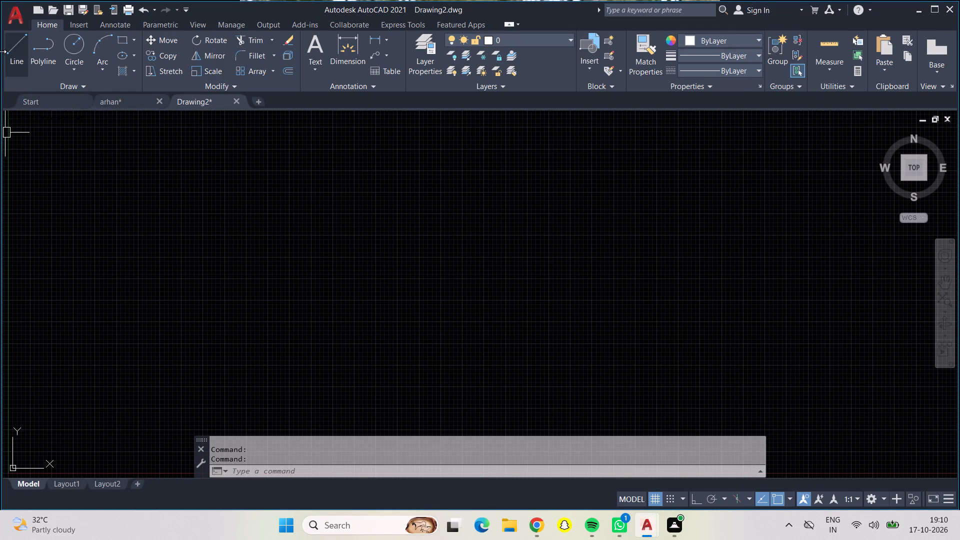
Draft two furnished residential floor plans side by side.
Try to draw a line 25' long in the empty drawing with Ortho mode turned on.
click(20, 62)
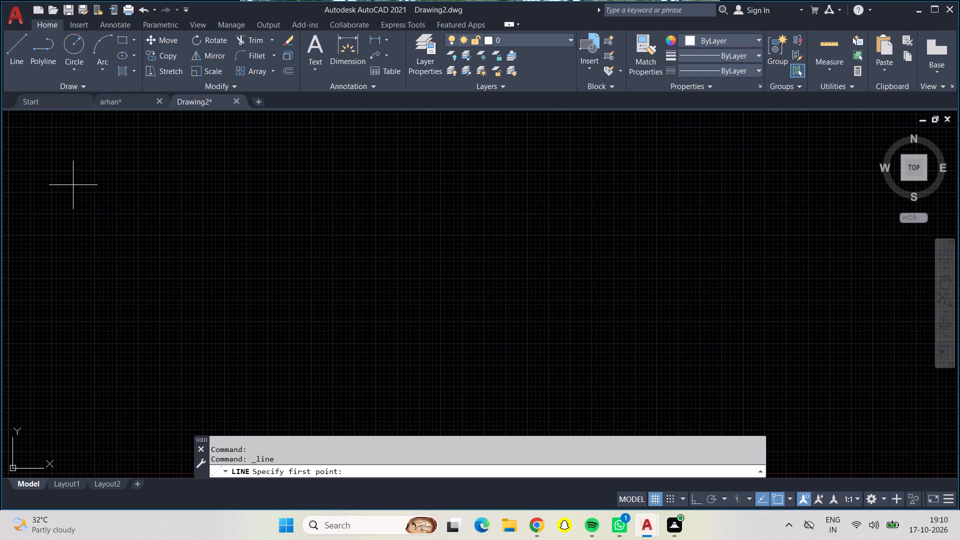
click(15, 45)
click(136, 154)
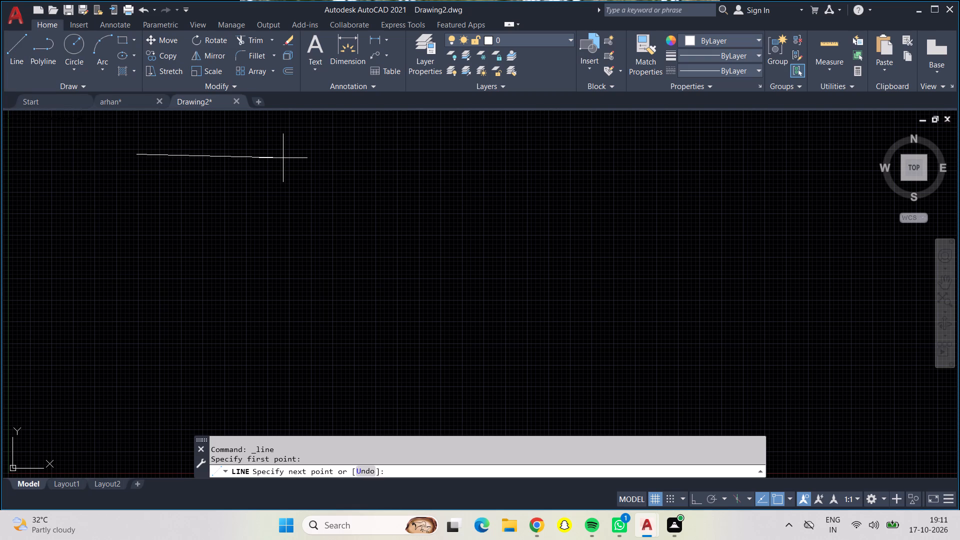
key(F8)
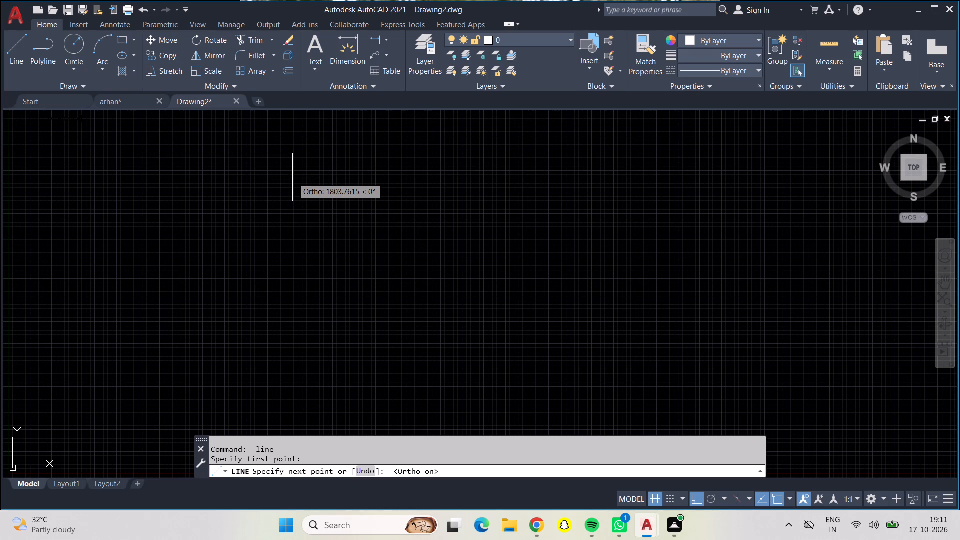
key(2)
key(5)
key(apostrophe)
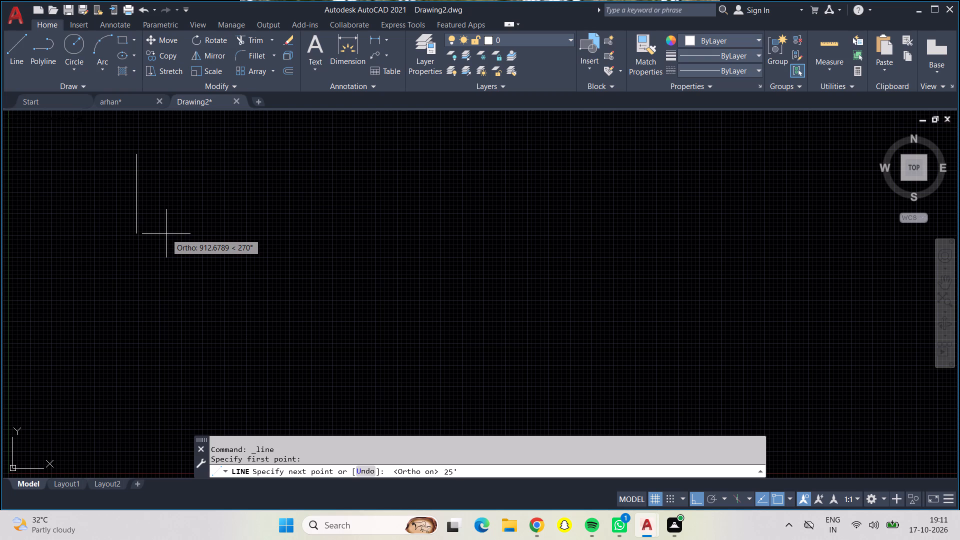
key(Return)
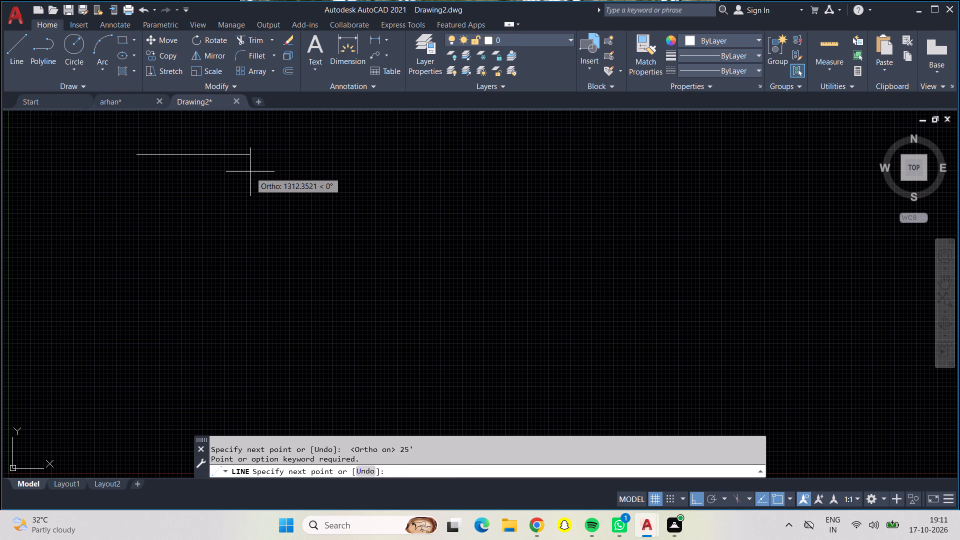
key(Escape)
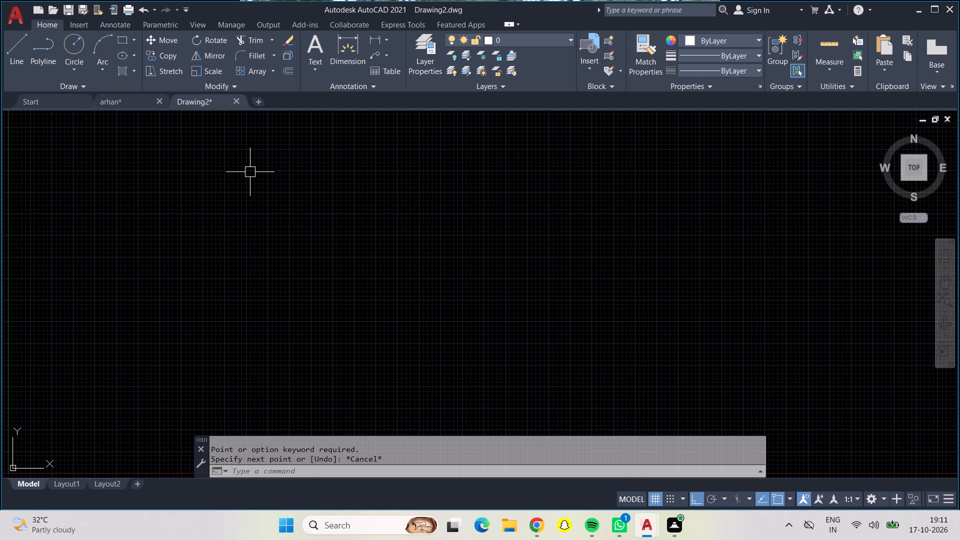
Configure the drawing units to Engineering length with 0'-0" precision and an insertion scale in inches.
text(un)
key(Return)
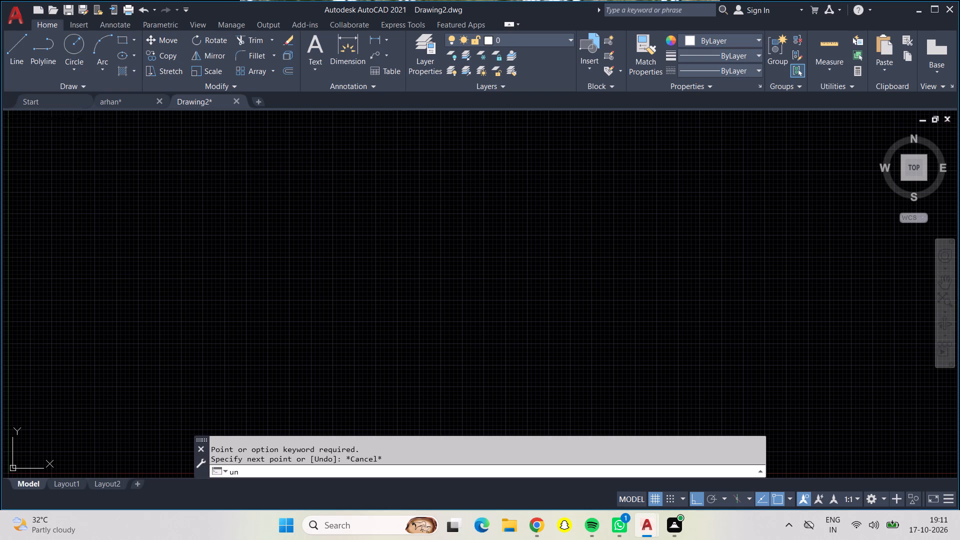
click(468, 178)
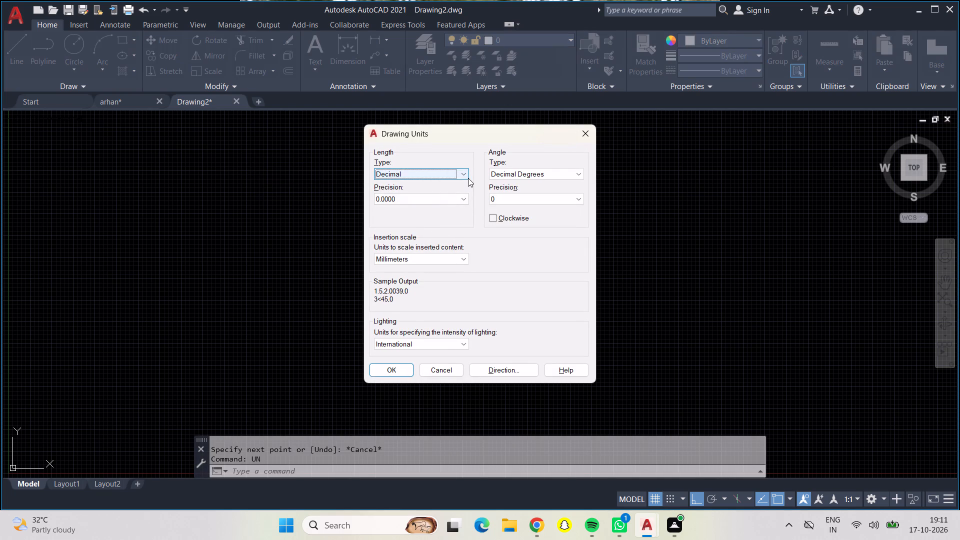
click(460, 205)
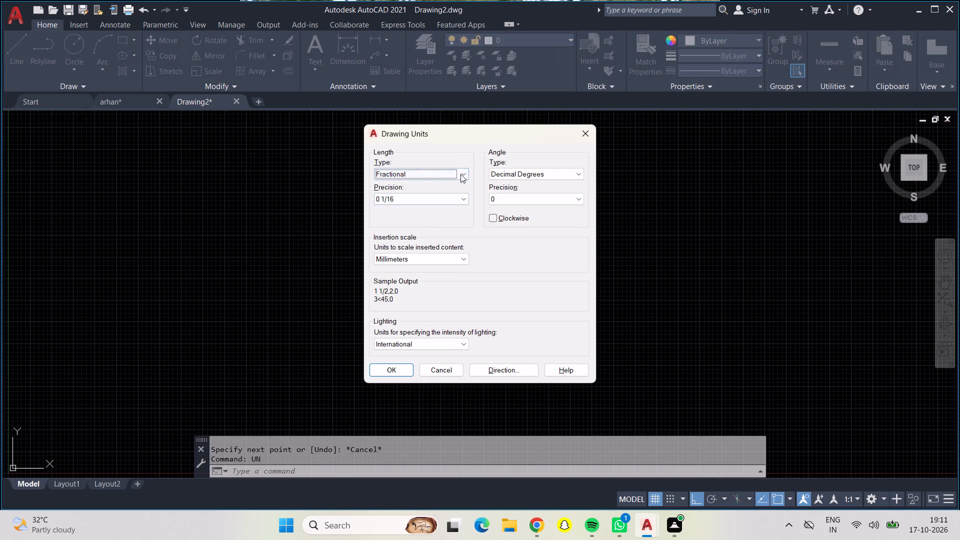
click(460, 173)
click(456, 197)
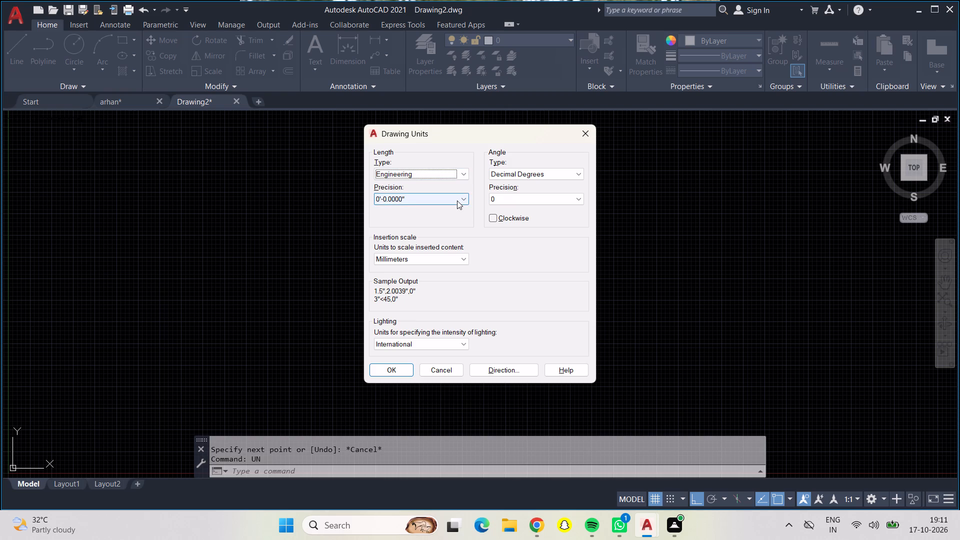
click(457, 200)
click(453, 207)
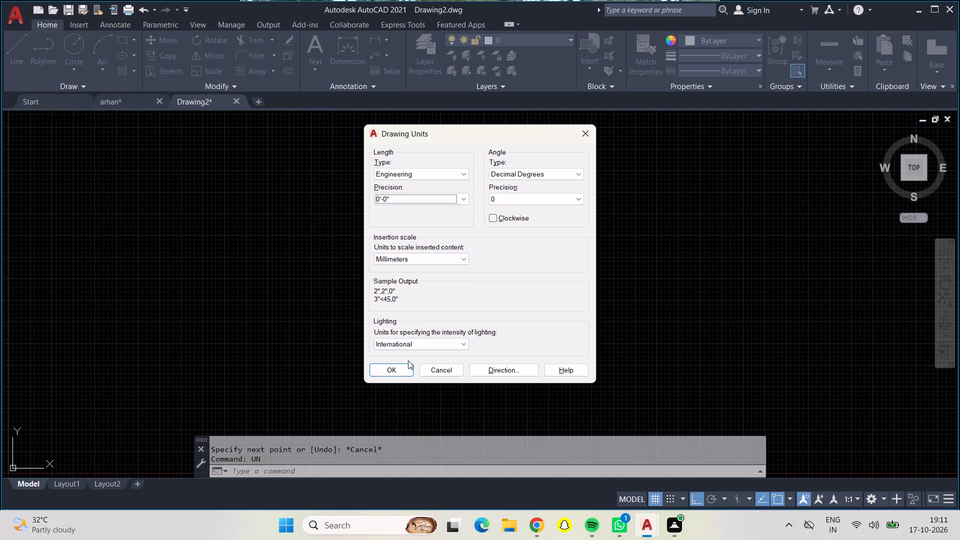
click(435, 256)
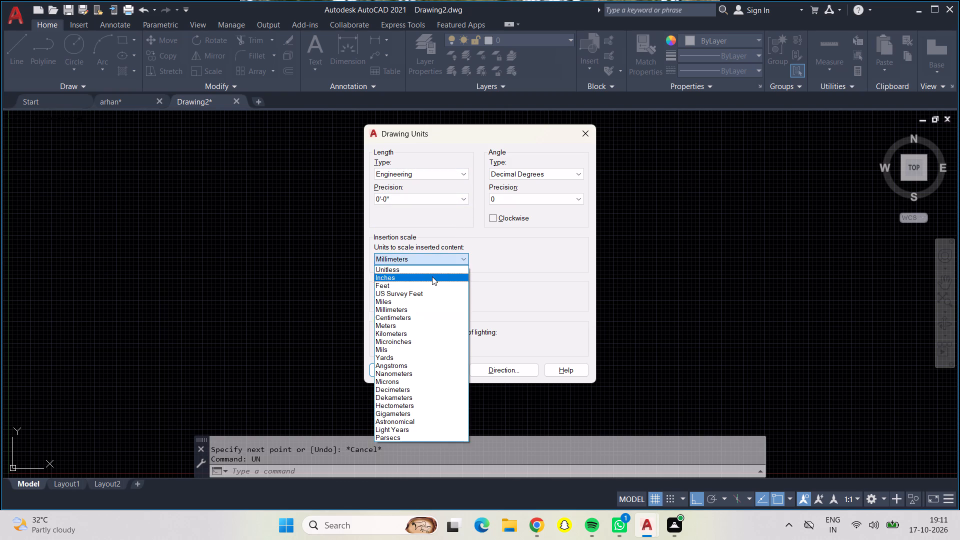
click(432, 276)
click(375, 370)
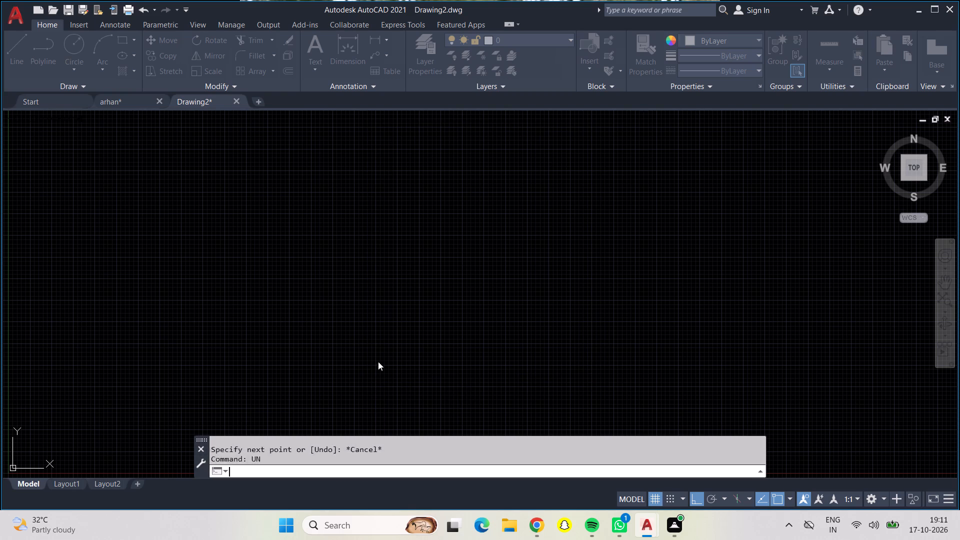
Modify the ISO-25 dimension style so its primary units use the Engineering format with 0'-0" precision.
key(d)
key(Return)
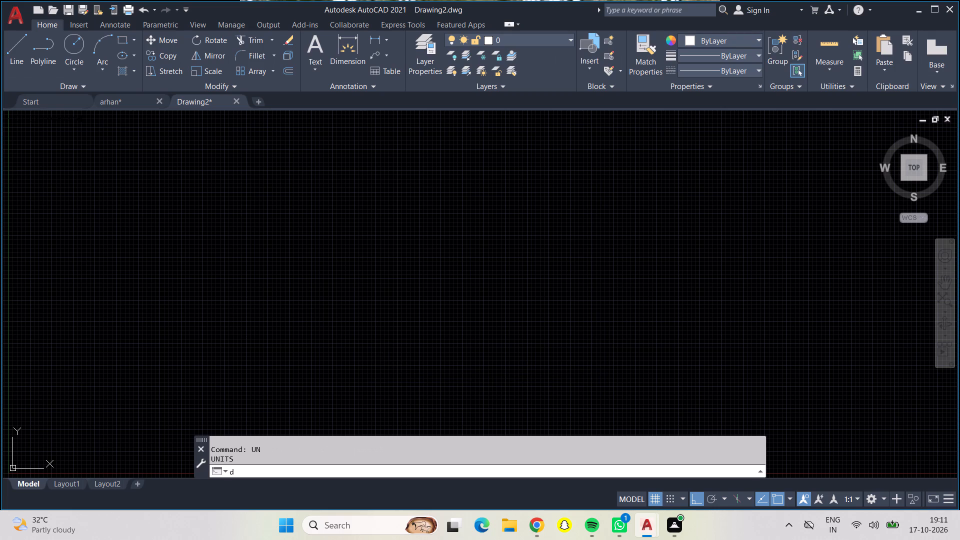
drag(634, 231, 624, 234)
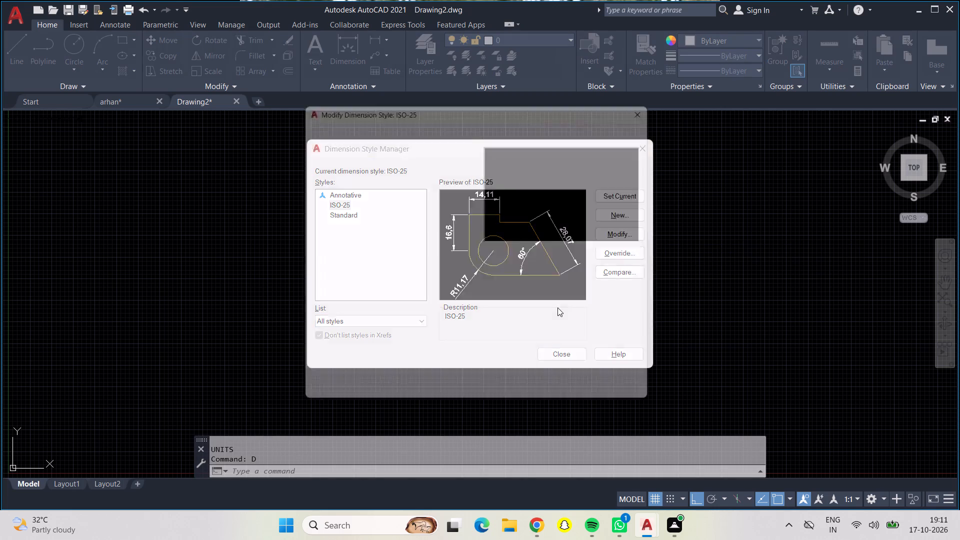
click(412, 150)
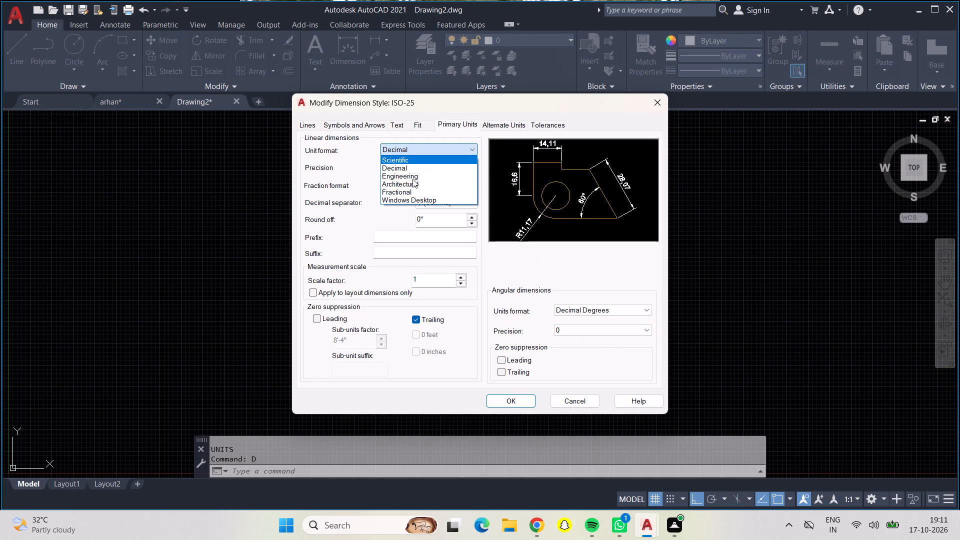
click(412, 179)
click(416, 166)
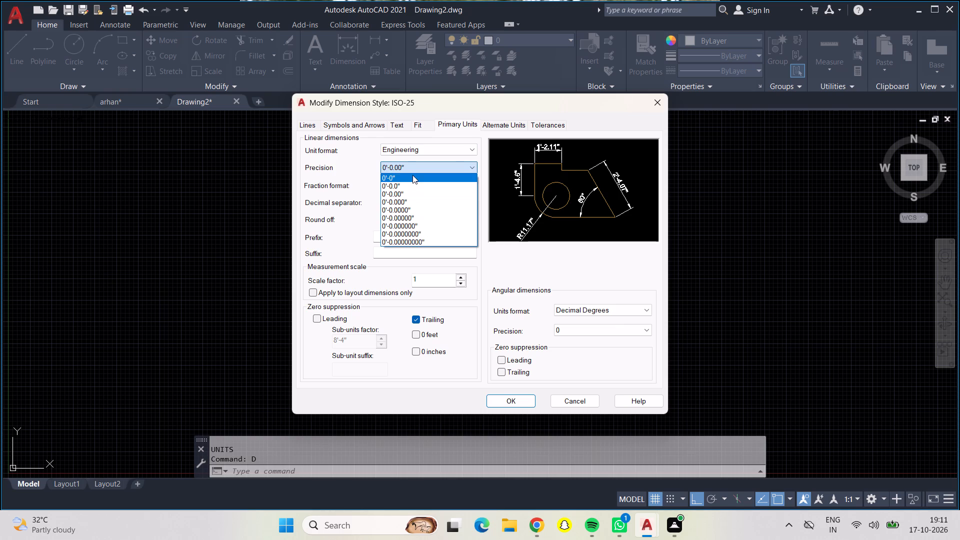
click(412, 175)
click(515, 398)
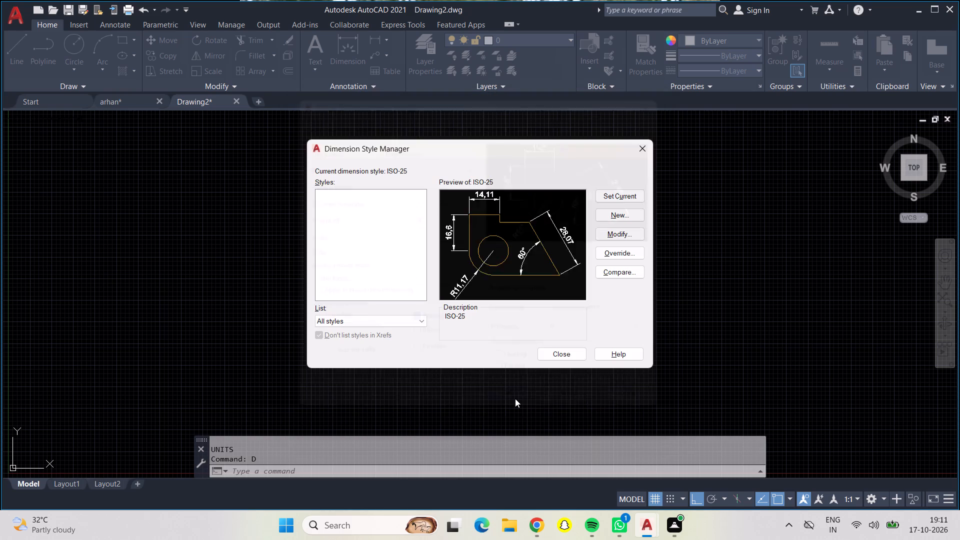
click(576, 350)
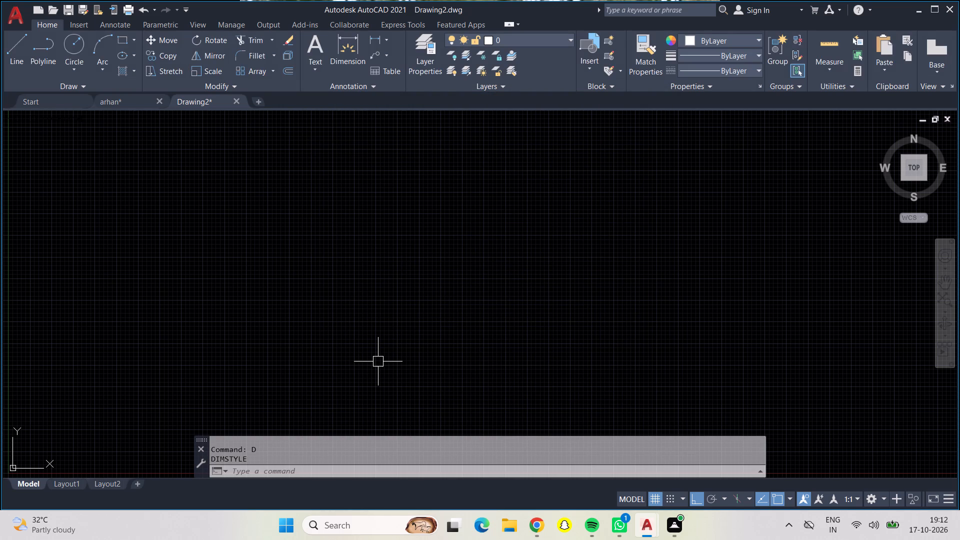
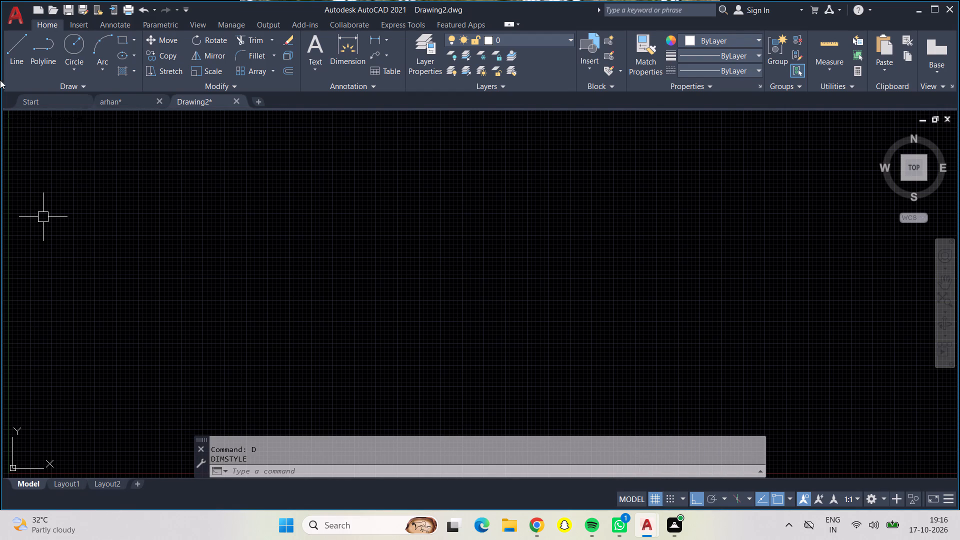
Draw three connected lines forming an open rectangle: 25' rightward, 45' downward, and 25' back to the left.
click(19, 46)
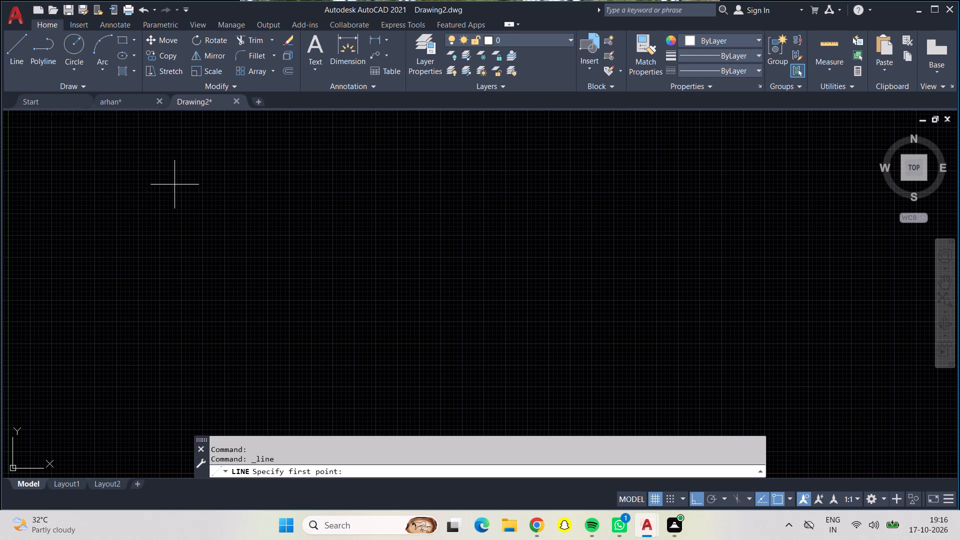
click(187, 176)
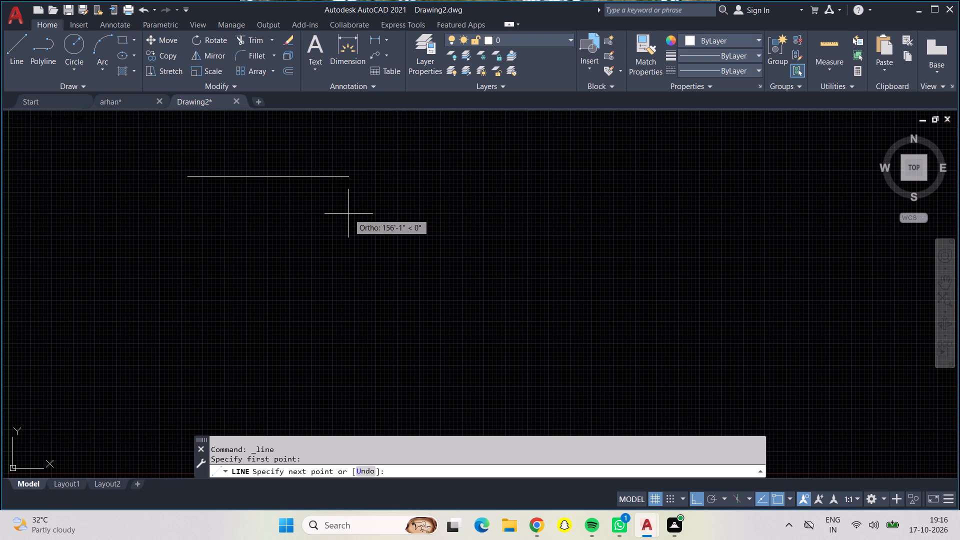
text(25)
key(apostrophe)
key(Return)
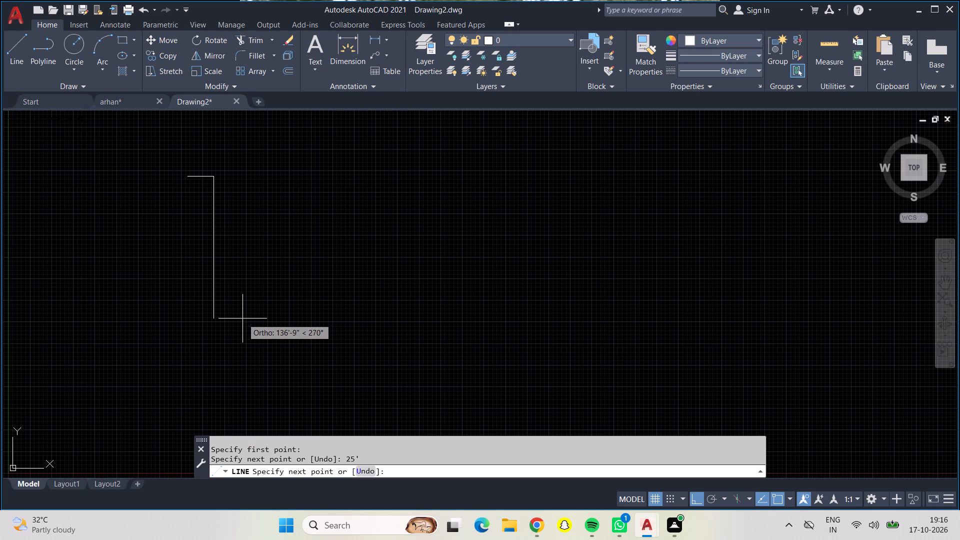
text(45')
key(Return)
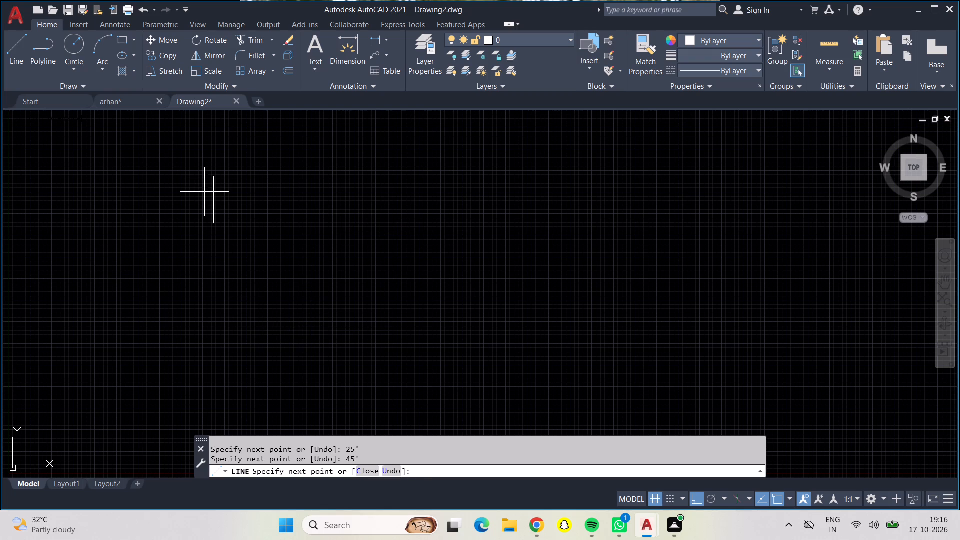
text(25')
key(Return)
key(Return)
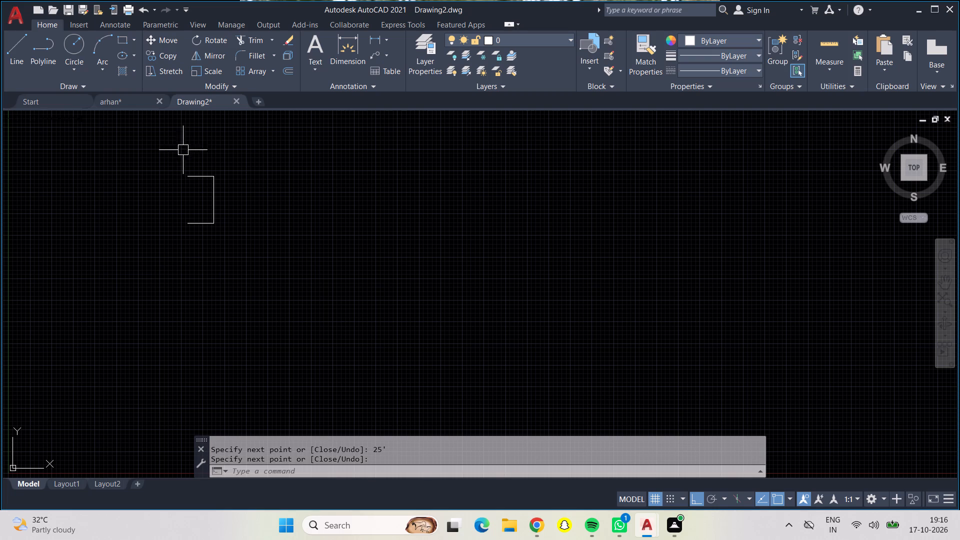
Close the open left side of the rectangle with a vertical line joining the two free endpoints.
click(11, 48)
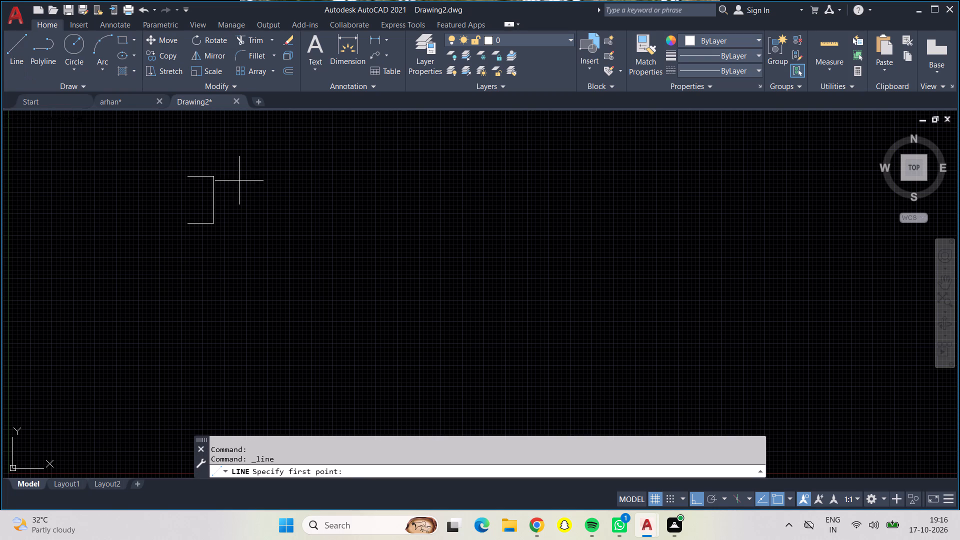
scroll(179, 164, up, 2)
click(196, 192)
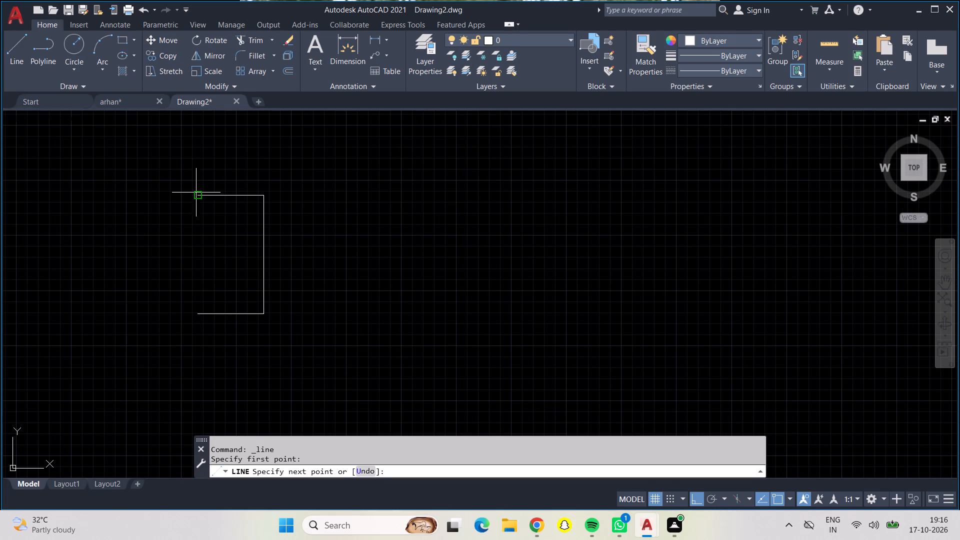
click(197, 312)
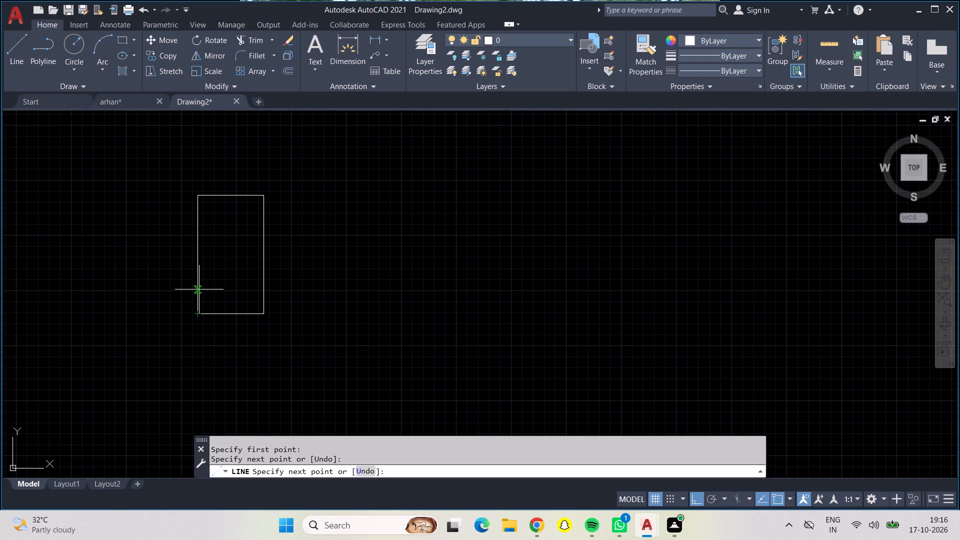
key(Return)
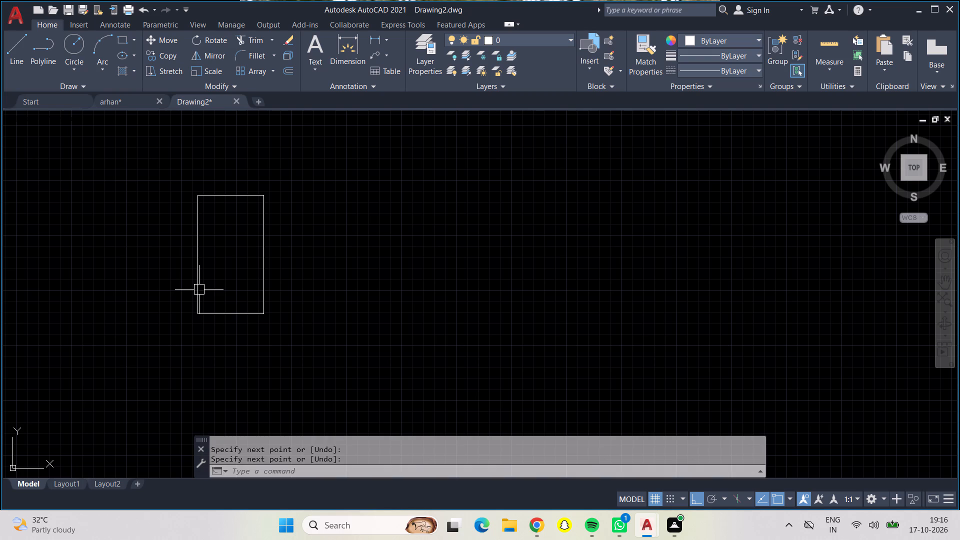
Offset all four sides of the rectangle 9" inward to form the outer wall thickness.
scroll(228, 243, up, 2)
middle_drag(230, 245, 548, 276)
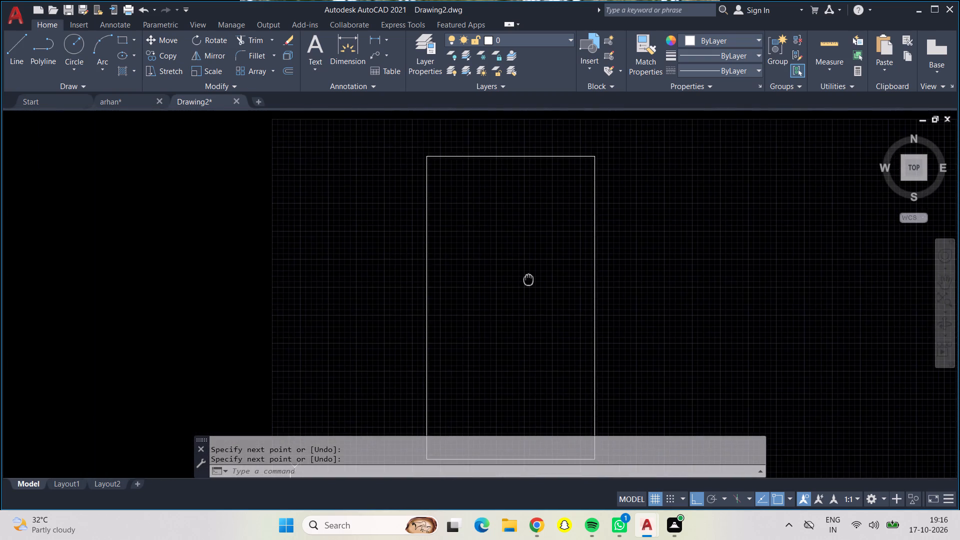
middle_drag(548, 276, 486, 242)
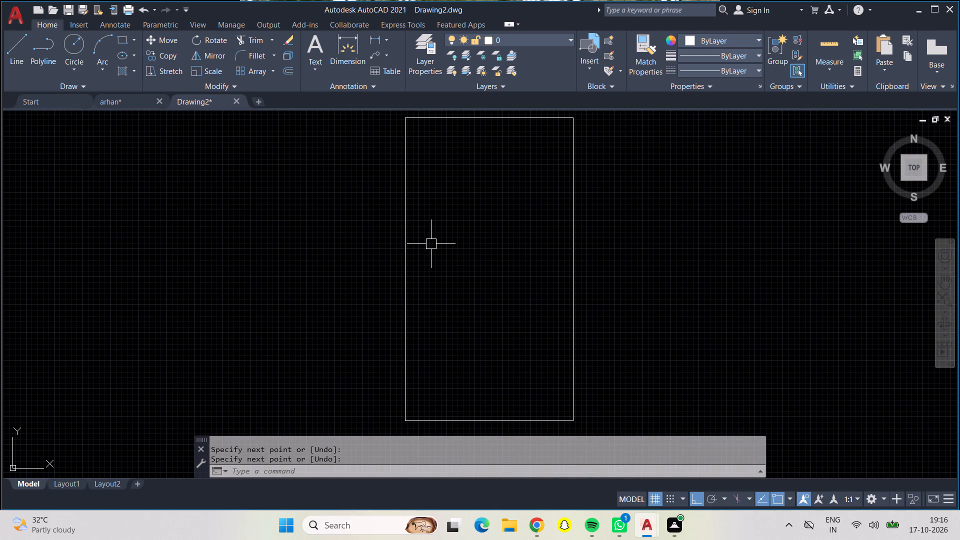
key(Escape)
key(o)
key(Return)
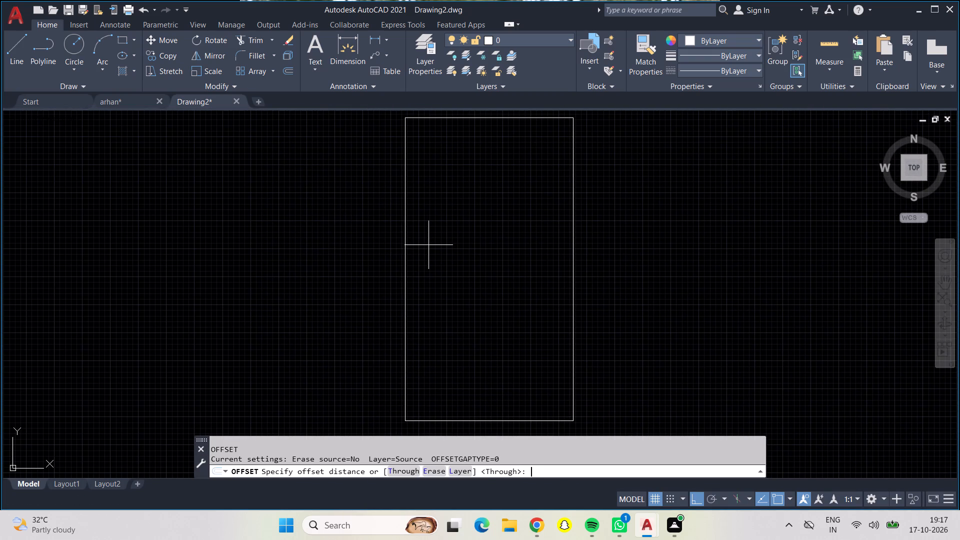
key(9)
key(shift+quotedbl)
key(Return)
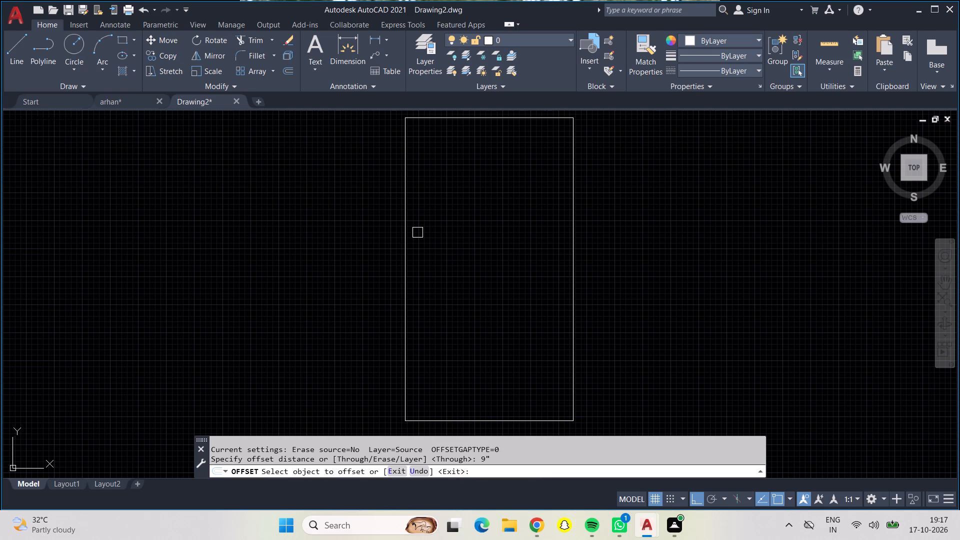
click(406, 241)
click(471, 287)
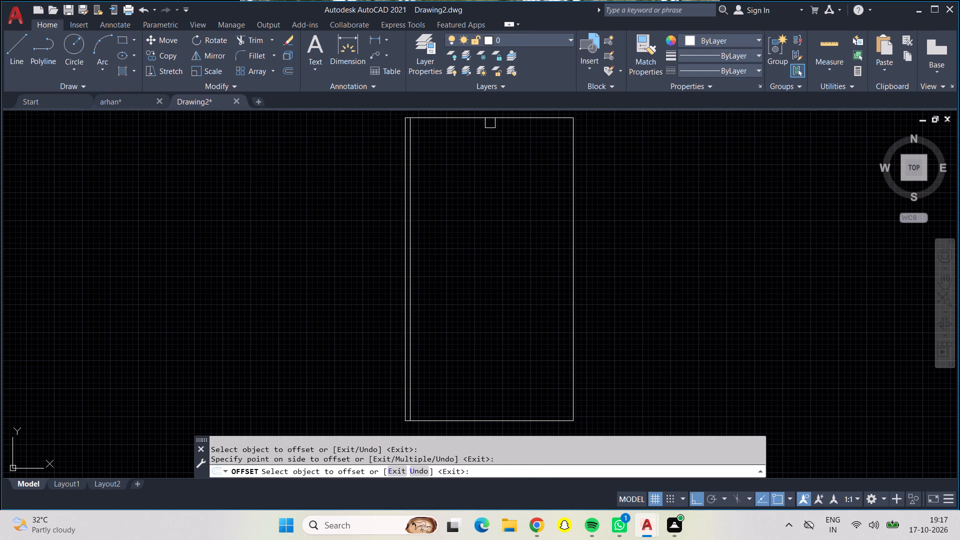
click(492, 119)
click(489, 193)
click(575, 241)
click(553, 243)
click(523, 424)
click(524, 377)
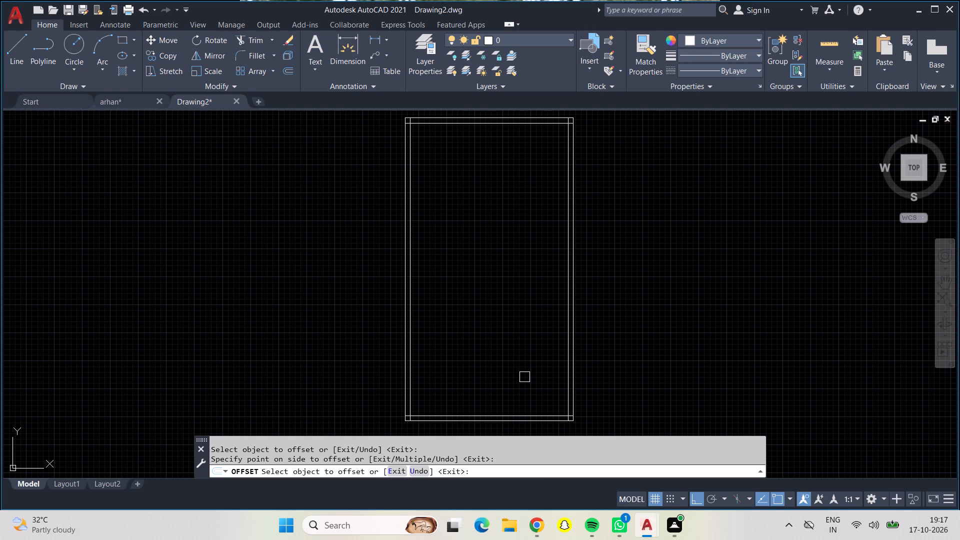
key(Escape)
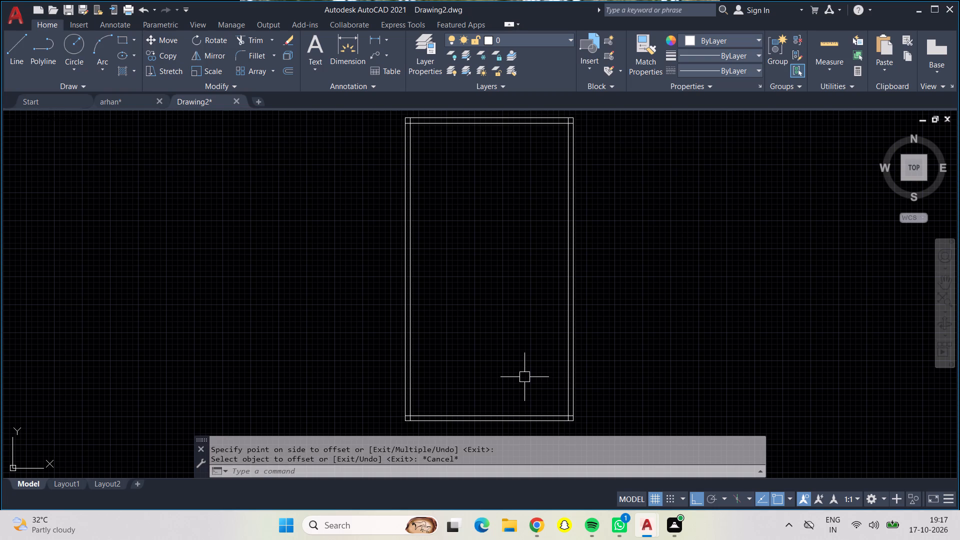
Offset the top wall's inner line 11' downward to mark the partition's upper face.
key(o)
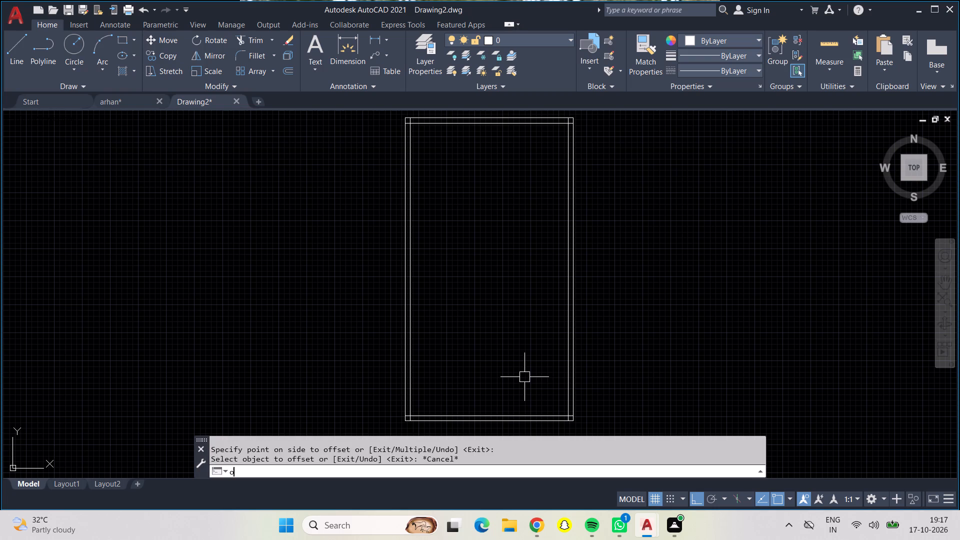
key(Return)
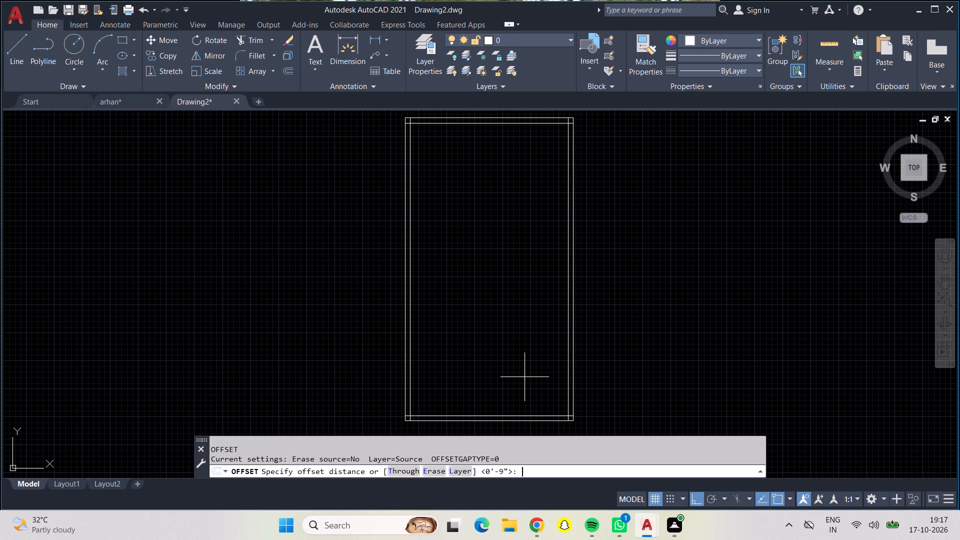
text(11')
key(Return)
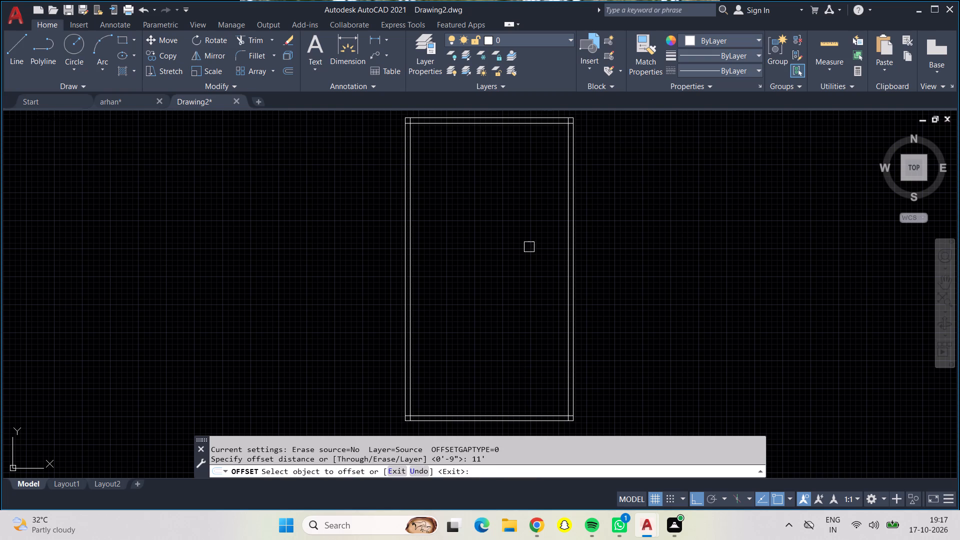
click(494, 127)
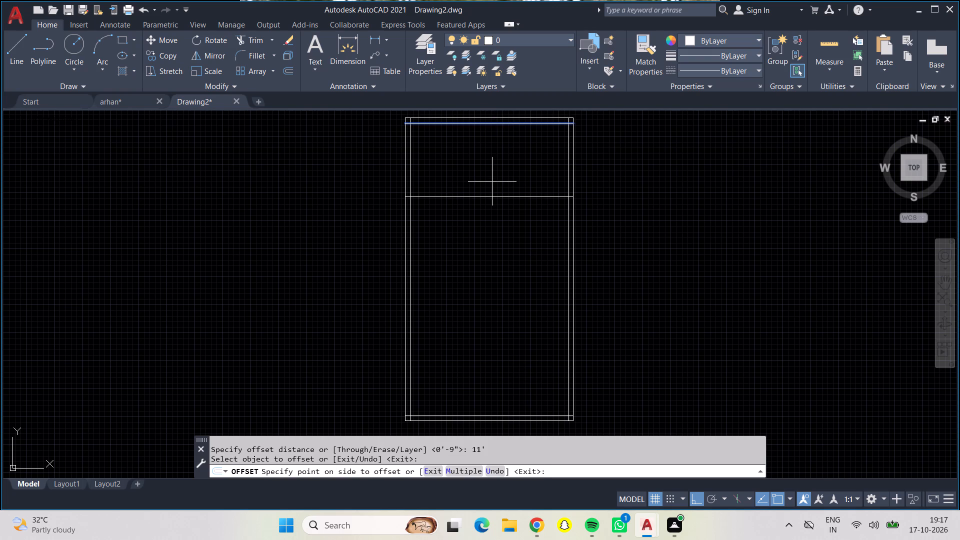
click(492, 181)
key(Escape)
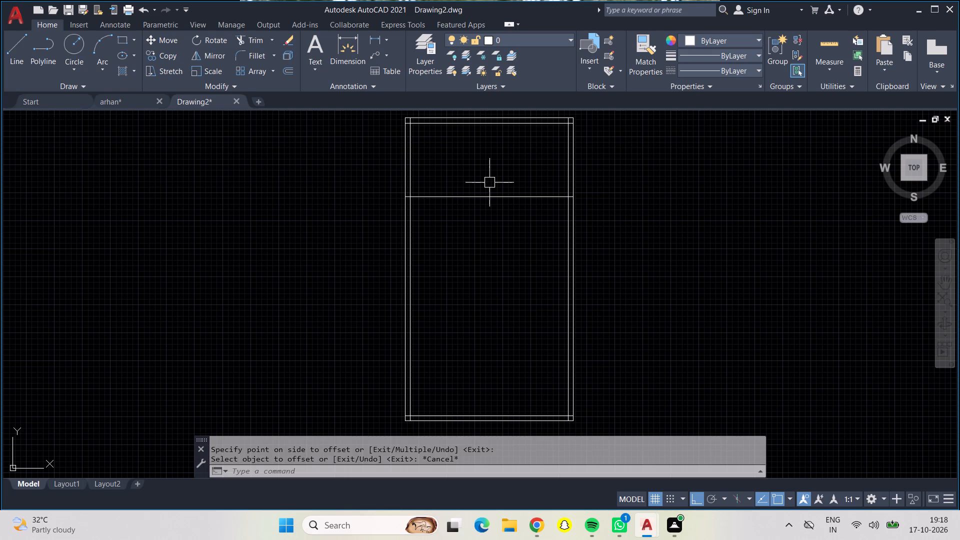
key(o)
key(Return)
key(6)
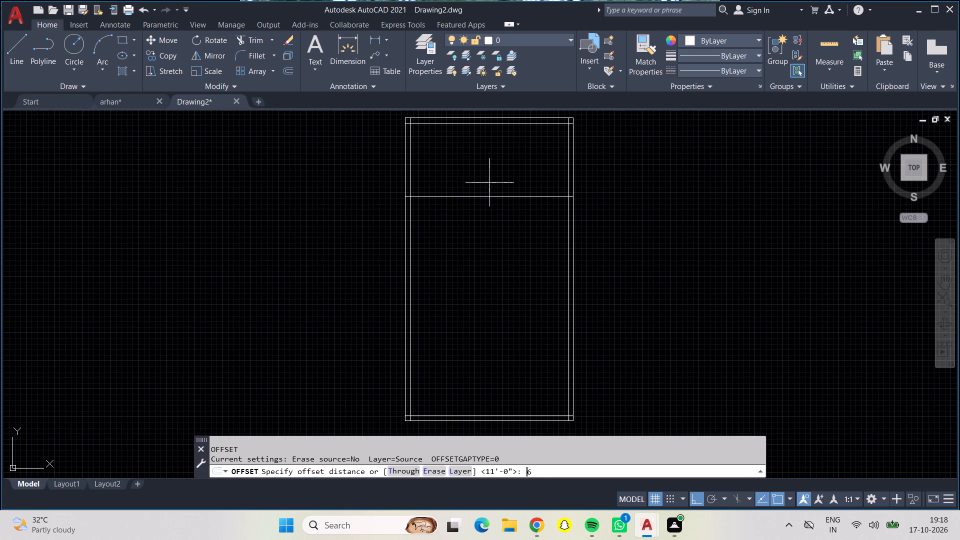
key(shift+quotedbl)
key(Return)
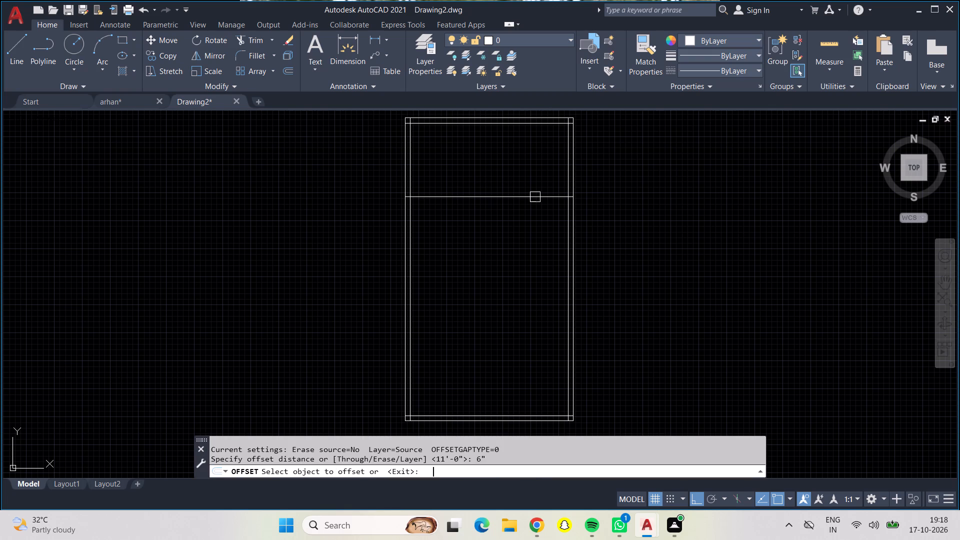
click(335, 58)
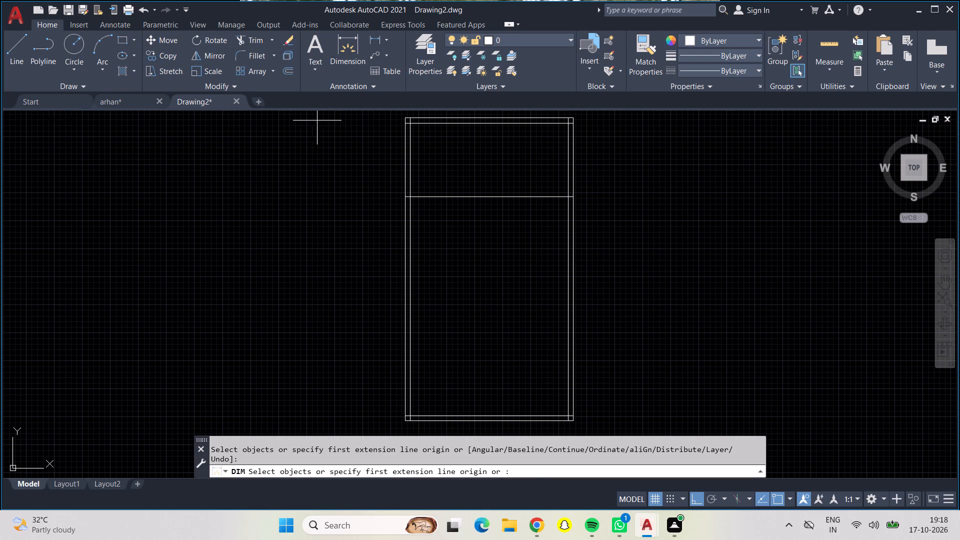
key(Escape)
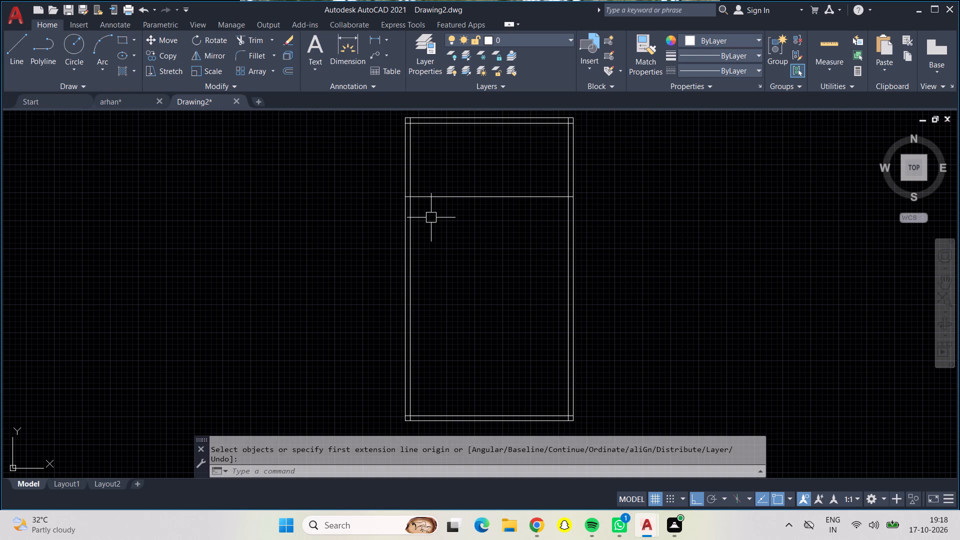
Offset the horizontal partition line 6" downward to give the partition wall its thickness.
key(o)
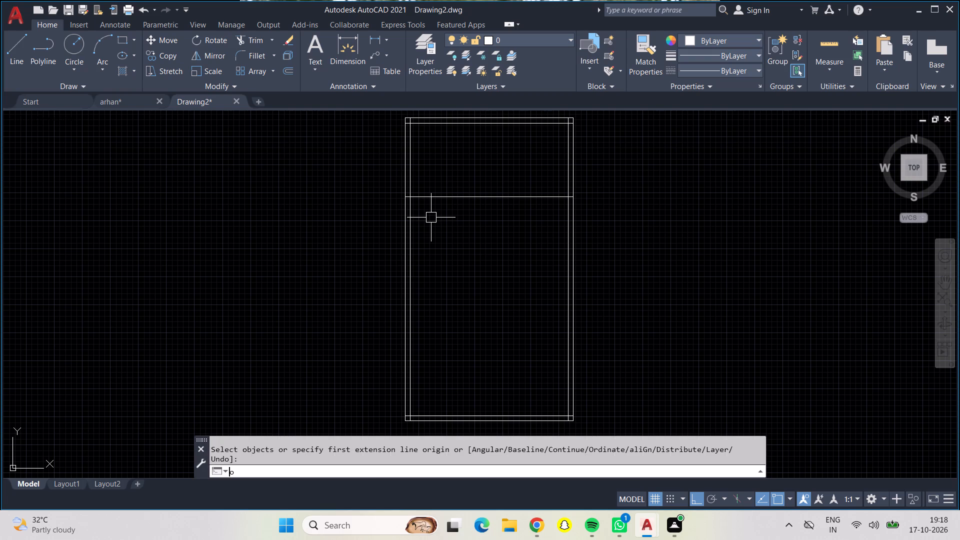
key(Return)
key(plus)
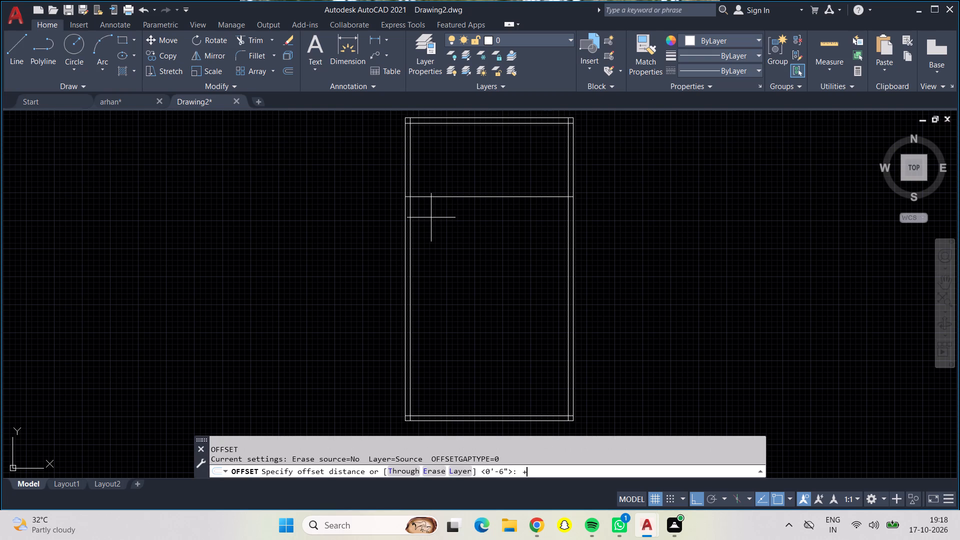
key(BackSpace)
key(6)
key(shift+quotedbl)
key(Return)
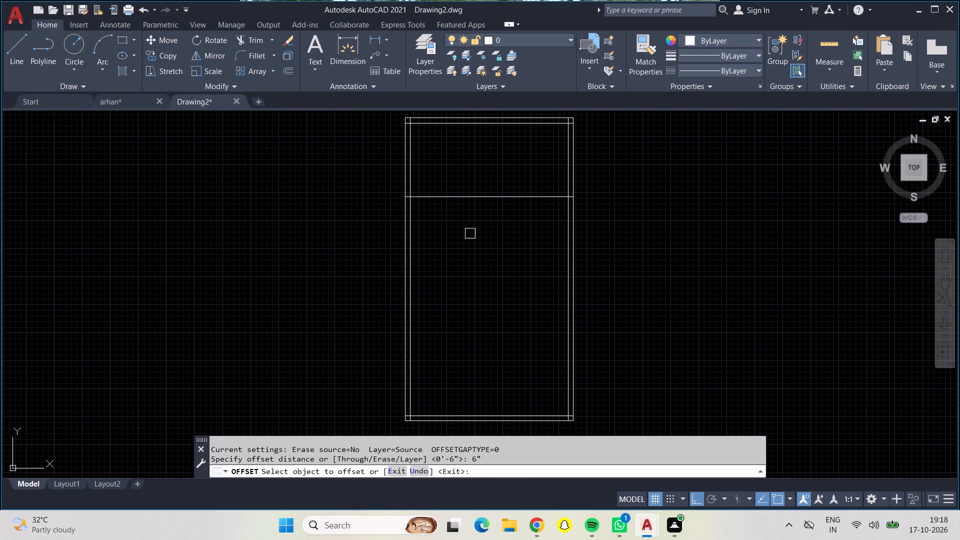
click(475, 195)
click(467, 292)
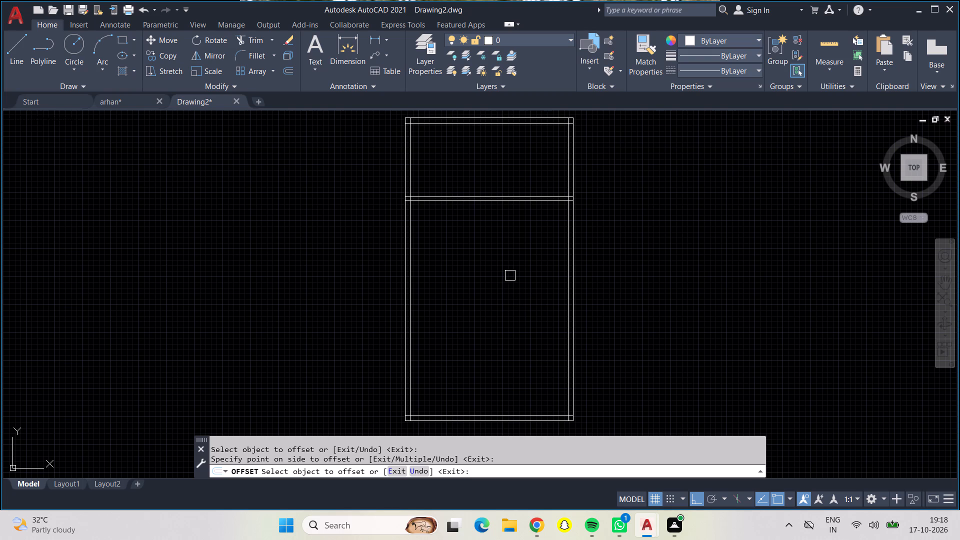
key(Escape)
Offset the horizontal partition's lower line 4' downward to mark the upper face of a second partition.
key(o)
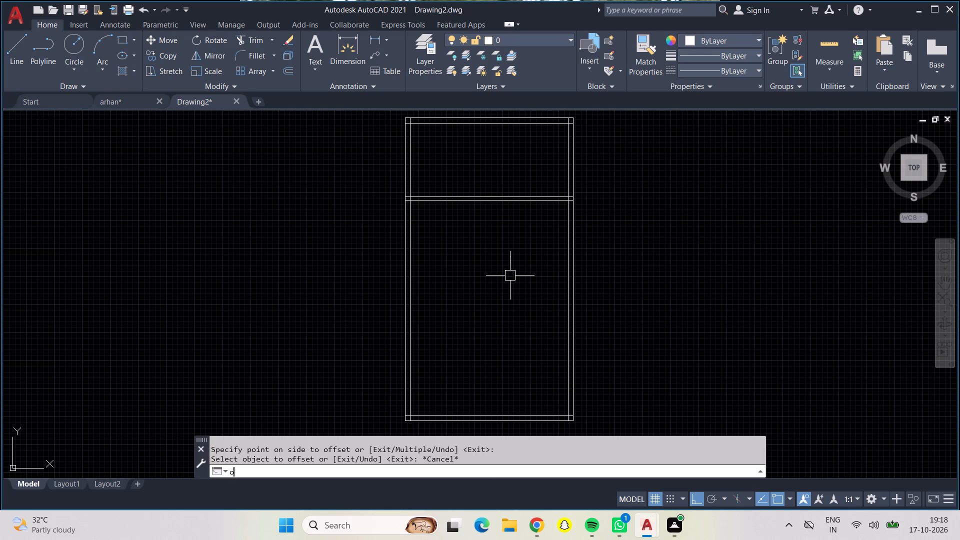
key(Return)
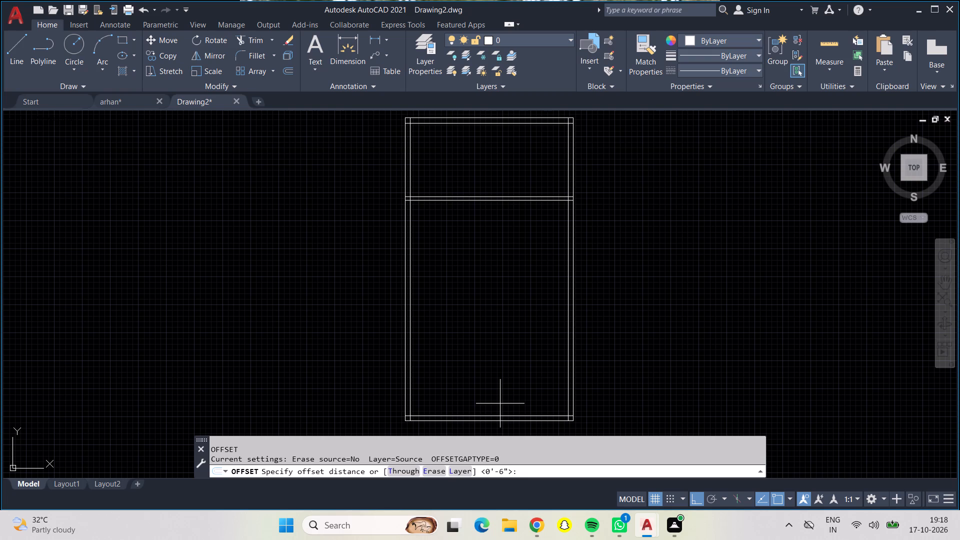
key(4)
key(apostrophe)
key(0)
key(shift+quotedbl)
key(Return)
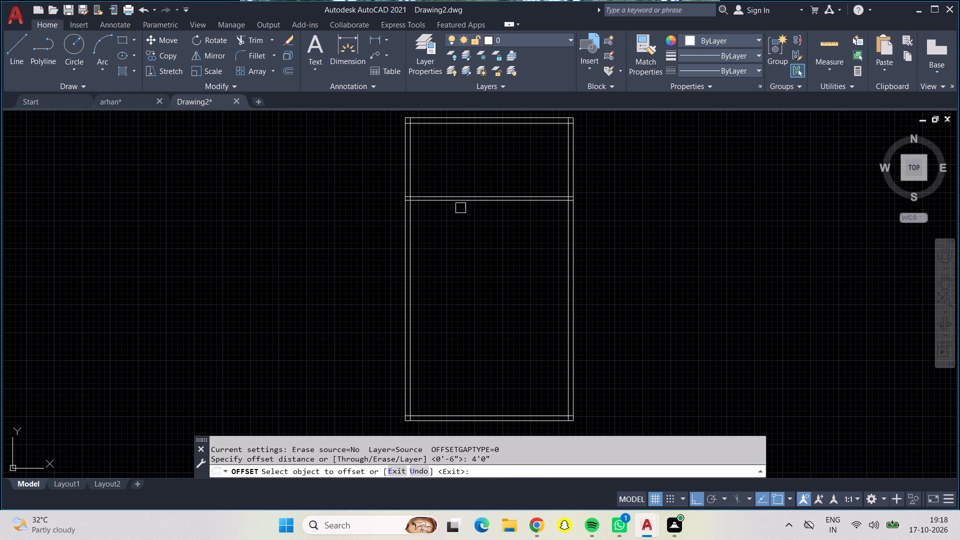
click(460, 203)
click(457, 219)
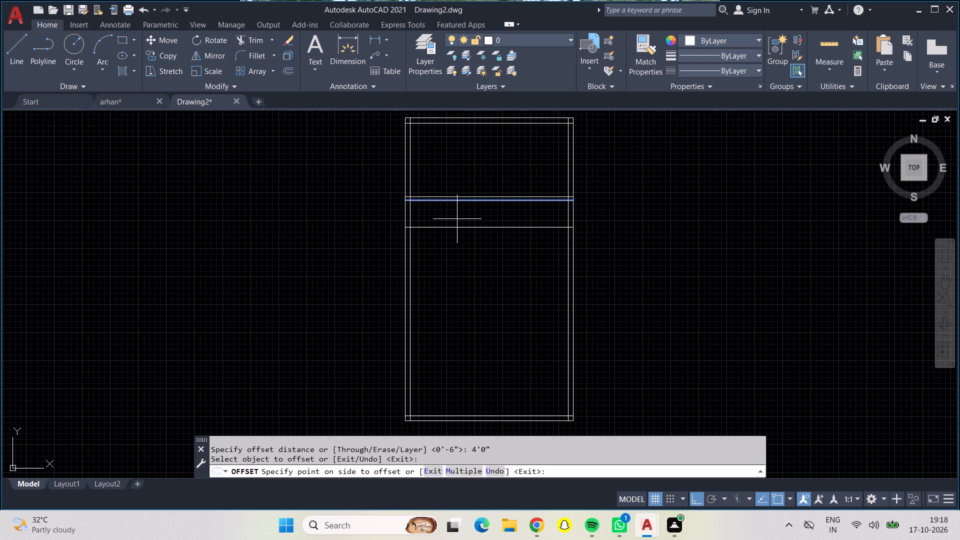
key(Escape)
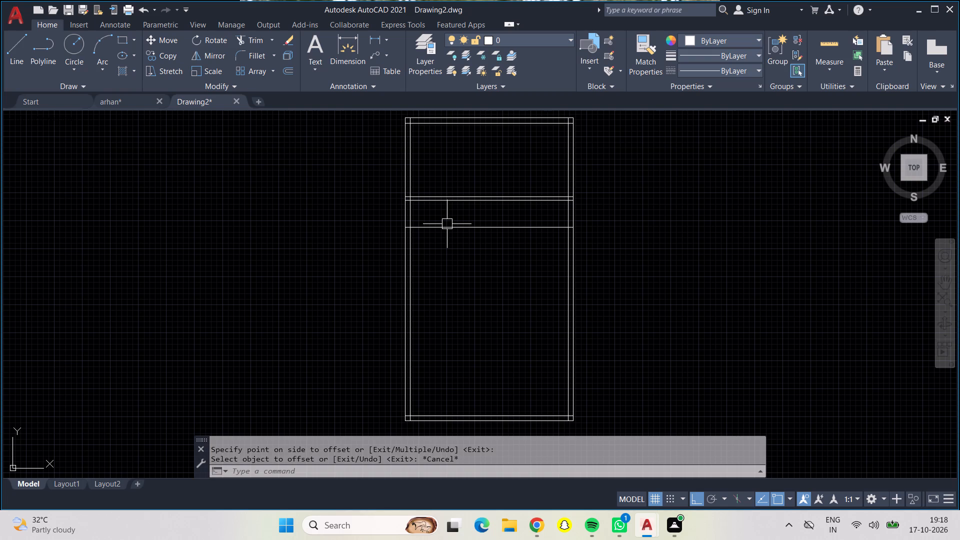
Offset the second horizontal partition's line 6" downward to give that wall its thickness.
key(o)
key(Return)
key(6)
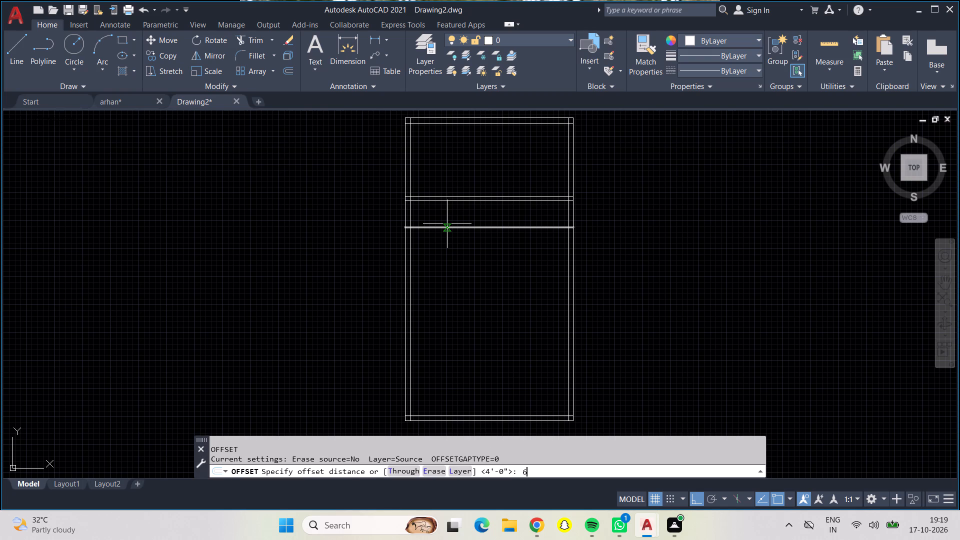
key(shift+quotedbl)
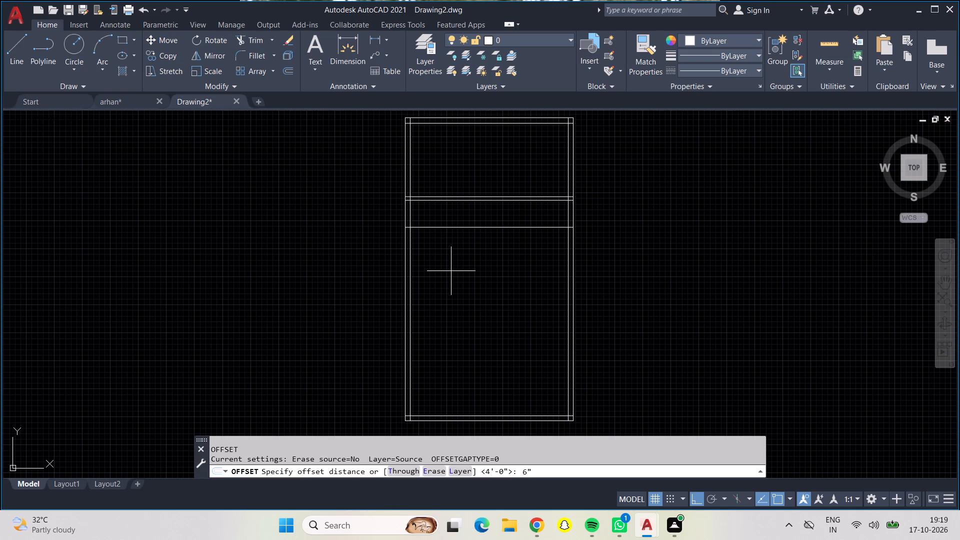
key(Return)
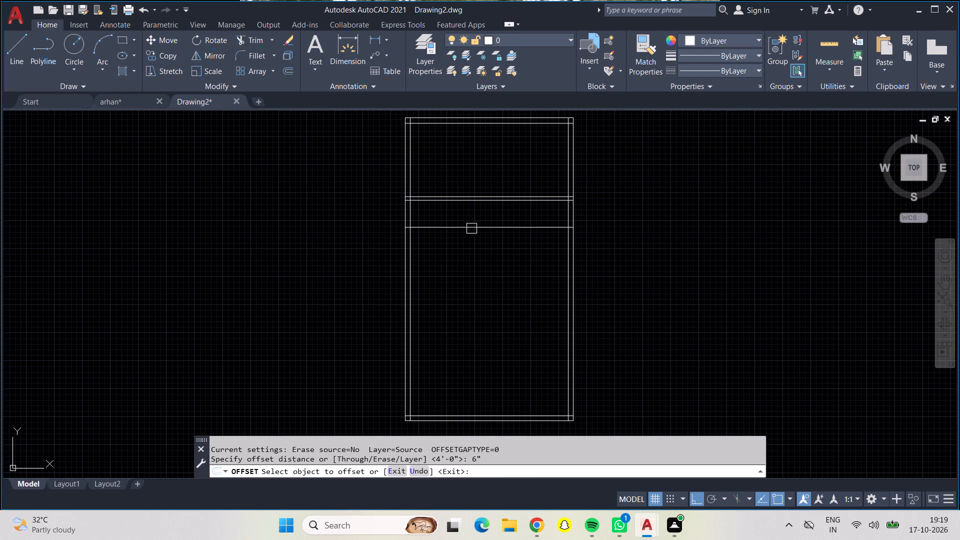
click(462, 224)
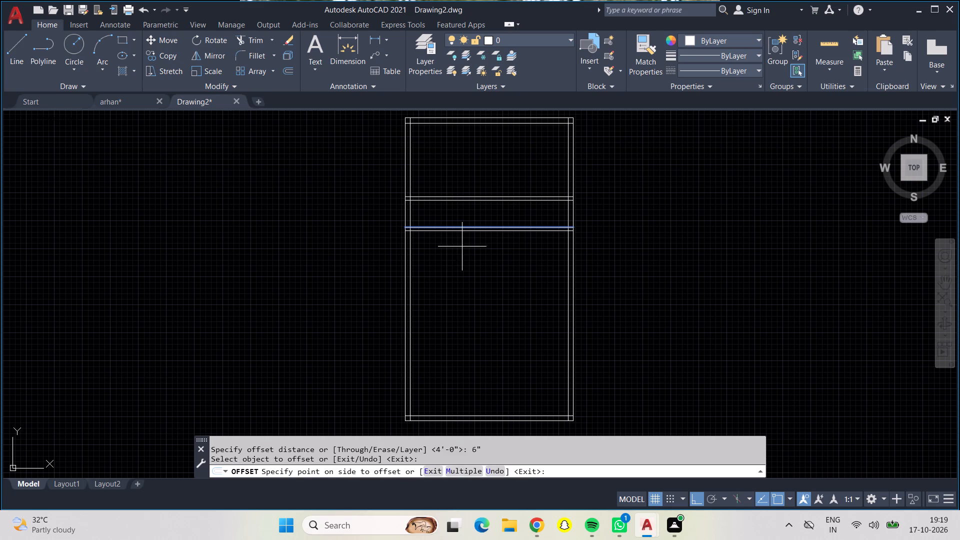
click(462, 264)
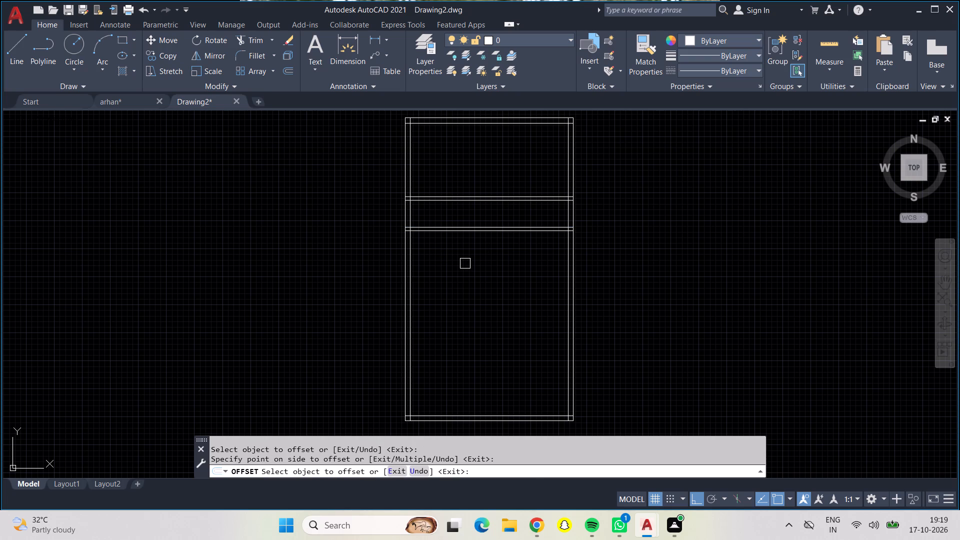
key(Escape)
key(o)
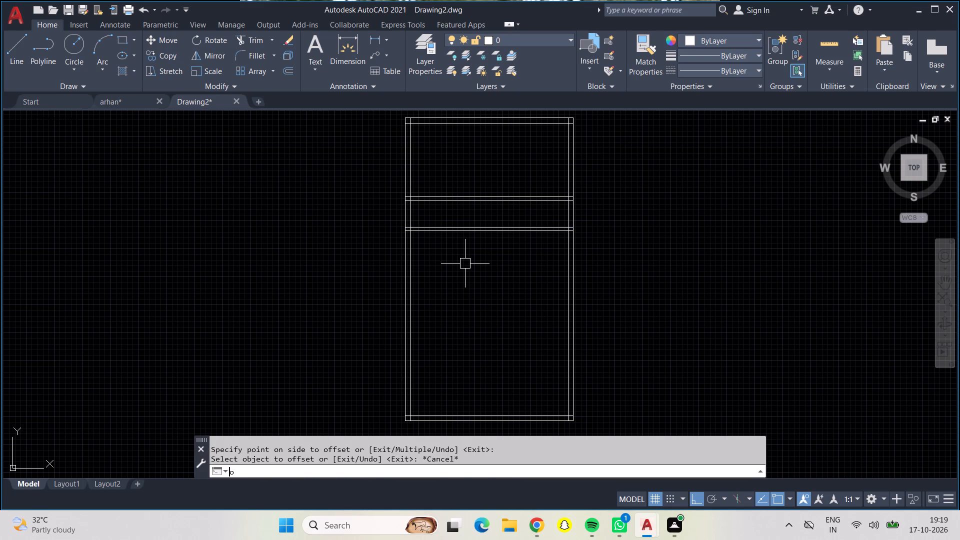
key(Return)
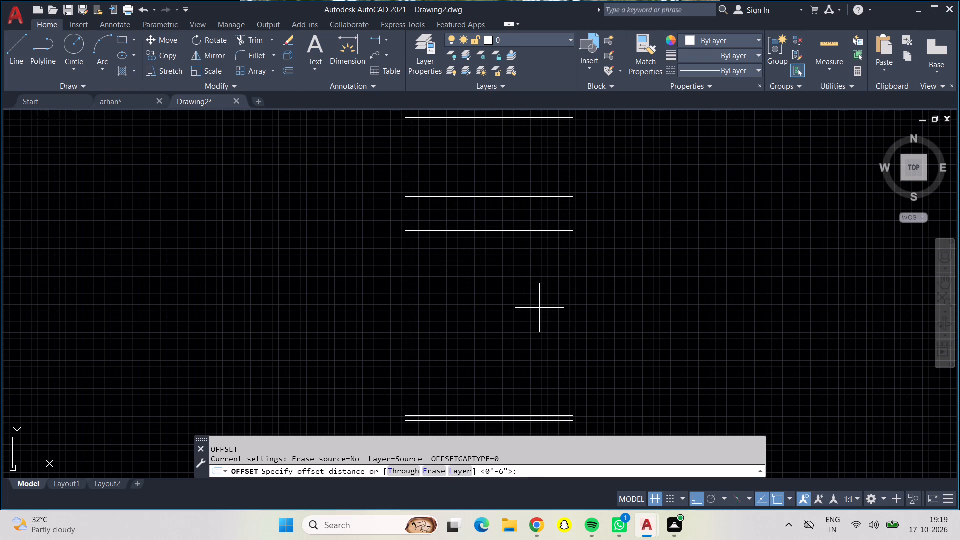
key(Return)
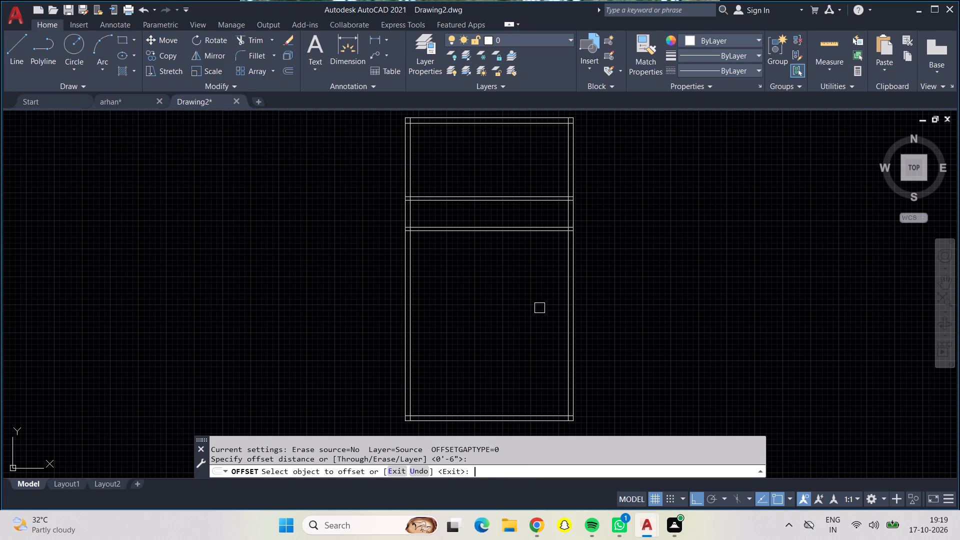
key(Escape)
Offset the inner lines of the left and right outer walls 7' inward to mark two vertical partitions.
key(o)
key(Return)
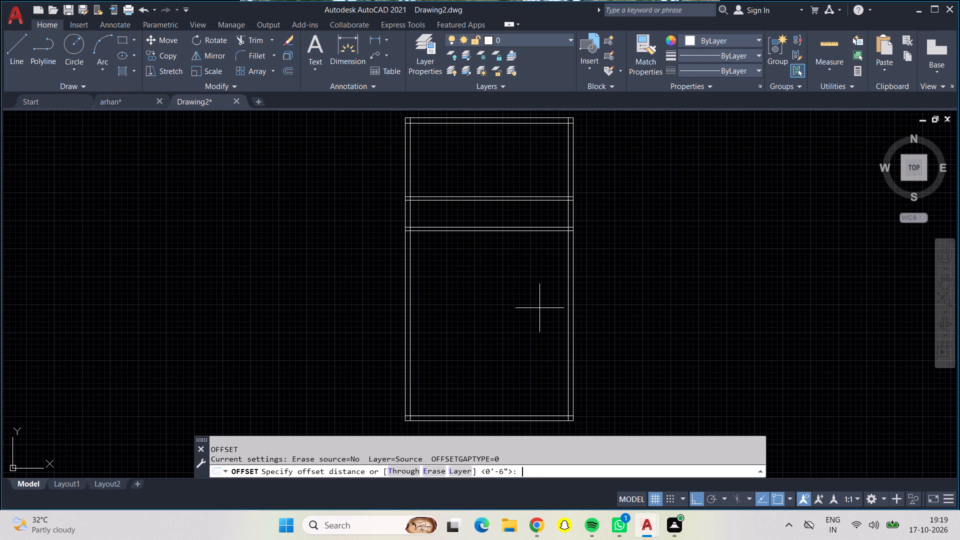
key(7)
text('6)
key(BackSpace)
key(Return)
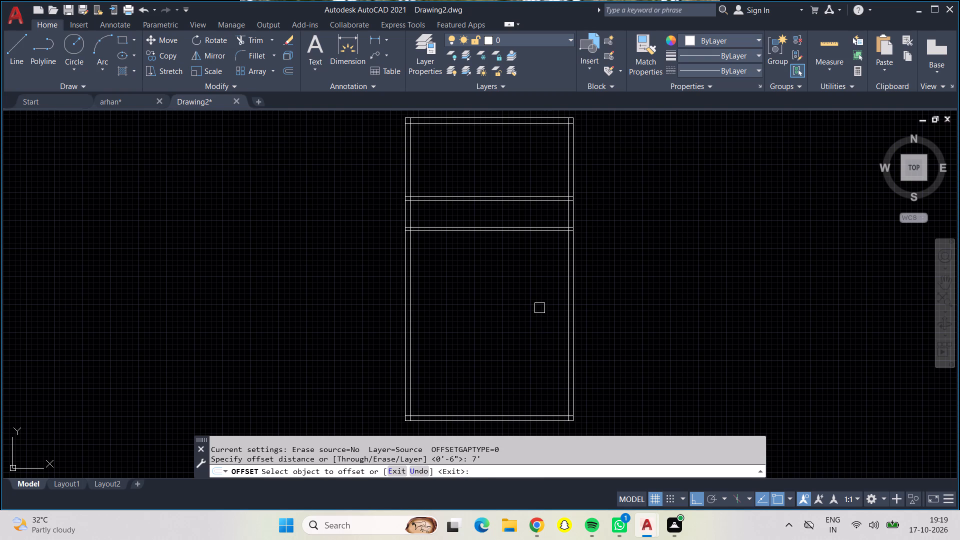
scroll(407, 212, up, 2)
click(413, 213)
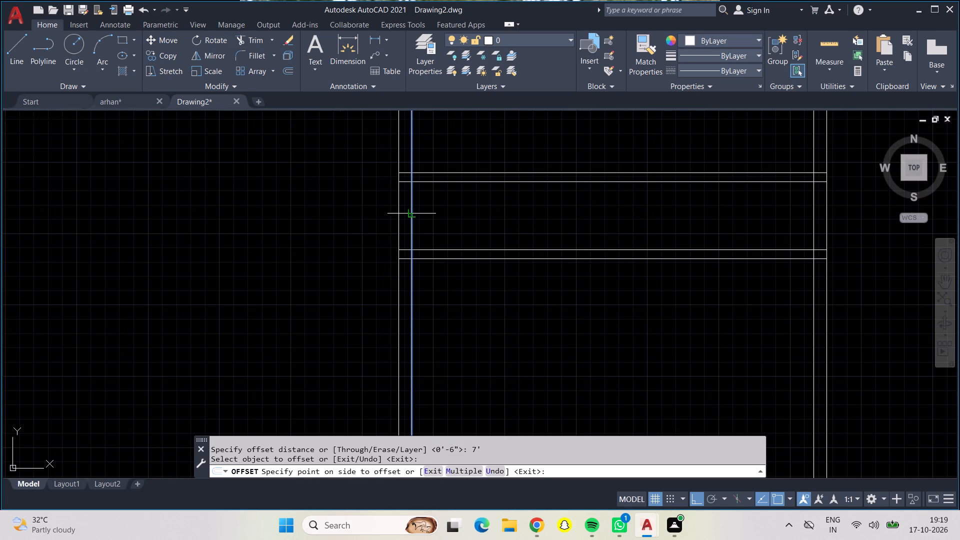
click(509, 216)
click(814, 225)
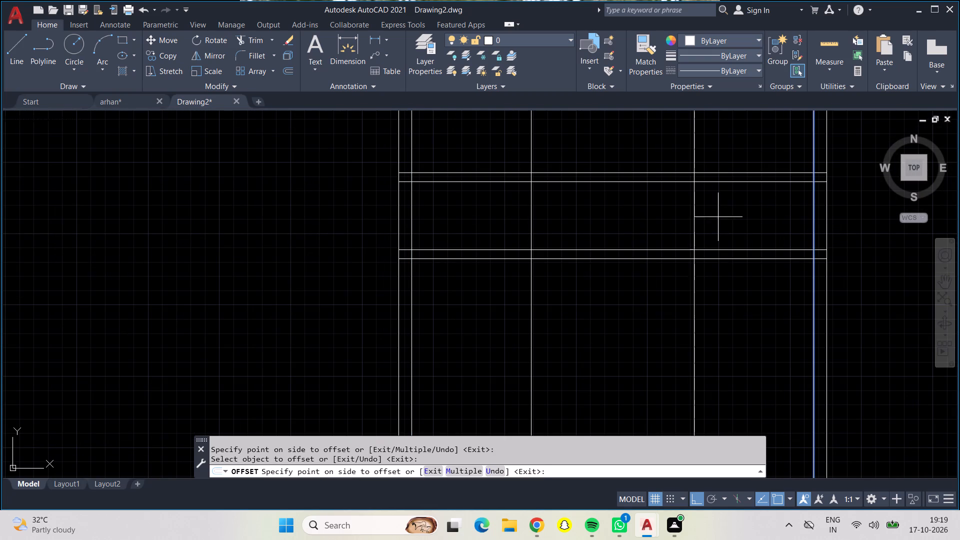
click(718, 217)
key(Escape)
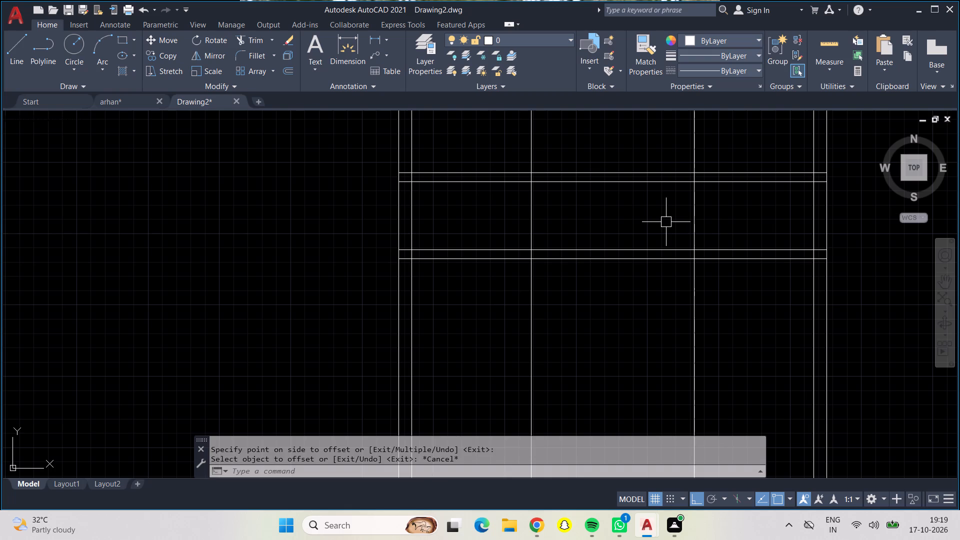
Offset both vertical partition lines 6" toward the plan's centre to give the walls their thickness.
key(o)
key(Return)
text(6")
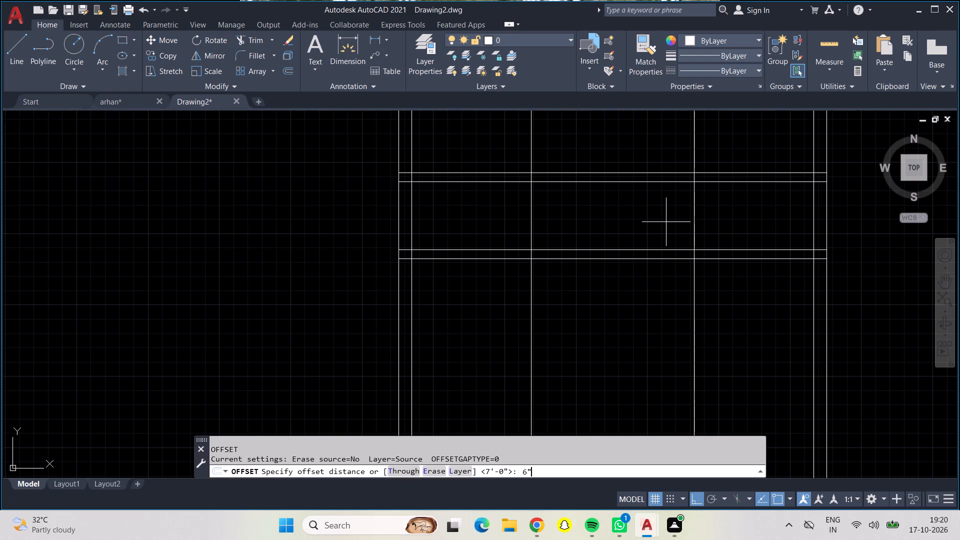
key(Return)
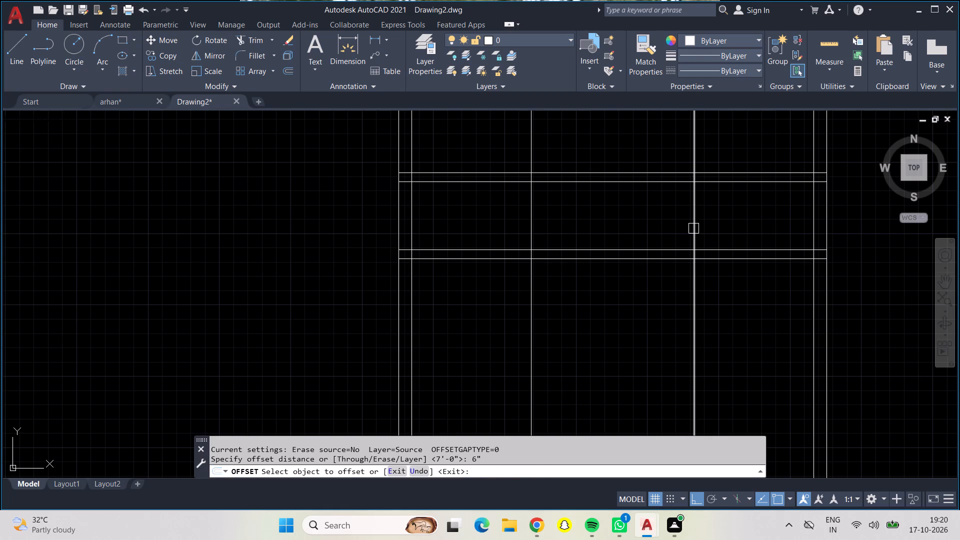
click(693, 228)
drag(668, 224, 663, 224)
click(531, 225)
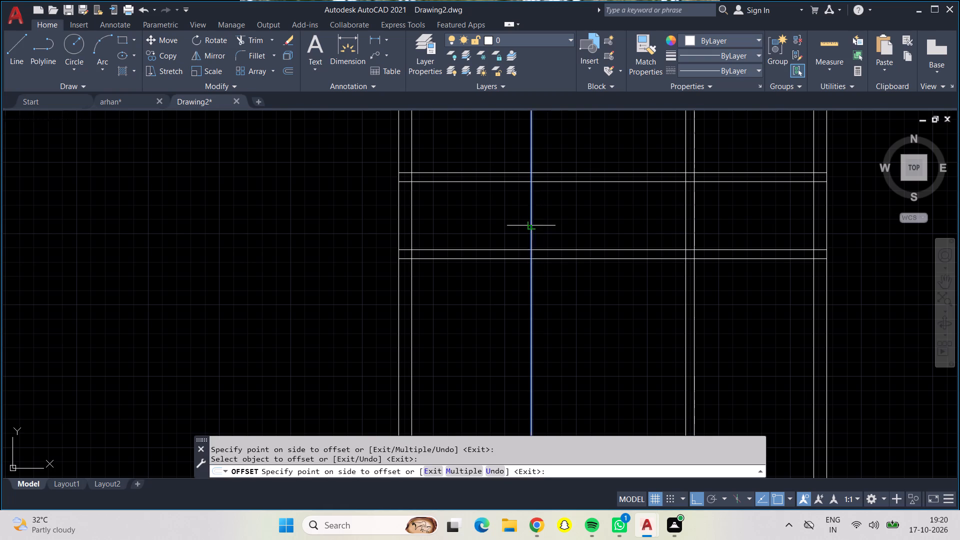
click(576, 227)
Examine the horizontal and vertical partition layout from the top wall down to the bottom of the floor plan.
middle_drag(592, 222, 576, 335)
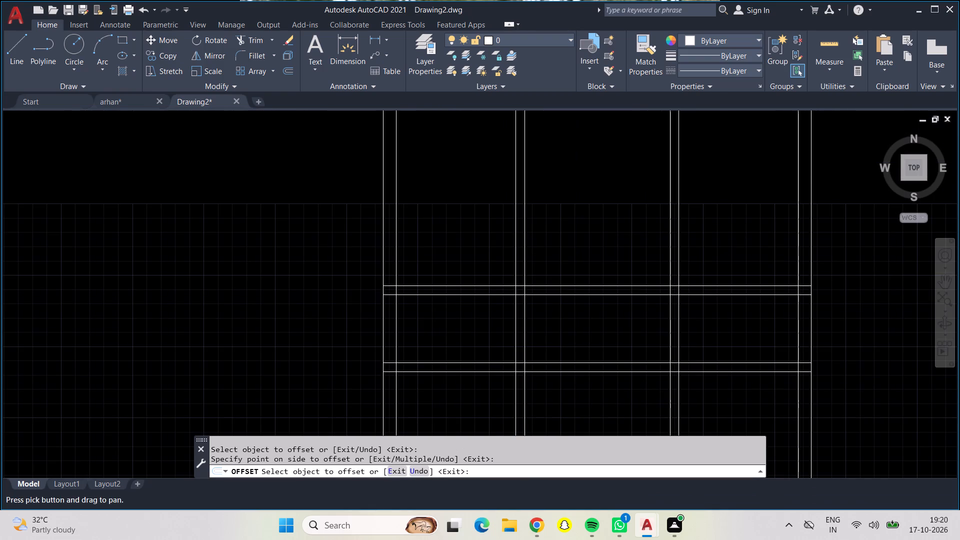
middle_drag(610, 147, 605, 223)
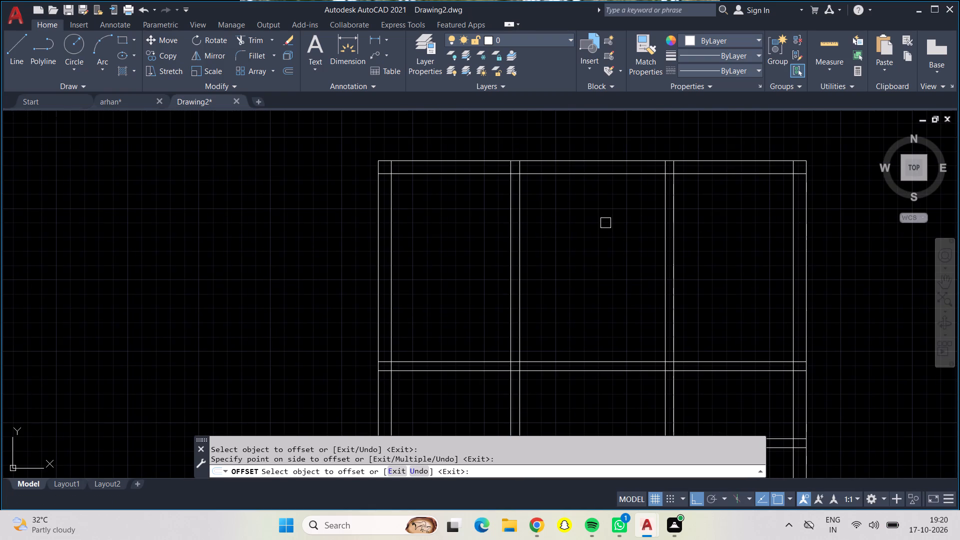
middle_drag(600, 246, 594, 158)
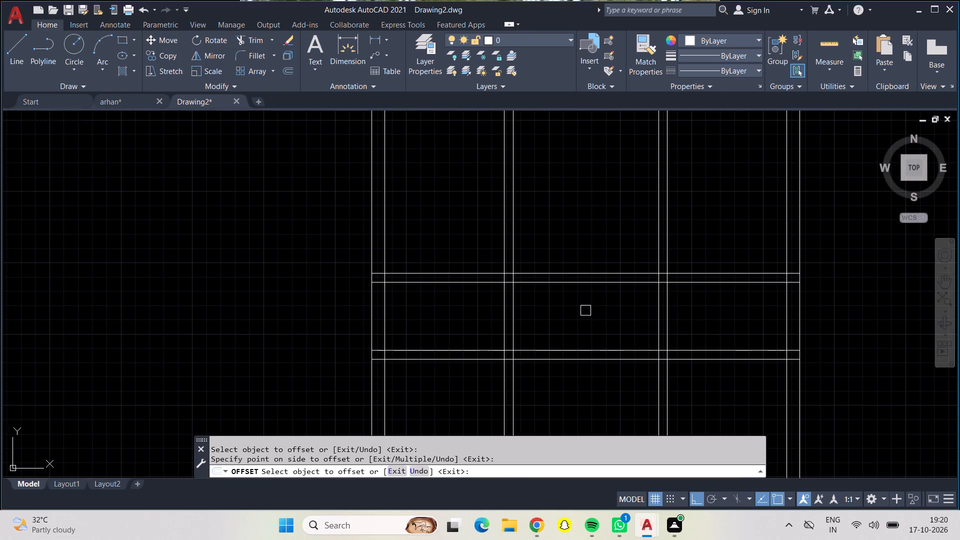
scroll(585, 310, up, 1)
middle_drag(585, 310, 582, 283)
scroll(582, 283, down, 1)
middle_drag(582, 283, 584, 247)
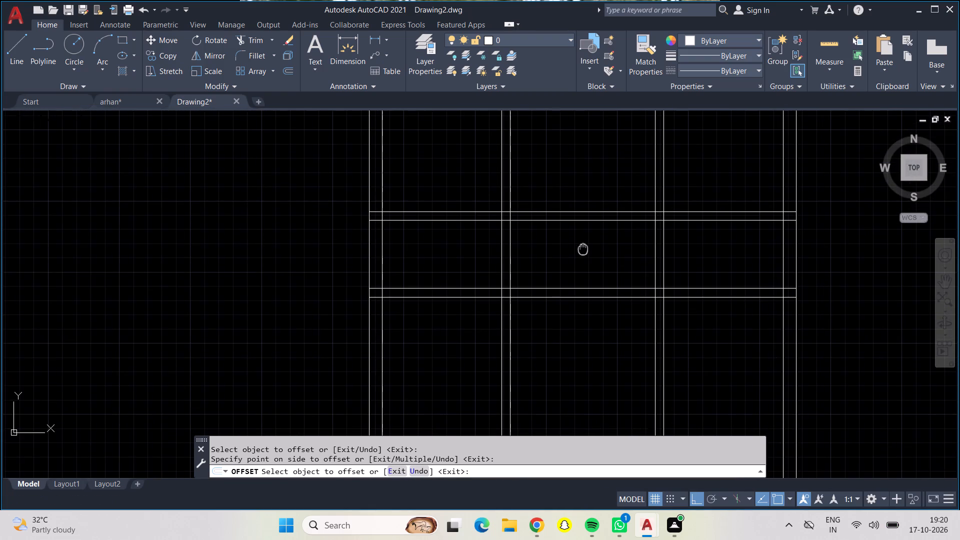
middle_drag(584, 247, 584, 245)
middle_drag(554, 376, 550, 254)
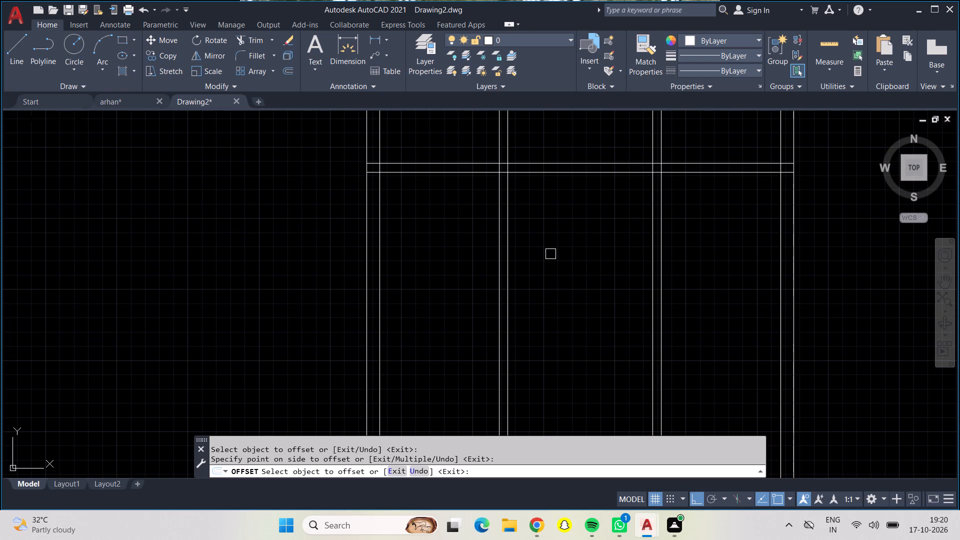
scroll(552, 270, down, 1)
middle_drag(552, 294, 558, 249)
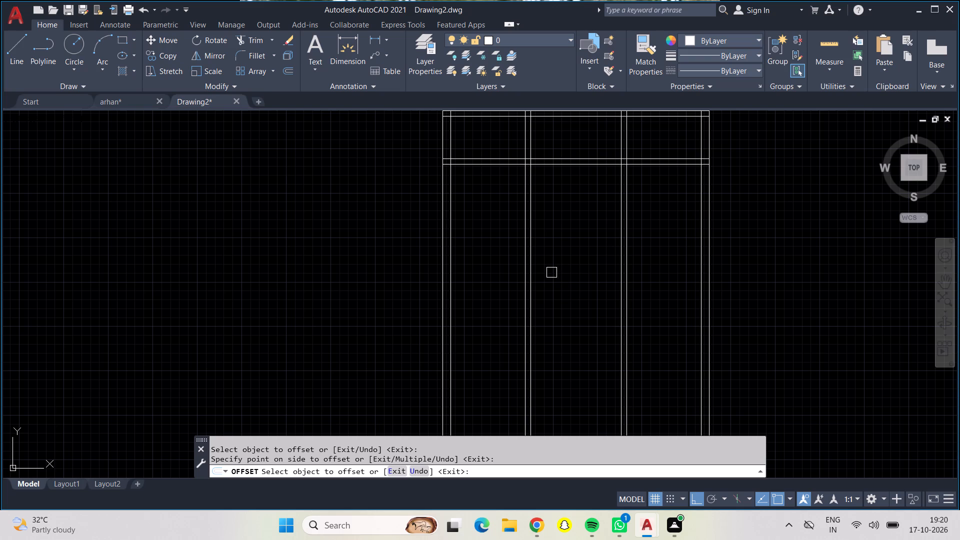
middle_drag(559, 294, 558, 265)
scroll(559, 265, down, 1)
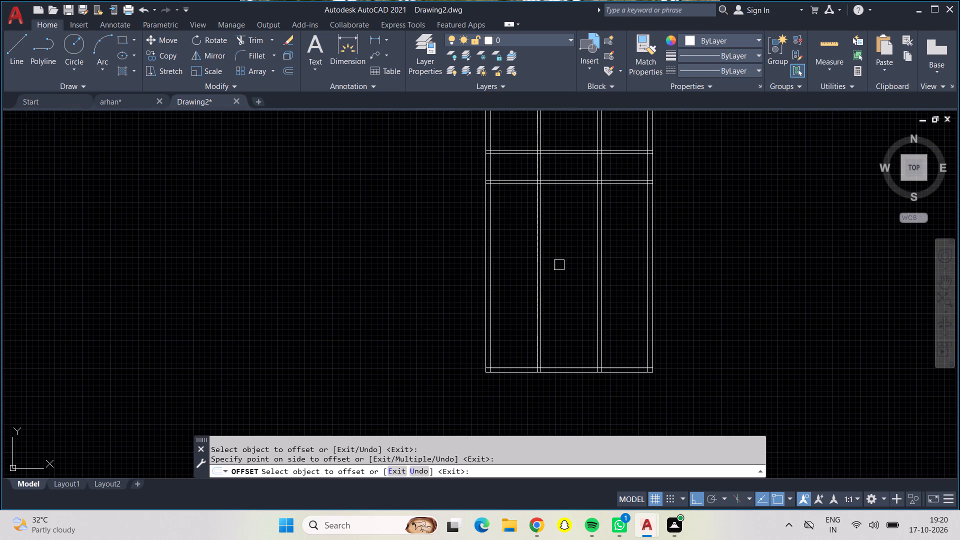
middle_drag(559, 265, 553, 312)
key(Escape)
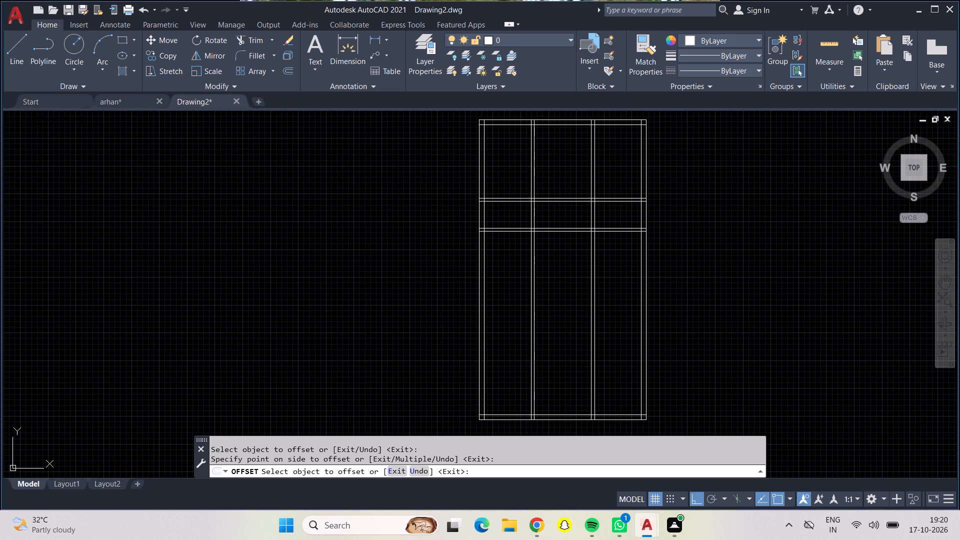
Offset the lower line of the second horizontal partition 10'8" downward to mark a third horizontal wall.
key(o)
key(Return)
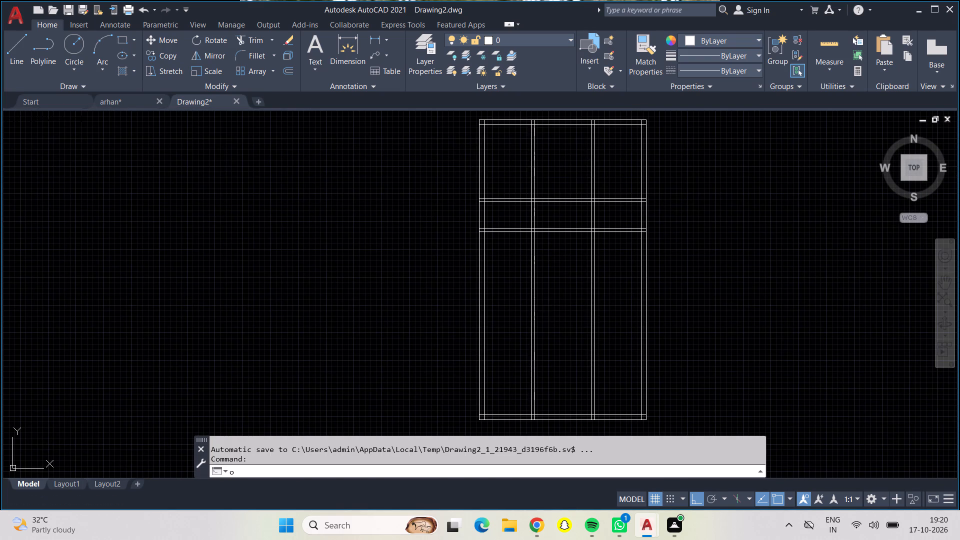
key(1)
key(0)
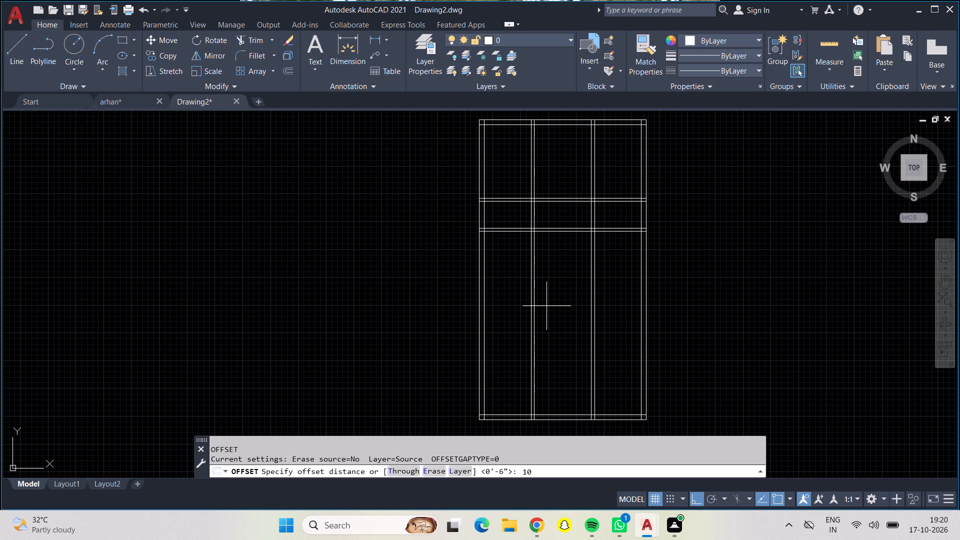
text('8)
key(shift+quotedbl)
key(Return)
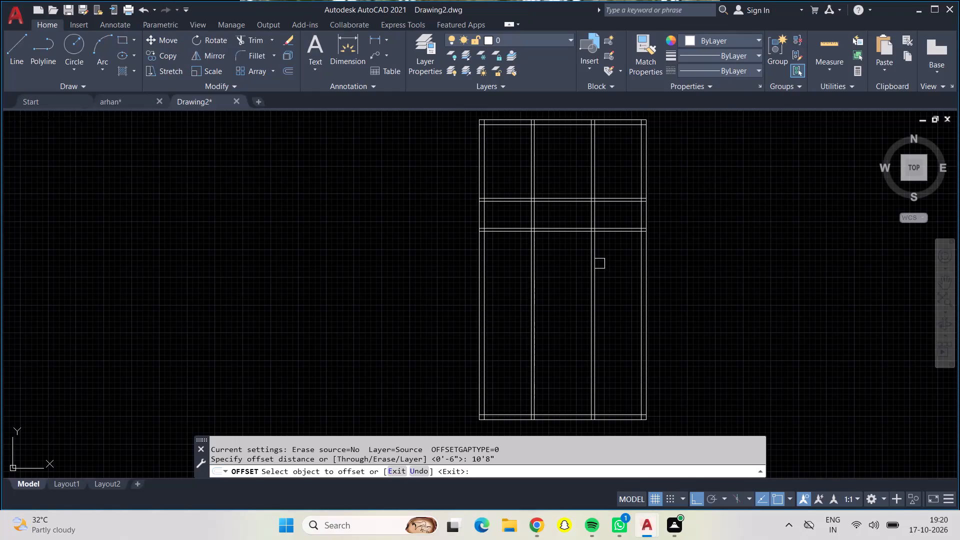
click(611, 233)
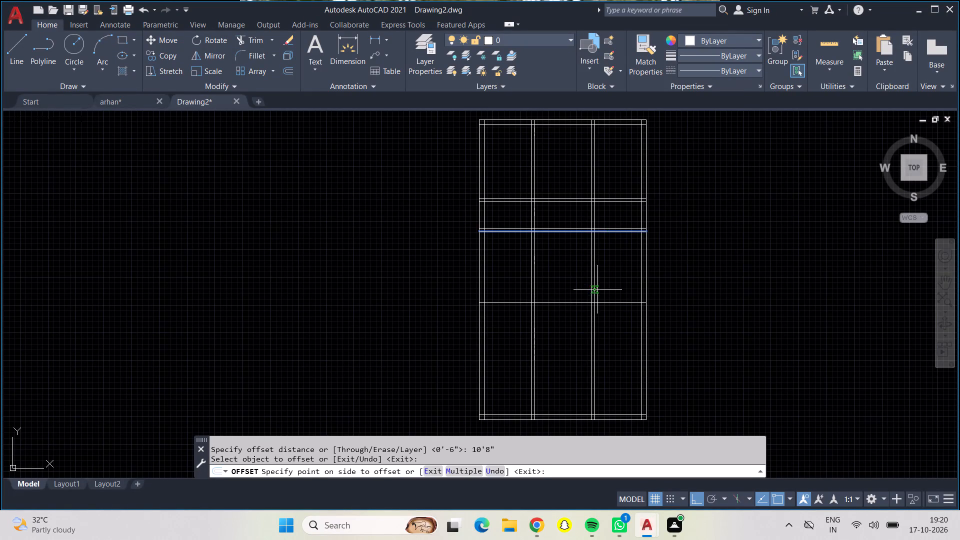
click(597, 289)
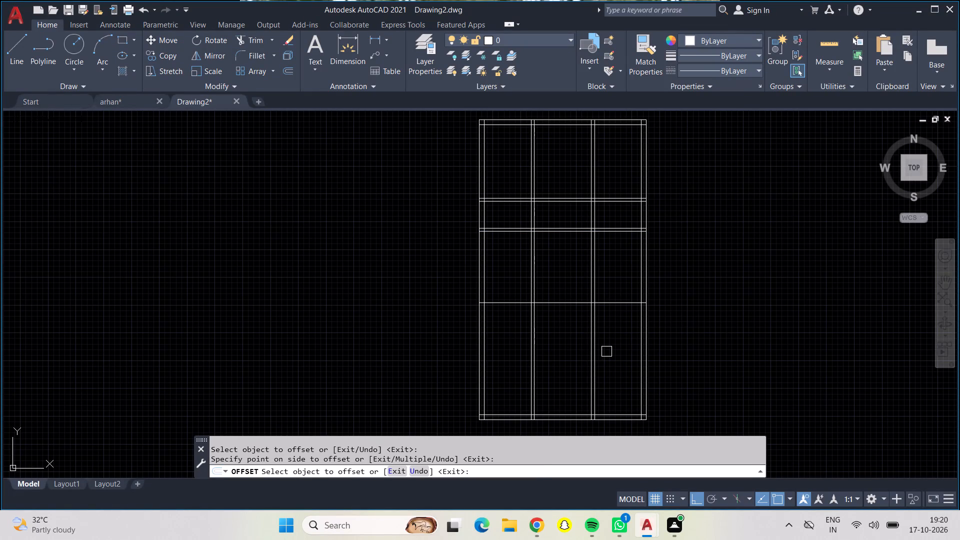
key(Escape)
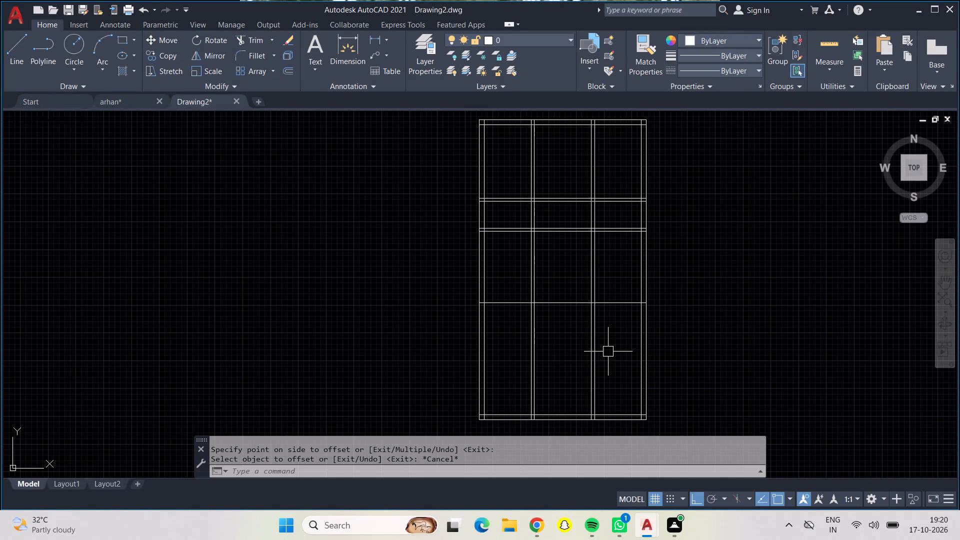
Offset the third horizontal wall's line 9" downward to give that wall its thickness.
key(o)
key(Return)
text(9")
key(Return)
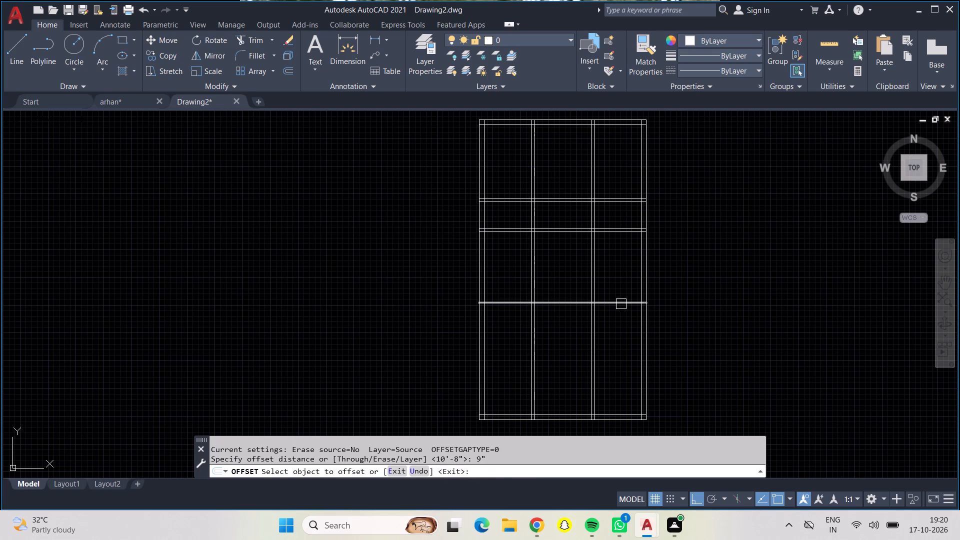
click(621, 305)
click(623, 328)
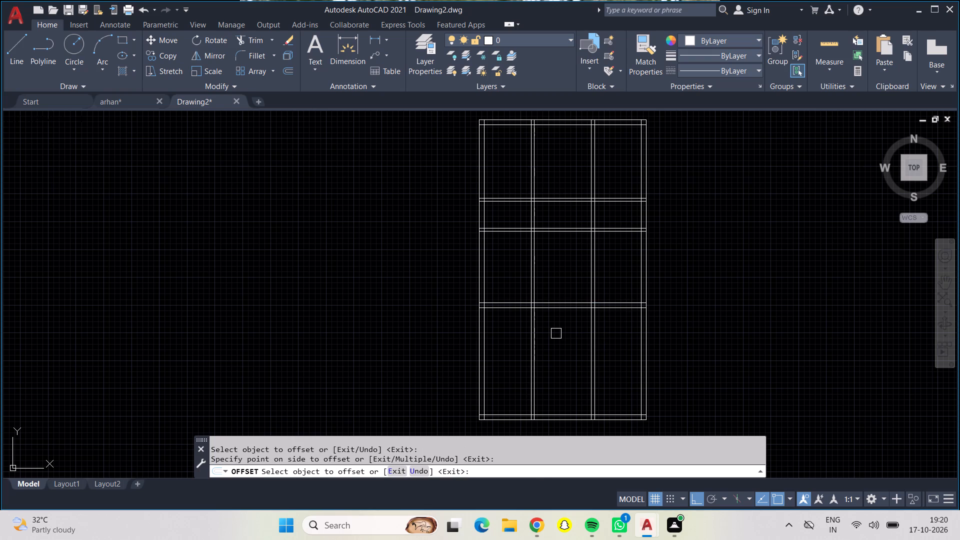
middle_drag(554, 333, 567, 330)
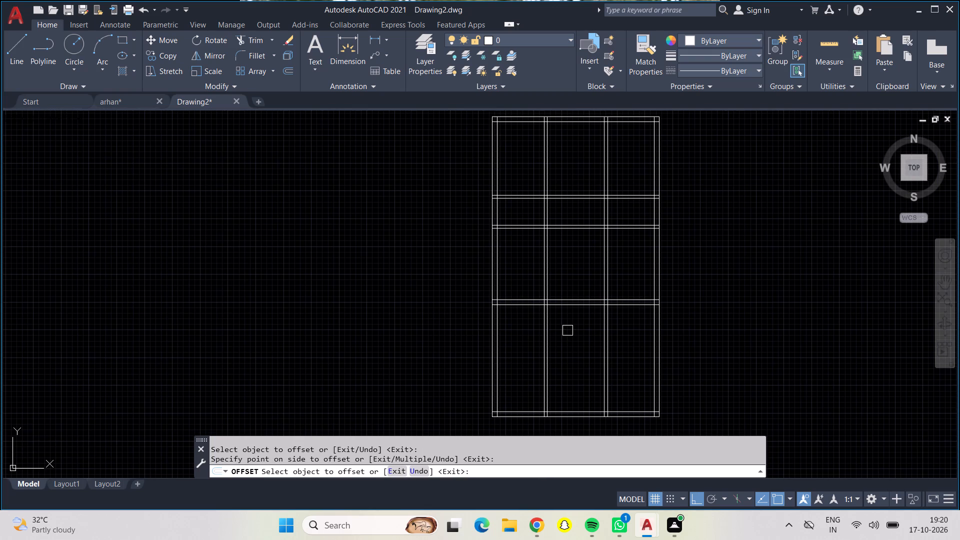
key(Escape)
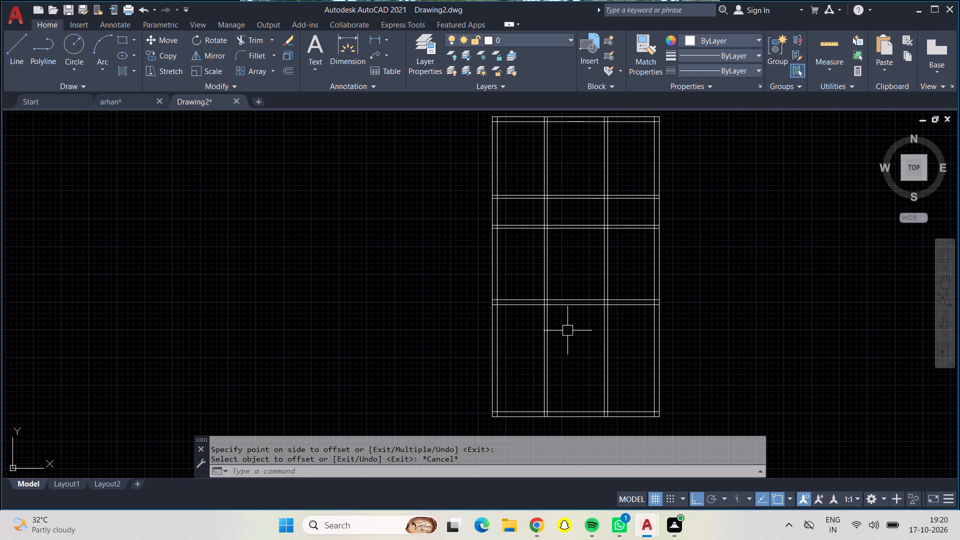
Offset the inner line of the left outer wall 12' inward to mark another vertical wall.
key(o)
key(Return)
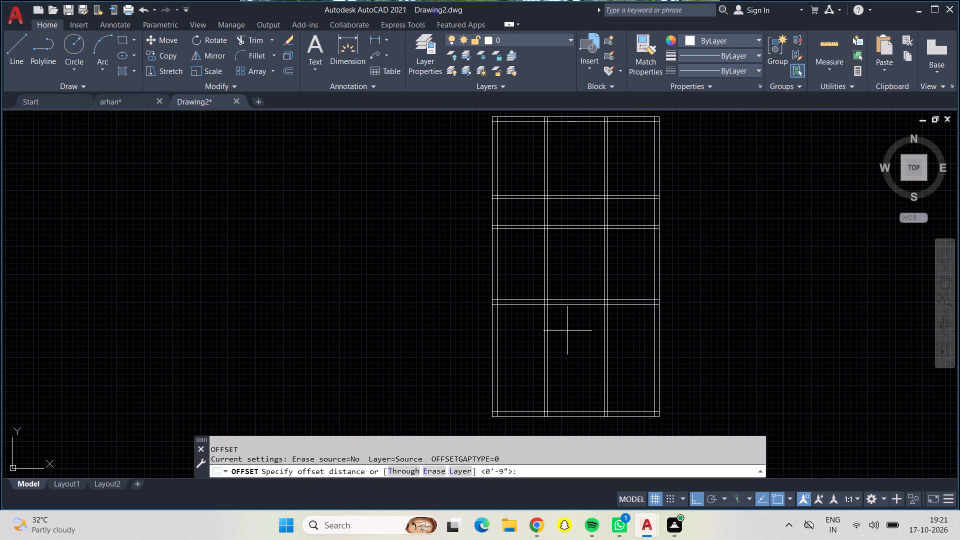
text(12)
key(apostrophe)
key(Return)
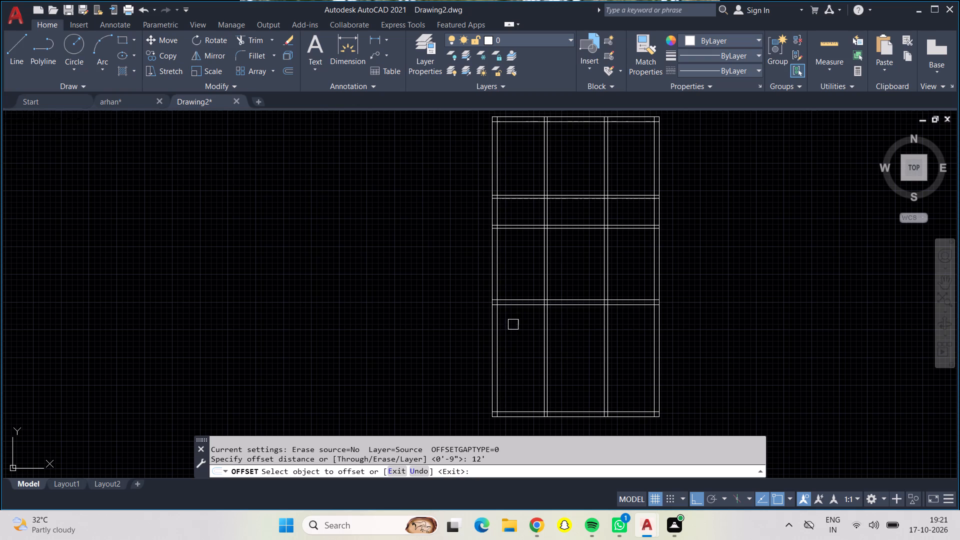
click(501, 341)
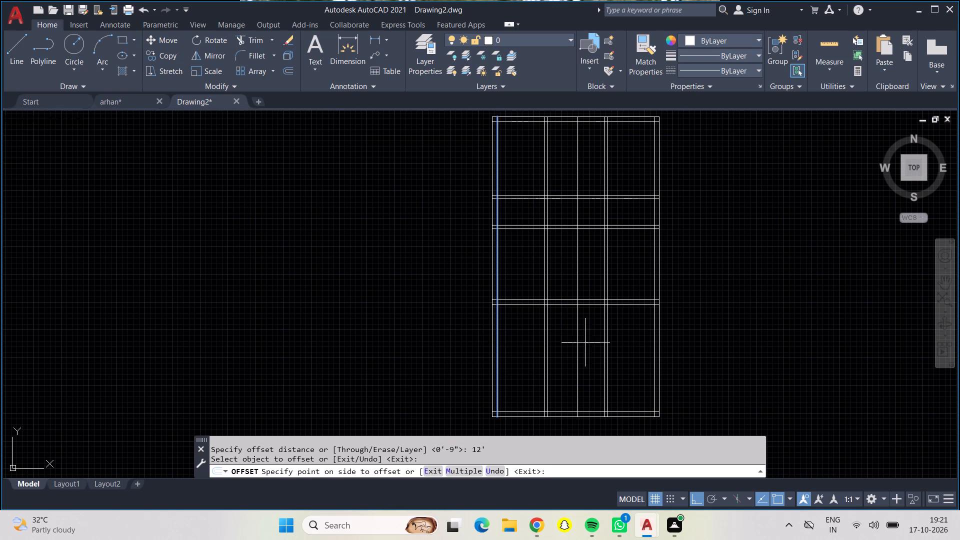
click(575, 349)
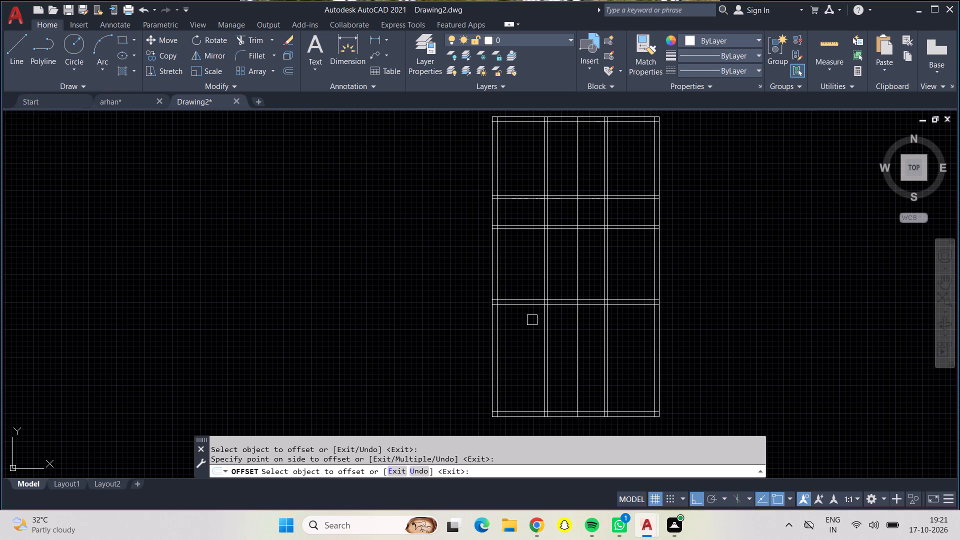
key(Escape)
Offset the new vertical wall's line 9" toward the right outer wall to give it thickness.
key(o)
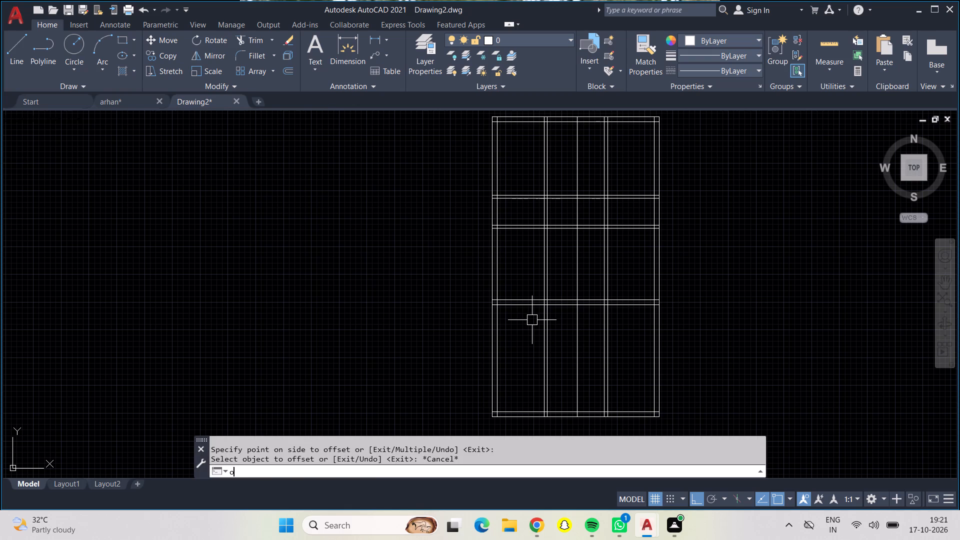
key(Return)
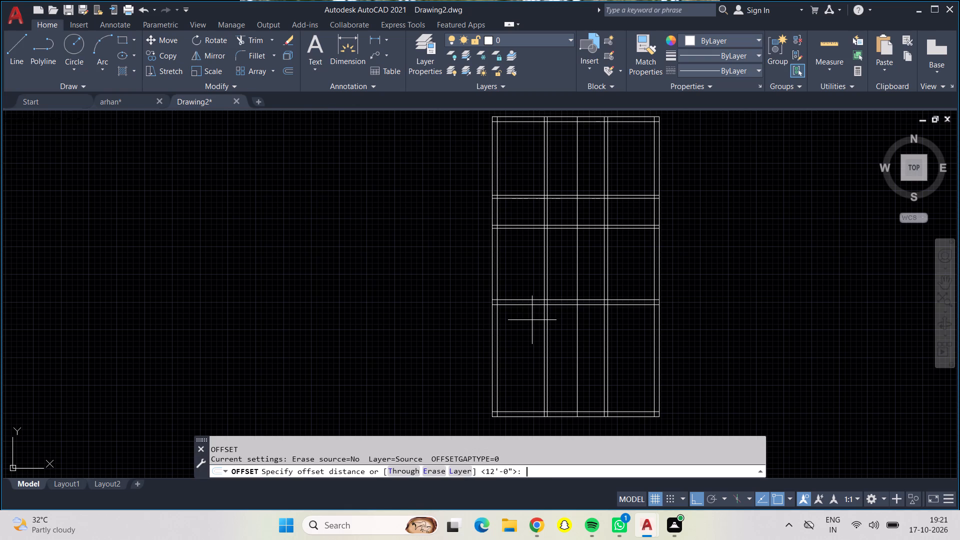
key(6)
key(shift+quotedbl)
key(BackSpace)
key(BackSpace)
text(9")
key(Return)
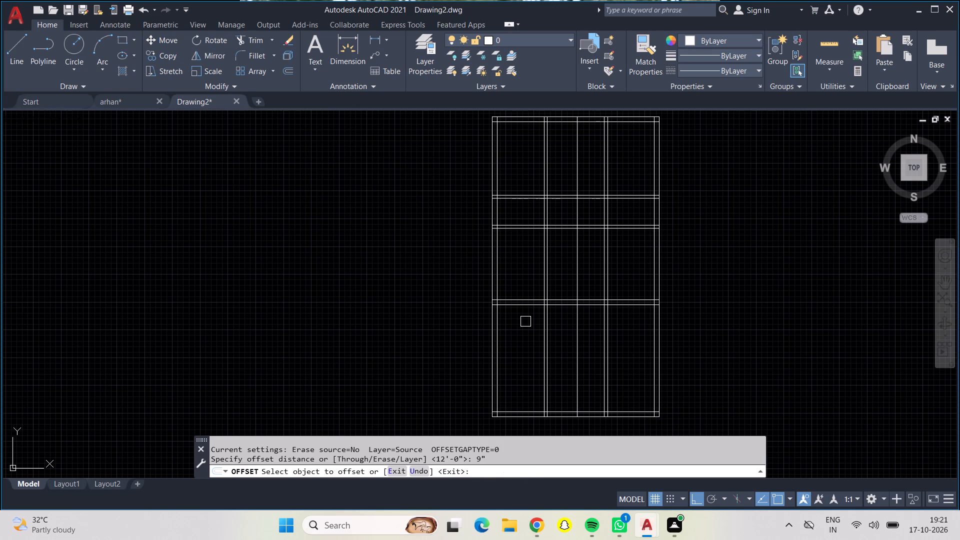
click(576, 352)
click(586, 357)
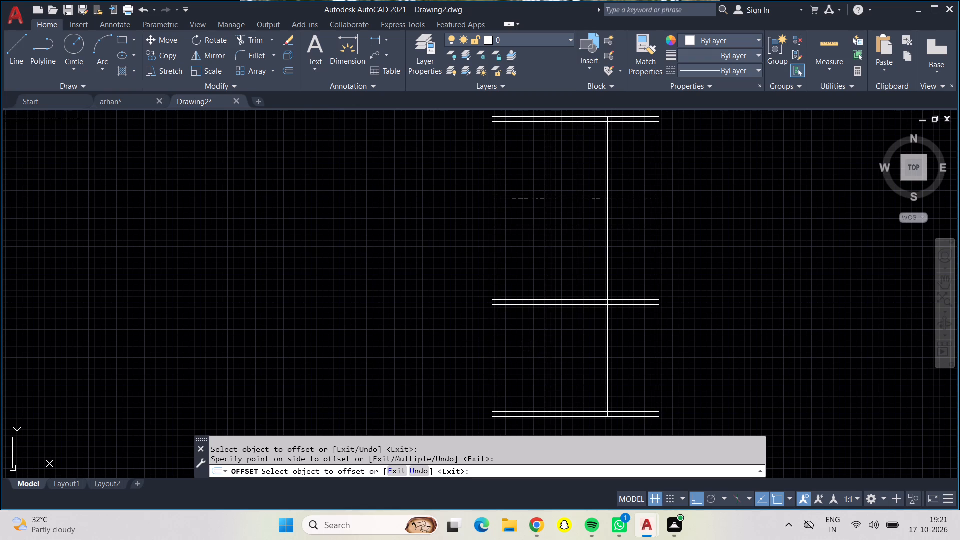
key(Escape)
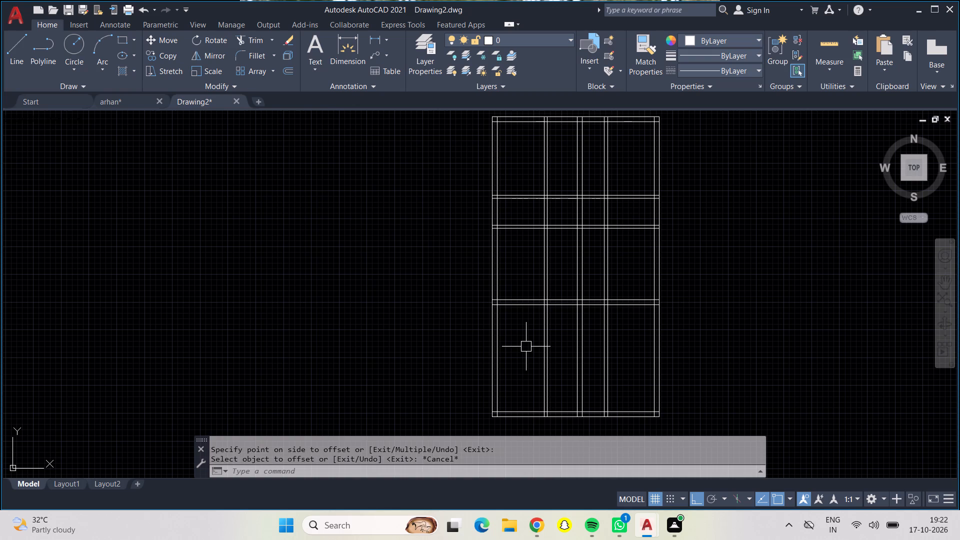
Examine the full wall layout of the floor plan, including the area around the top wall.
scroll(536, 260, down, 1)
middle_drag(529, 266, 529, 264)
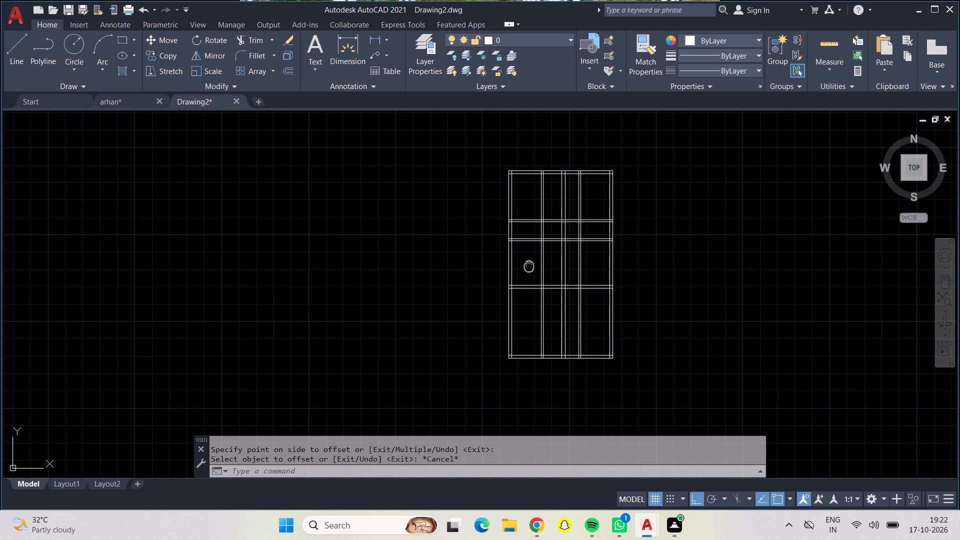
middle_drag(529, 264, 432, 306)
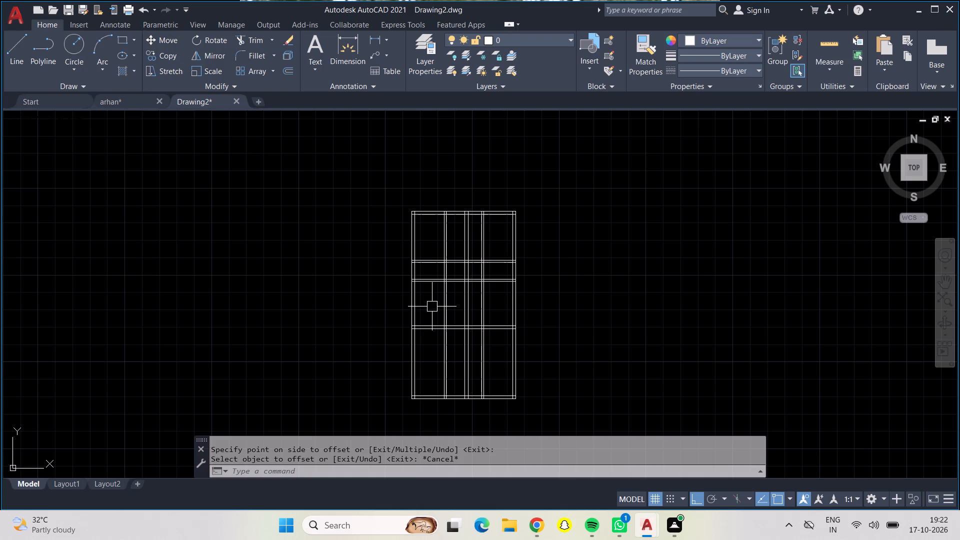
scroll(459, 306, up, 1)
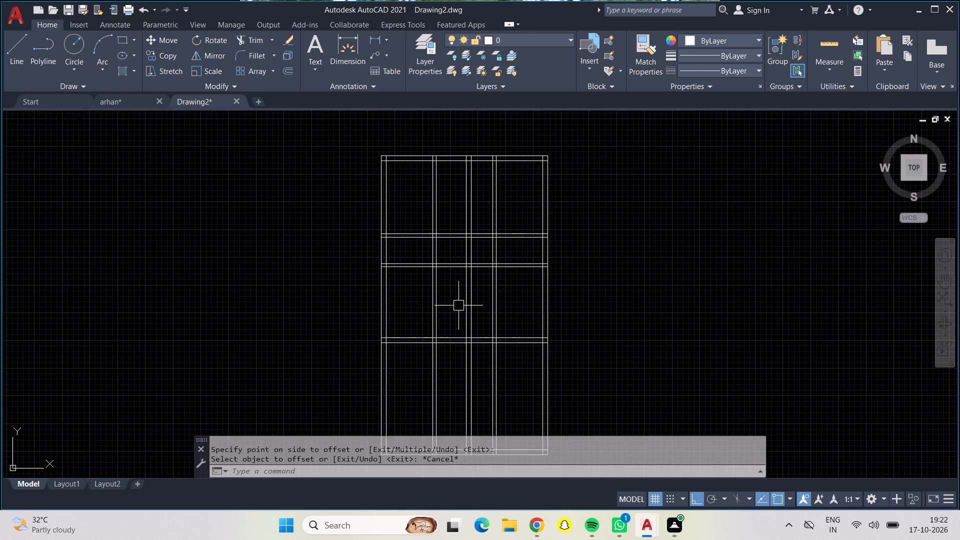
scroll(458, 305, up, 1)
middle_drag(458, 305, 450, 438)
middle_drag(373, 261, 405, 362)
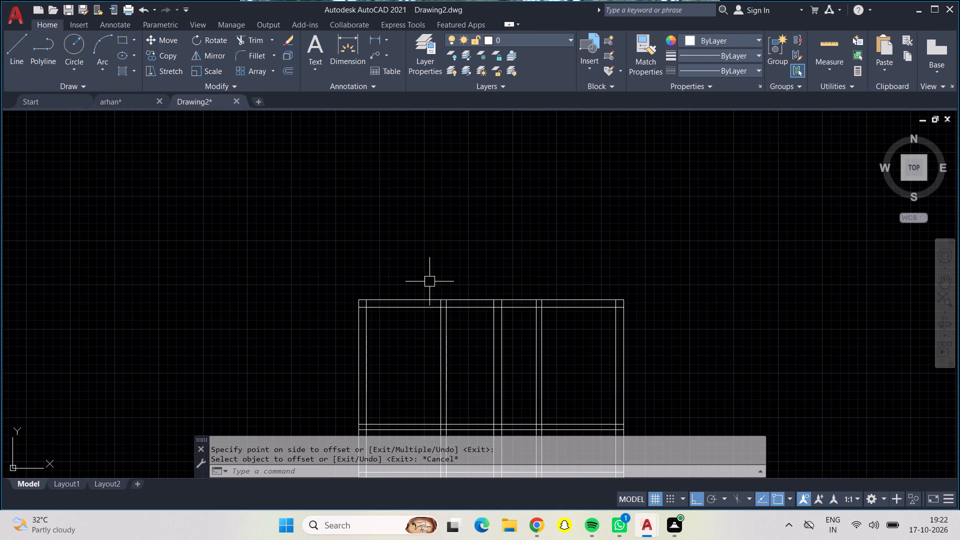
key(Escape)
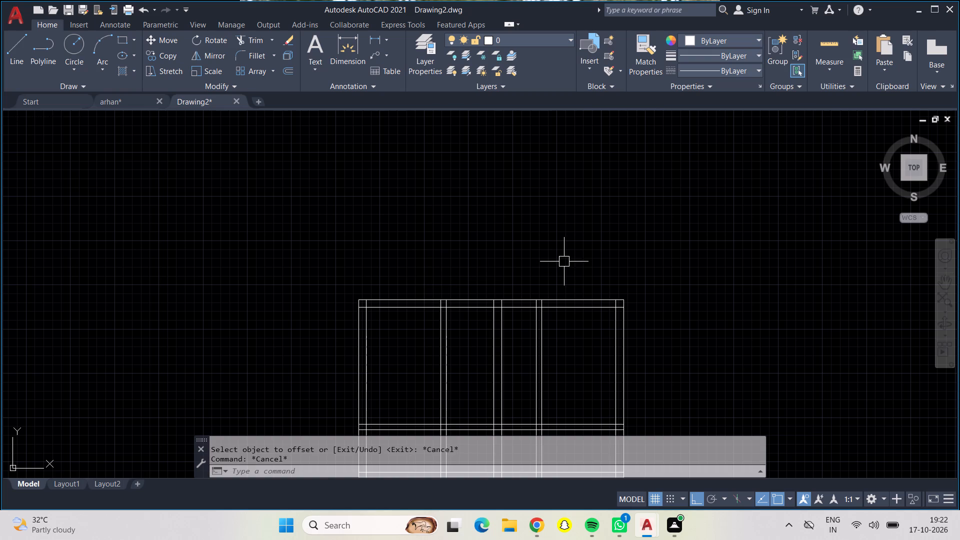
scroll(570, 258, down, 1)
middle_drag(570, 258, 533, 165)
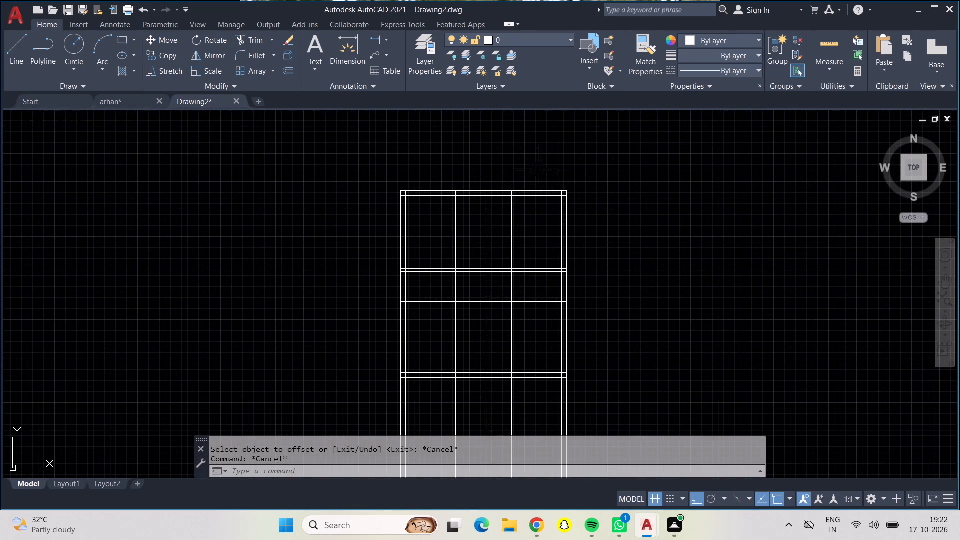
middle_drag(608, 239, 575, 207)
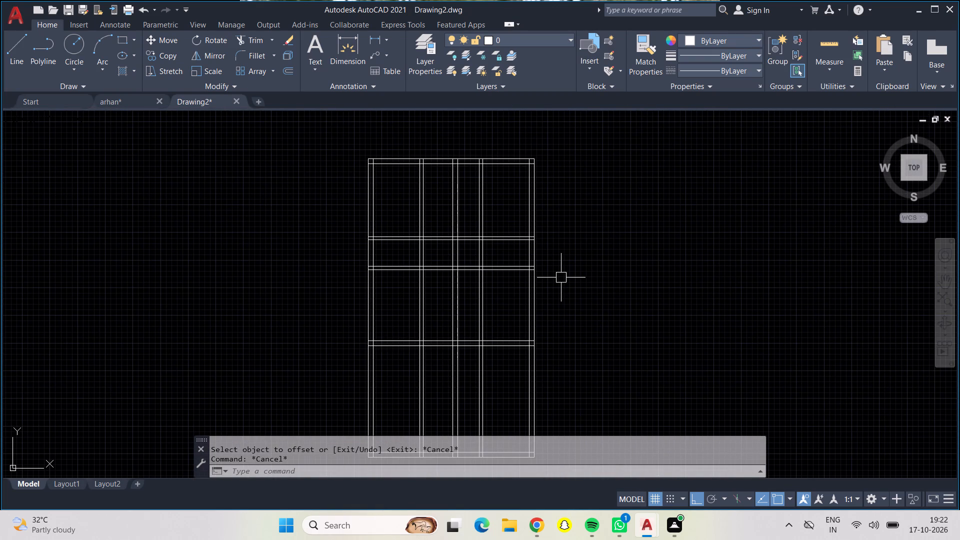
key(Escape)
Offset the outer lines of the right and left outer walls 2'6" outward.
key(o)
key(Return)
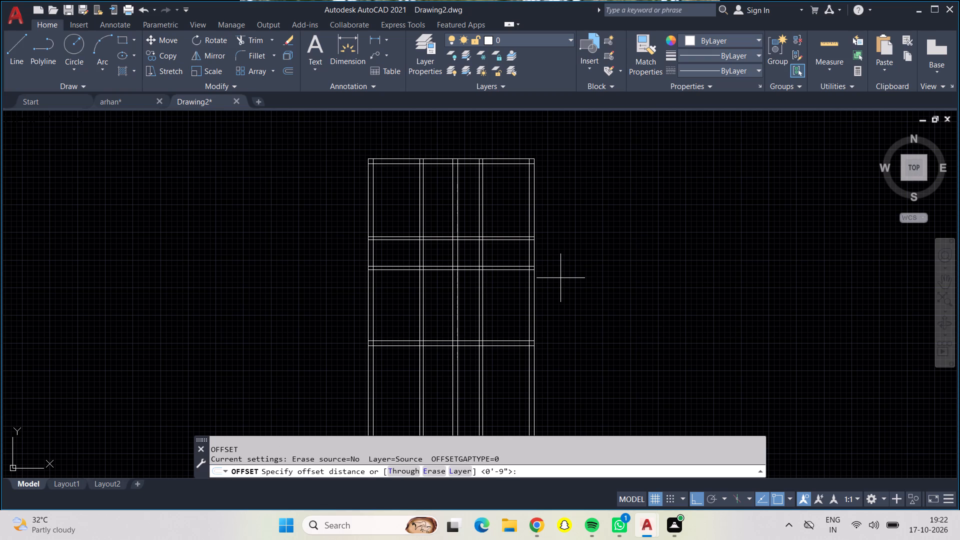
key(2)
key(apostrophe)
key(6)
key(shift+quotedbl)
key(Return)
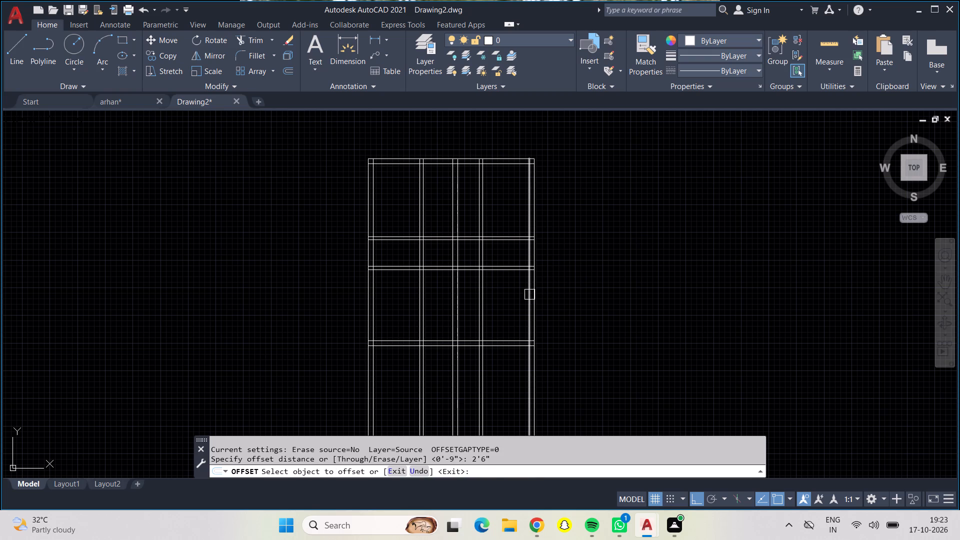
click(538, 306)
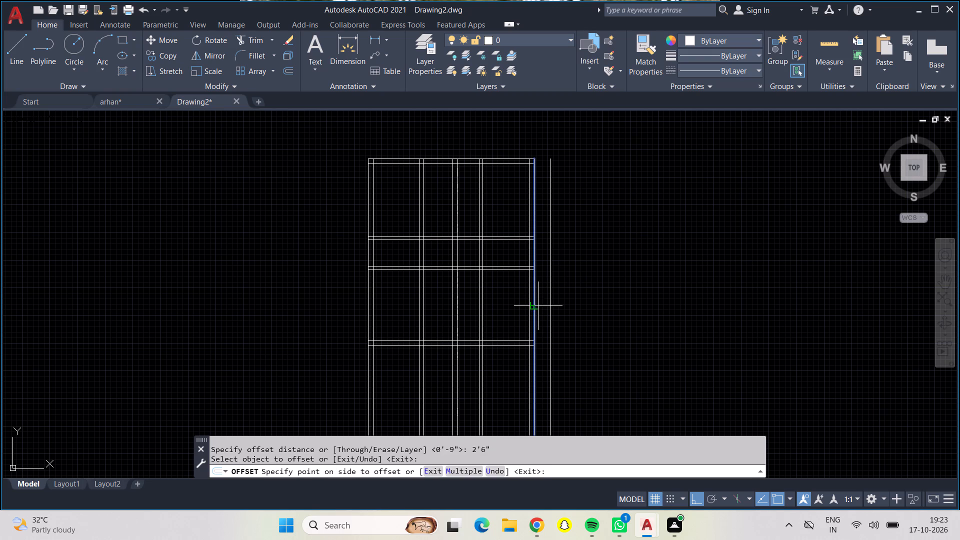
click(605, 334)
middle_drag(573, 334, 577, 276)
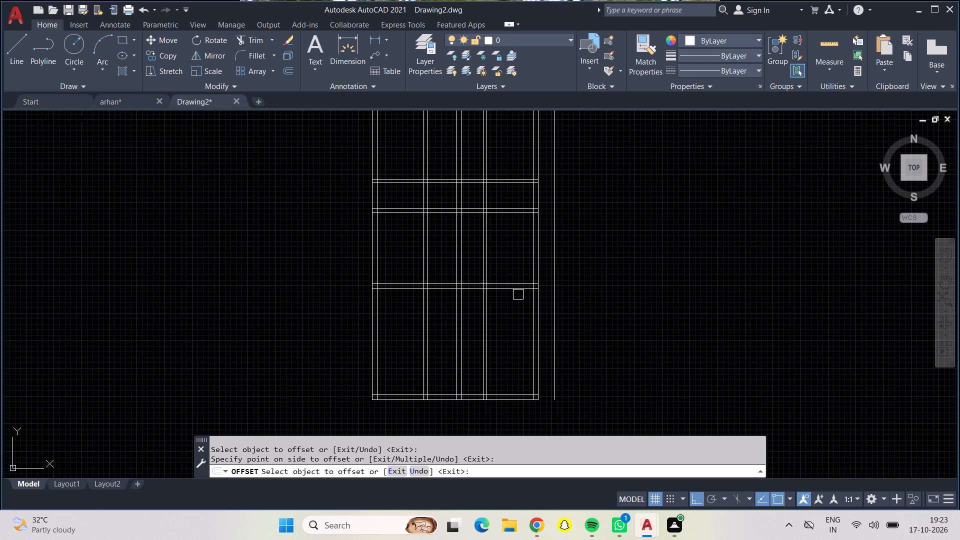
click(366, 226)
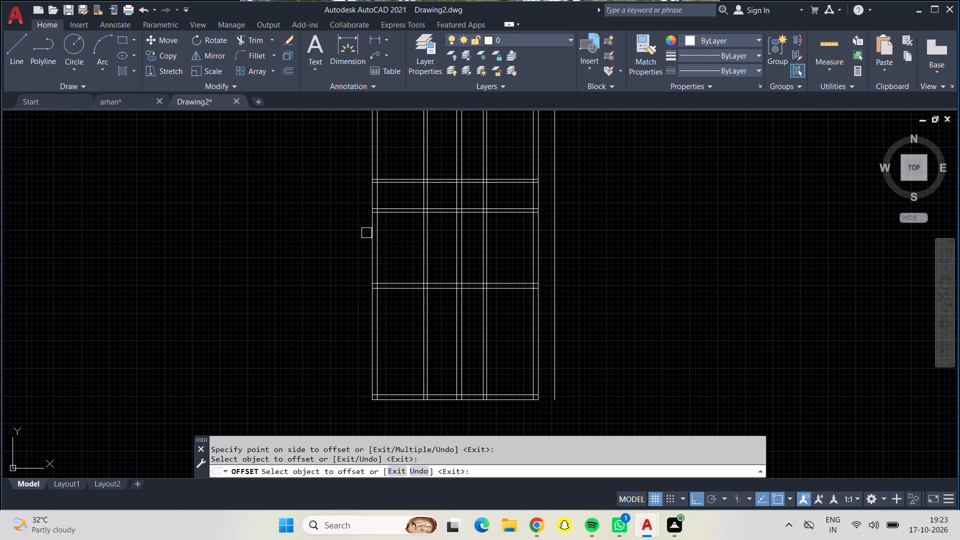
click(369, 242)
click(325, 247)
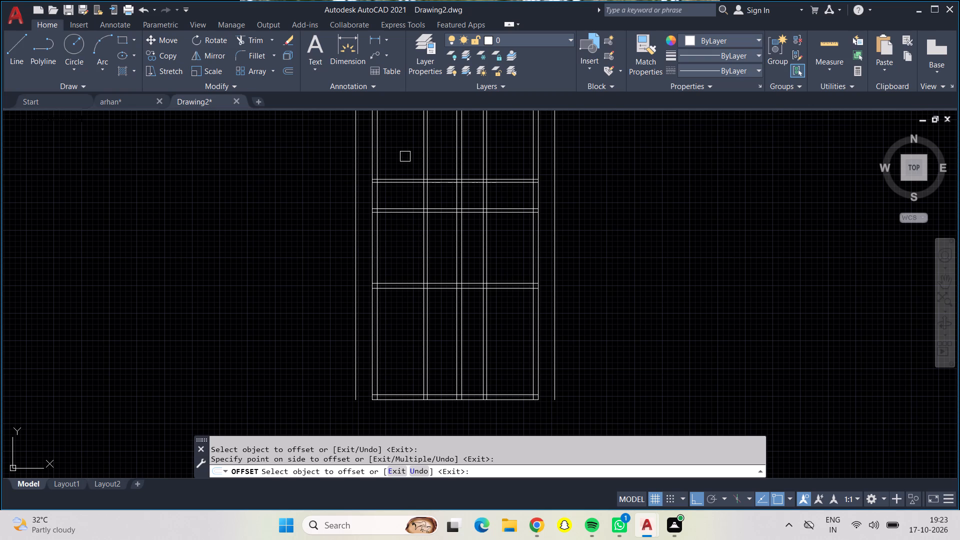
Offset the top wall's outer line 3' upward, outside the building.
middle_drag(405, 156, 397, 277)
scroll(397, 277, up, 1)
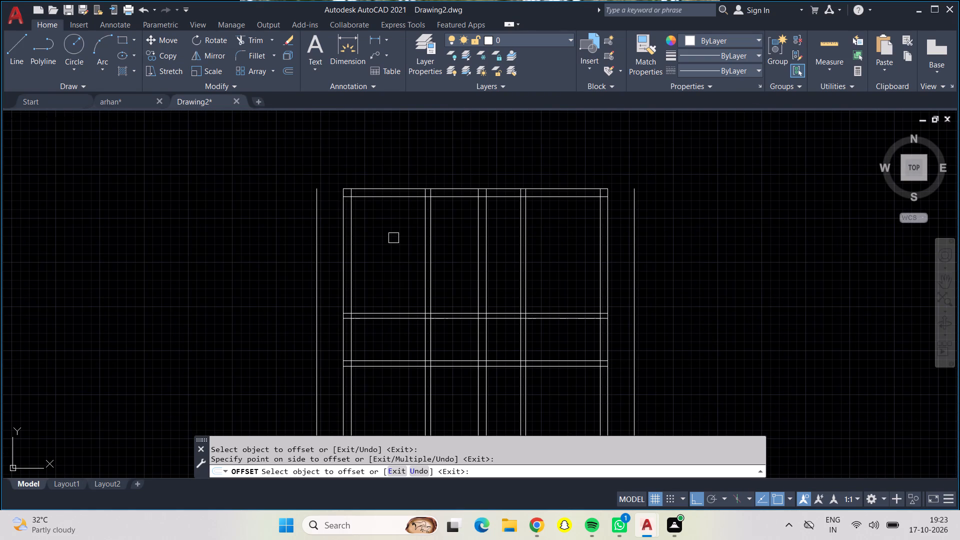
scroll(393, 238, up, 1)
middle_drag(392, 254, 390, 336)
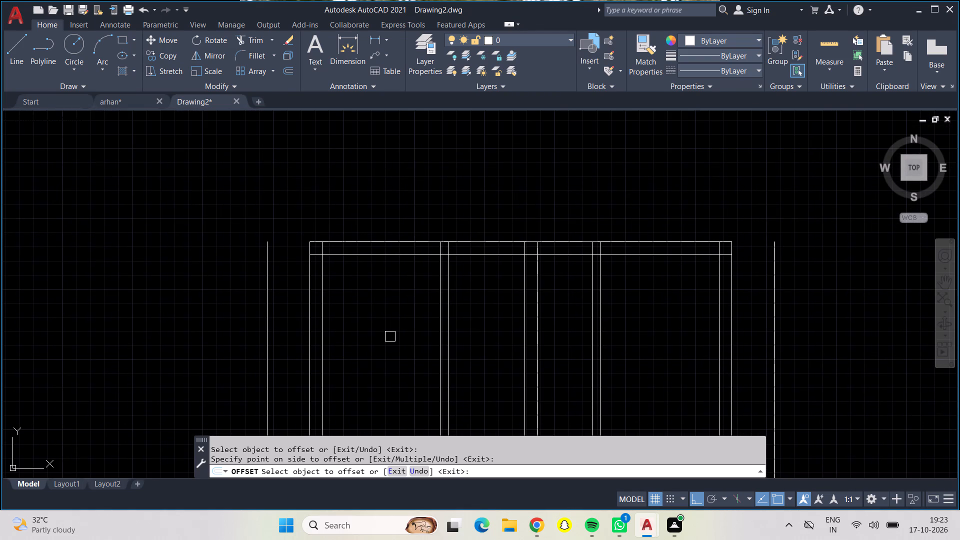
key(Escape)
key(o)
key(Return)
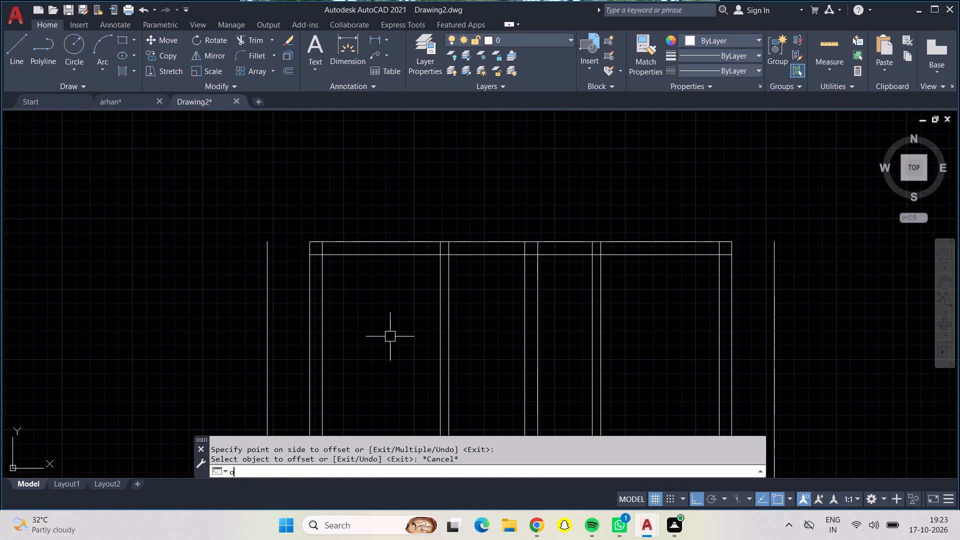
key(3)
key(apostrophe)
key(Return)
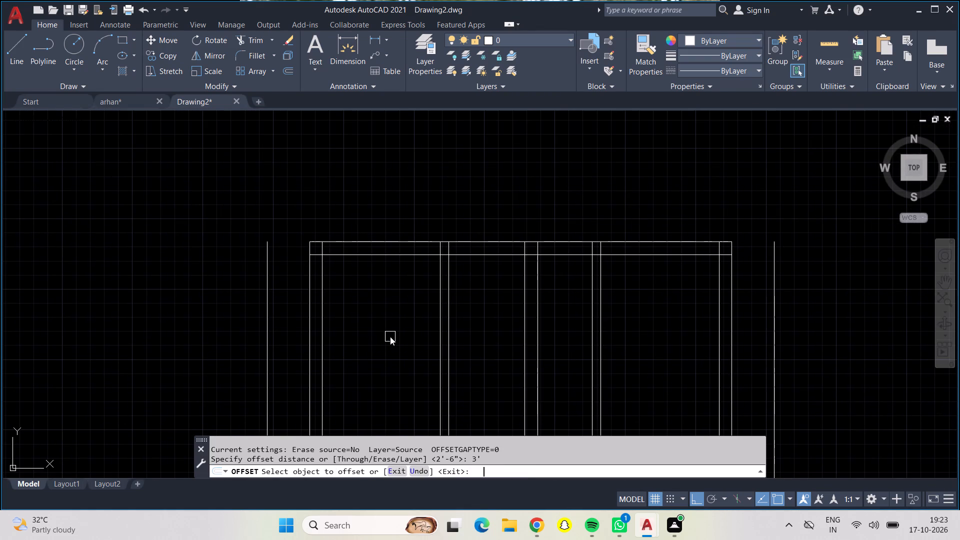
click(405, 244)
click(406, 170)
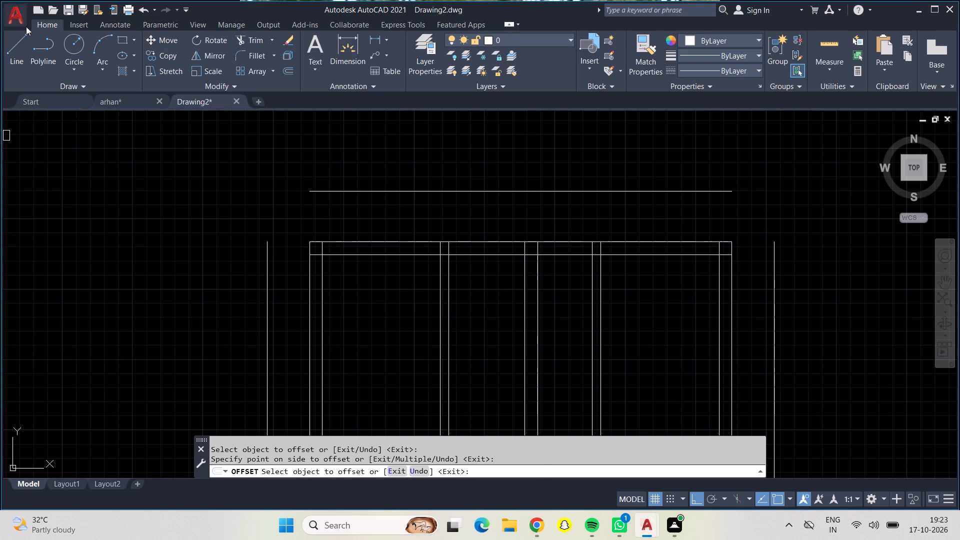
Draw extension lines continuing the left boundary line upward and the top boundary line about 4'11" leftward so they cross.
click(18, 56)
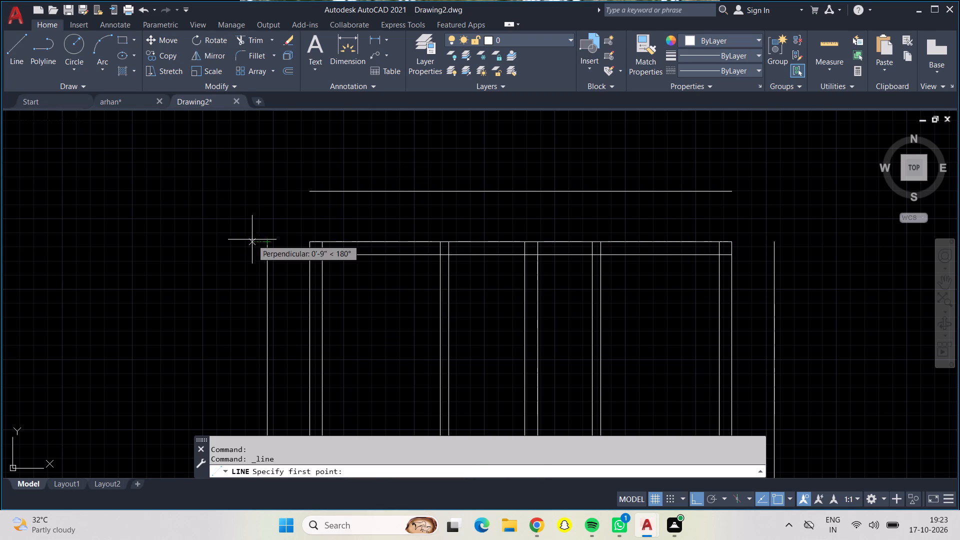
drag(265, 241, 265, 236)
click(280, 138)
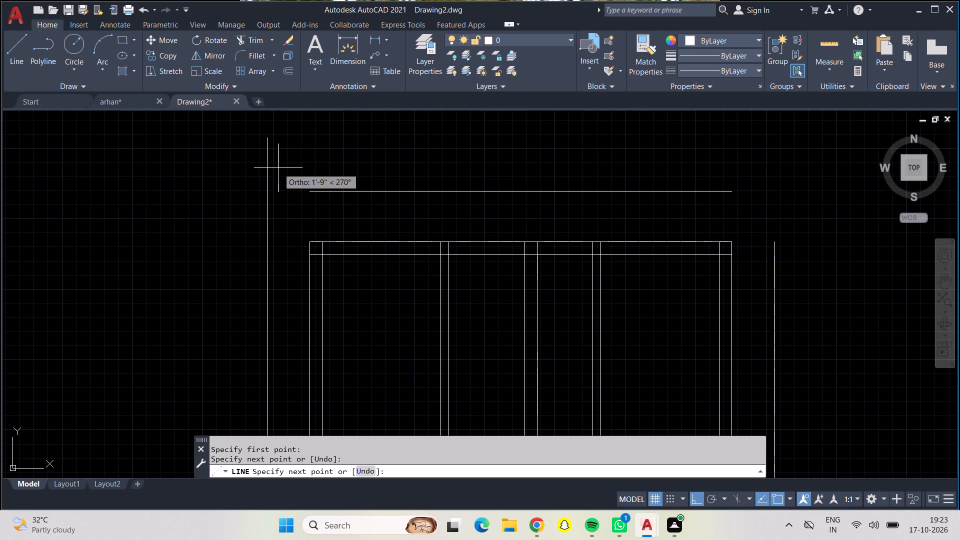
key(Return)
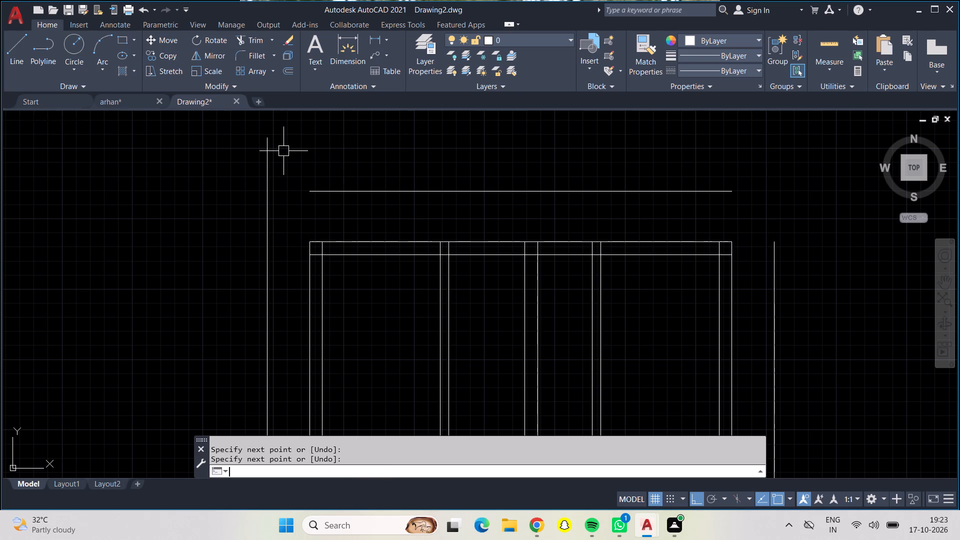
click(9, 43)
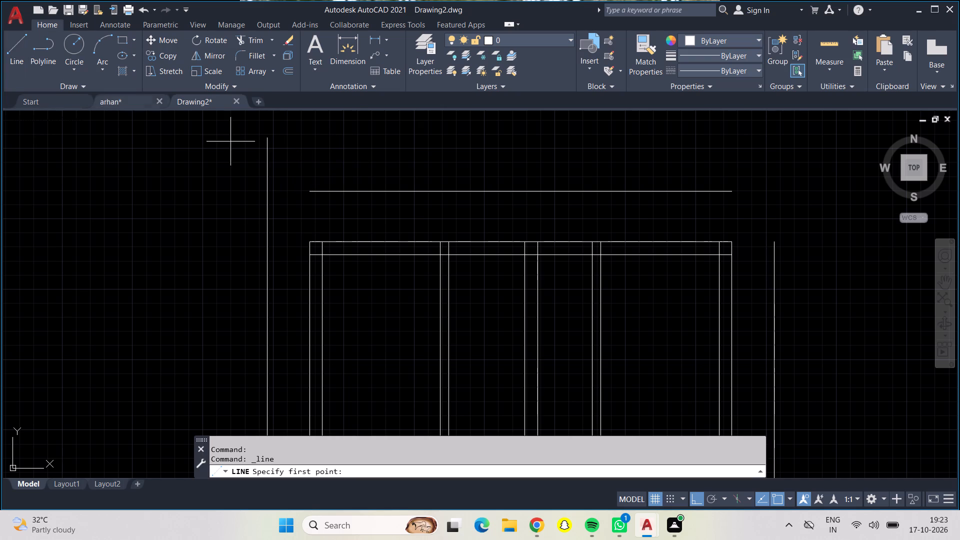
click(312, 193)
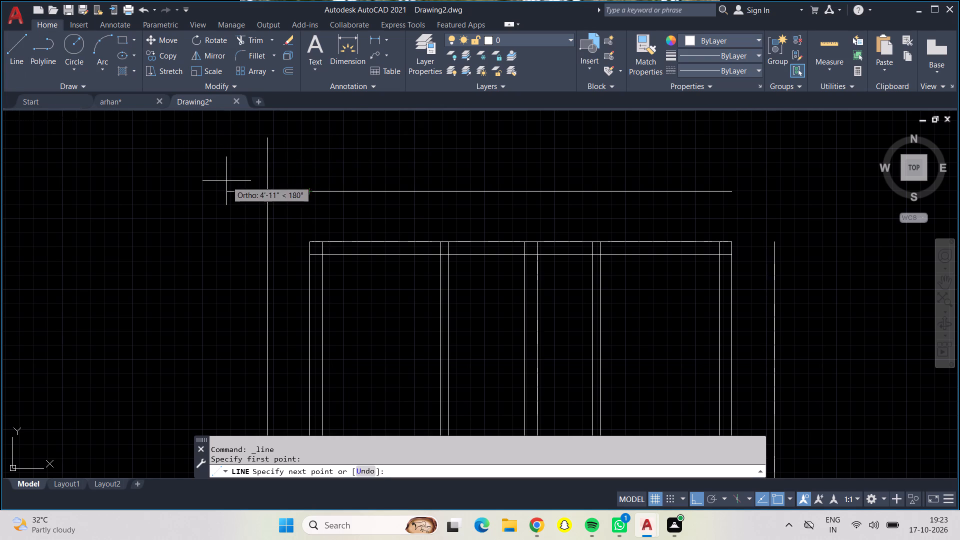
click(226, 181)
key(Return)
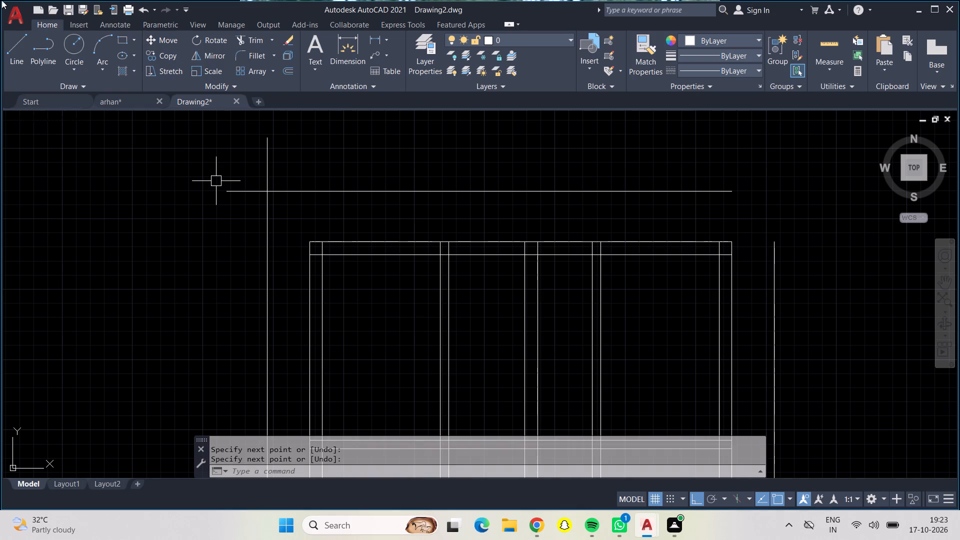
Draw extension lines continuing the right boundary line upward and the top boundary line rightward so they cross.
click(19, 59)
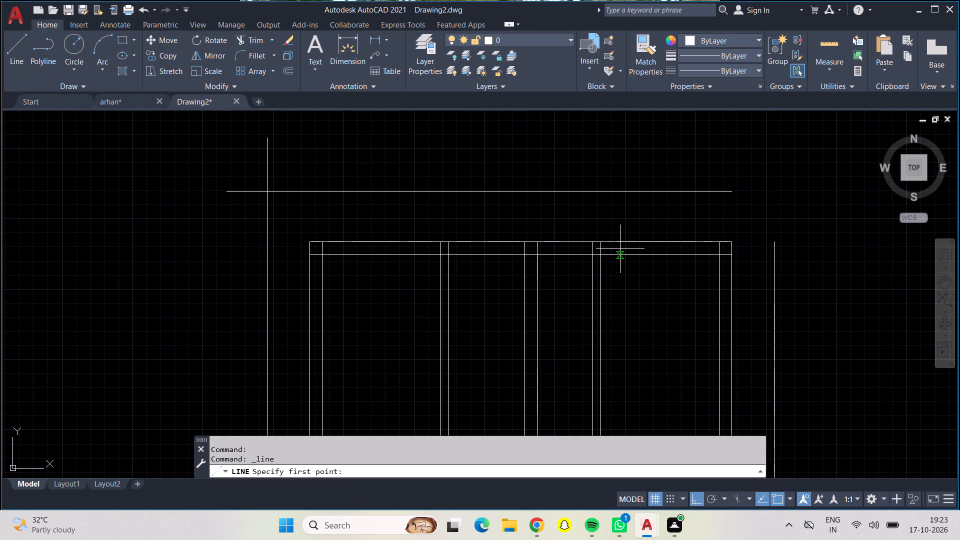
click(771, 245)
click(769, 141)
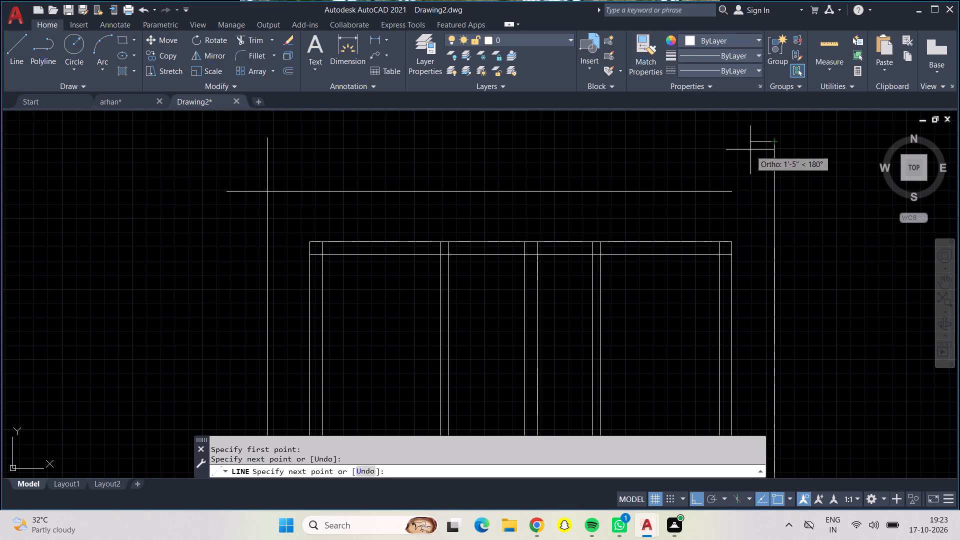
key(Return)
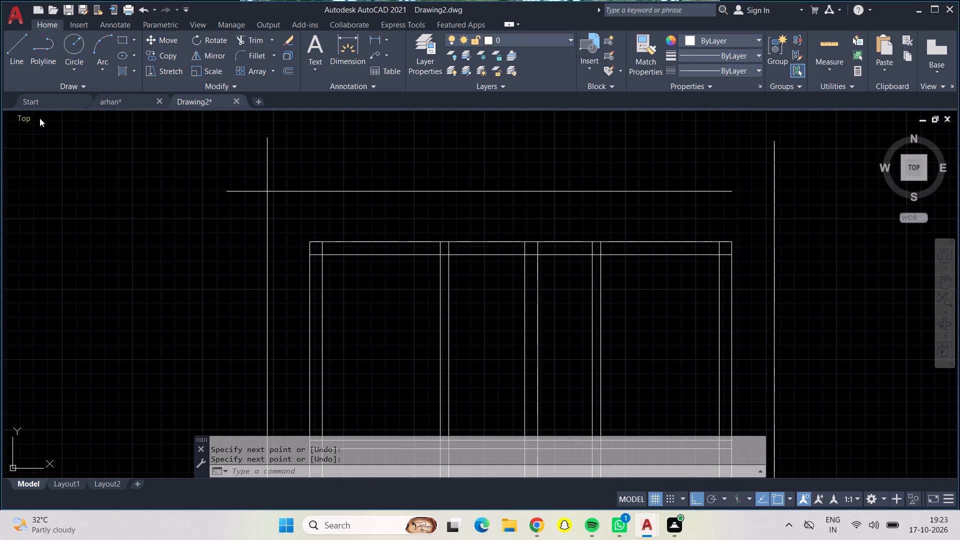
click(18, 42)
click(730, 193)
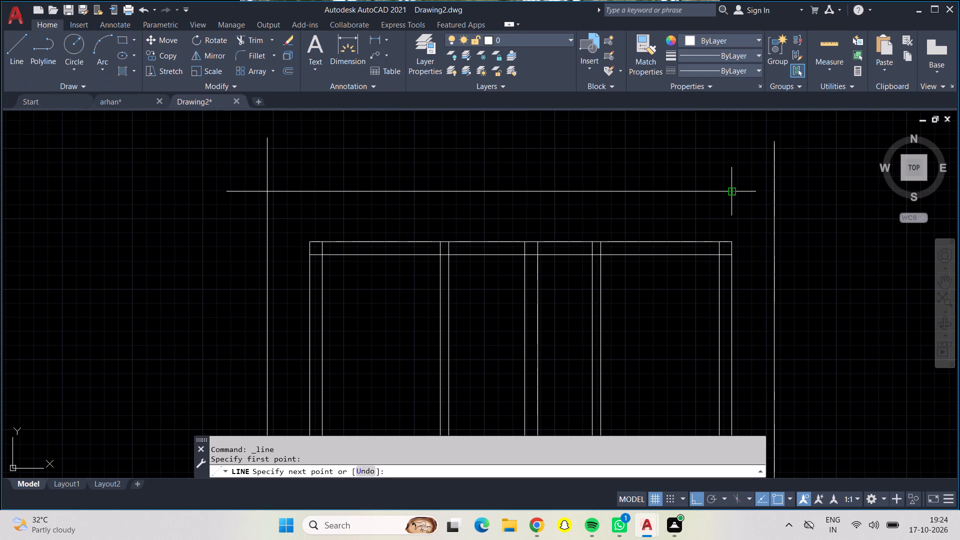
click(809, 195)
key(Return)
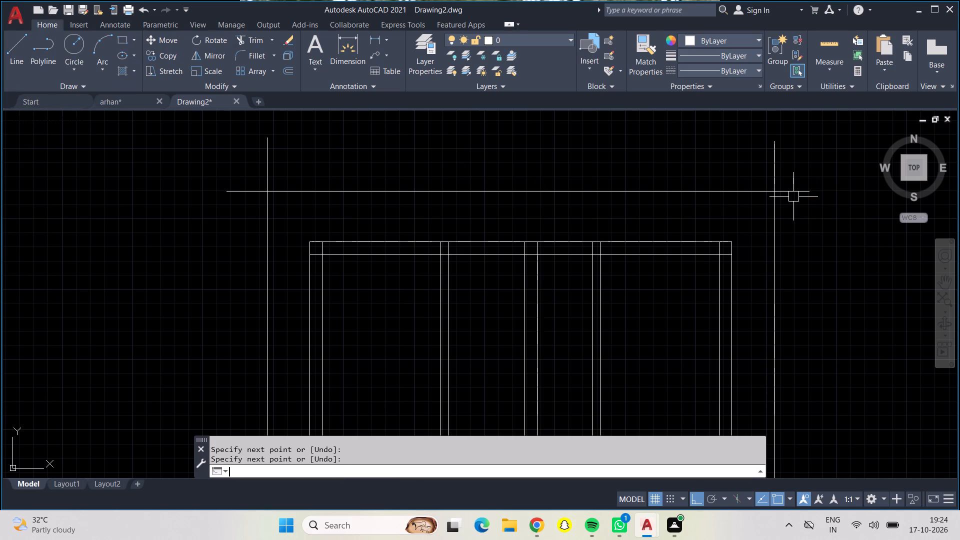
Trim the overhanging line ends at both upper corners of the outer boundary.
click(257, 36)
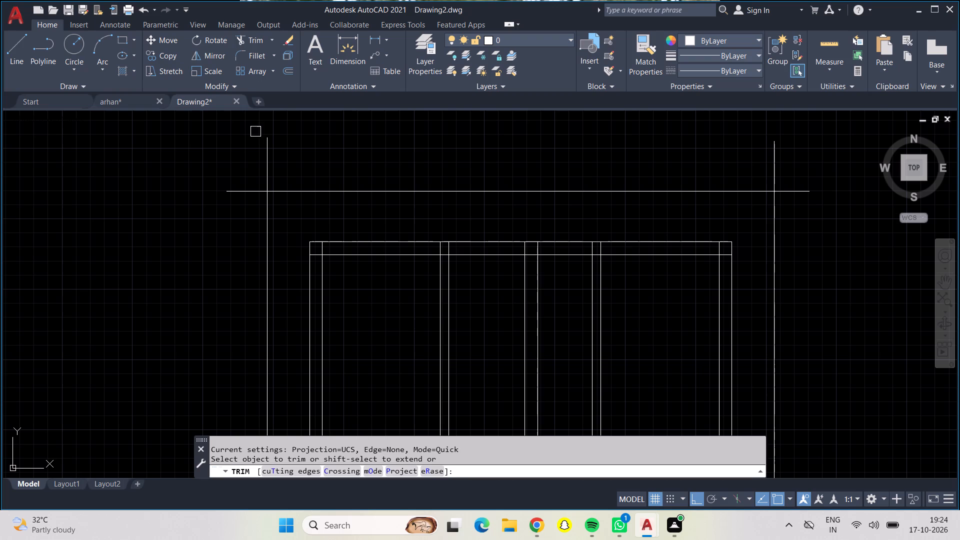
drag(241, 184, 241, 210)
drag(261, 170, 271, 170)
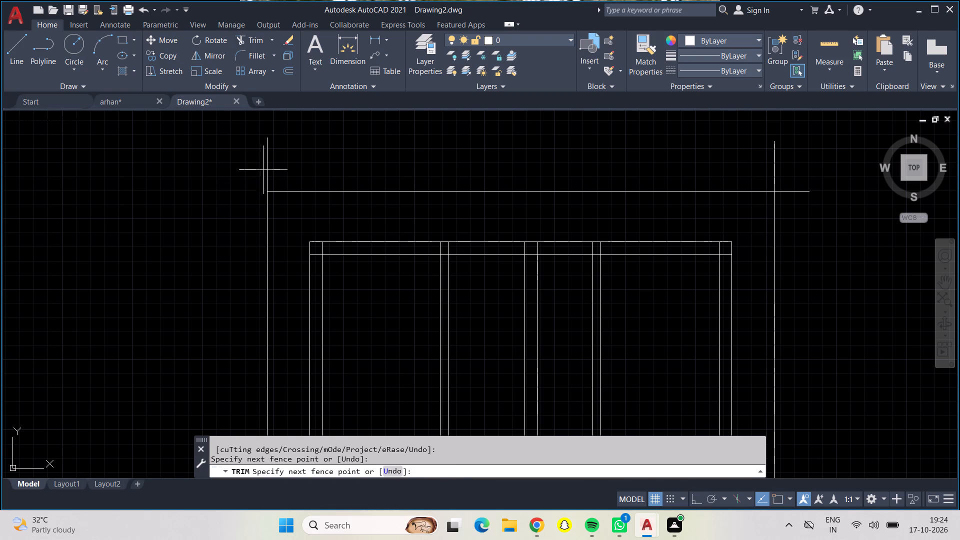
drag(271, 170, 297, 179)
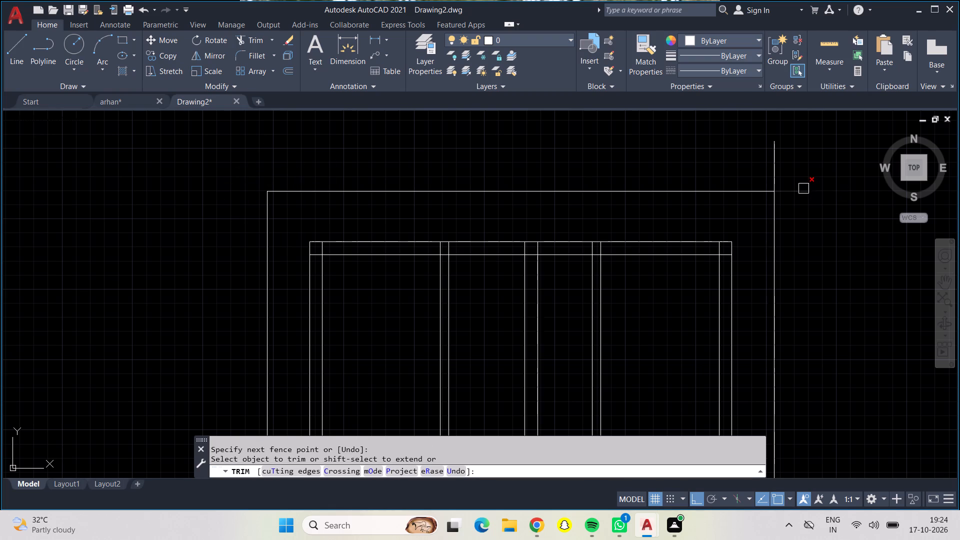
click(803, 188)
drag(788, 172, 765, 163)
Trim the left and right inner vertical walls between the top wall and the first horizontal inner wall.
scroll(765, 163, down, 1)
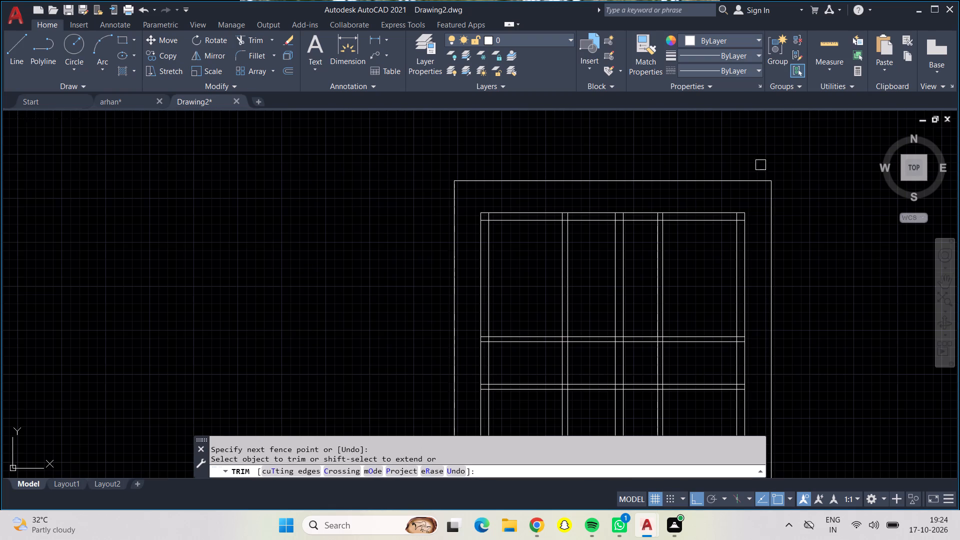
middle_drag(695, 265, 695, 166)
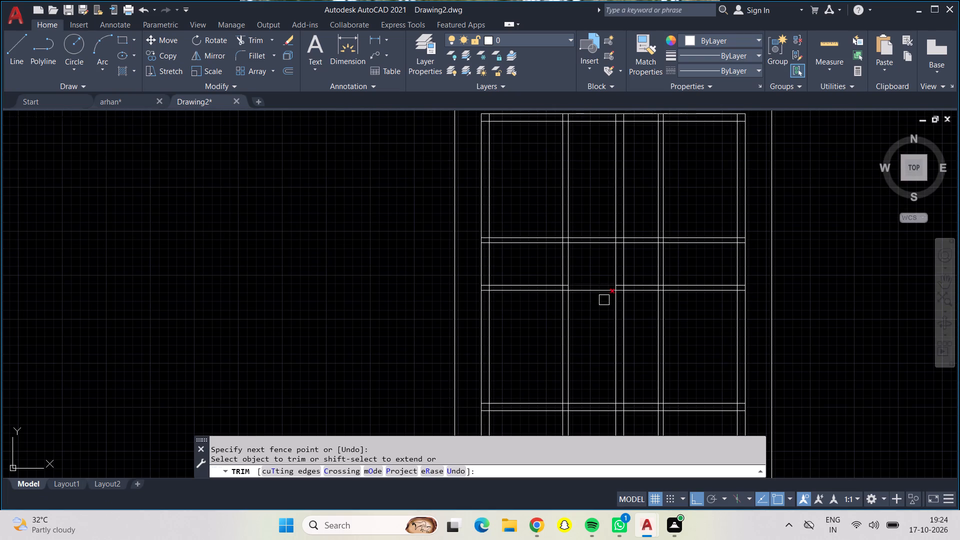
middle_drag(597, 331, 594, 368)
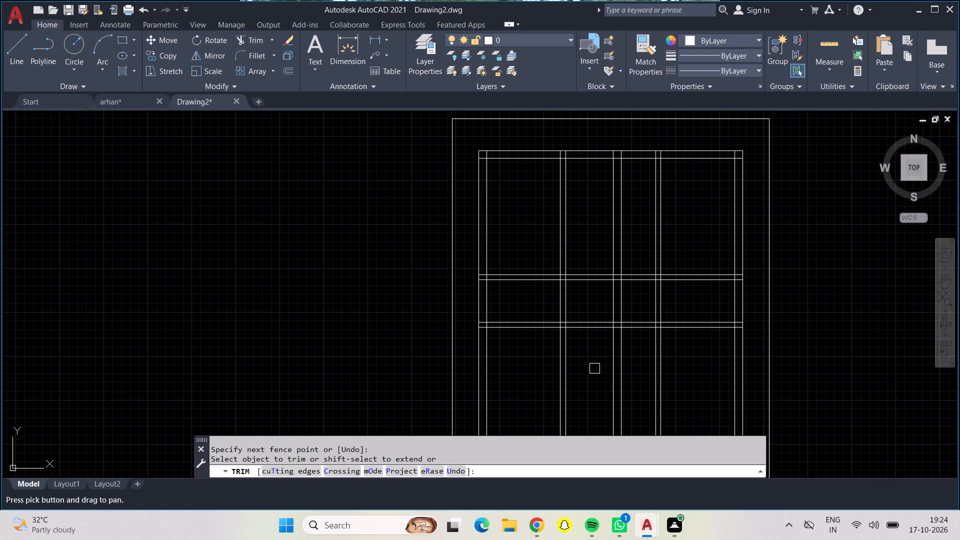
drag(533, 225, 574, 235)
drag(634, 238, 664, 244)
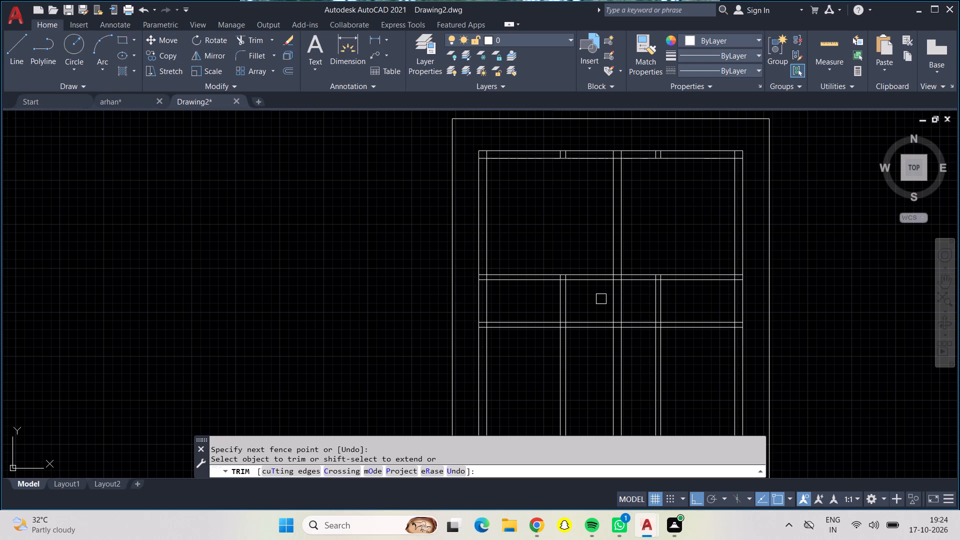
Trim the middle vertical wall between the first and second horizontal inner walls.
drag(601, 299, 621, 304)
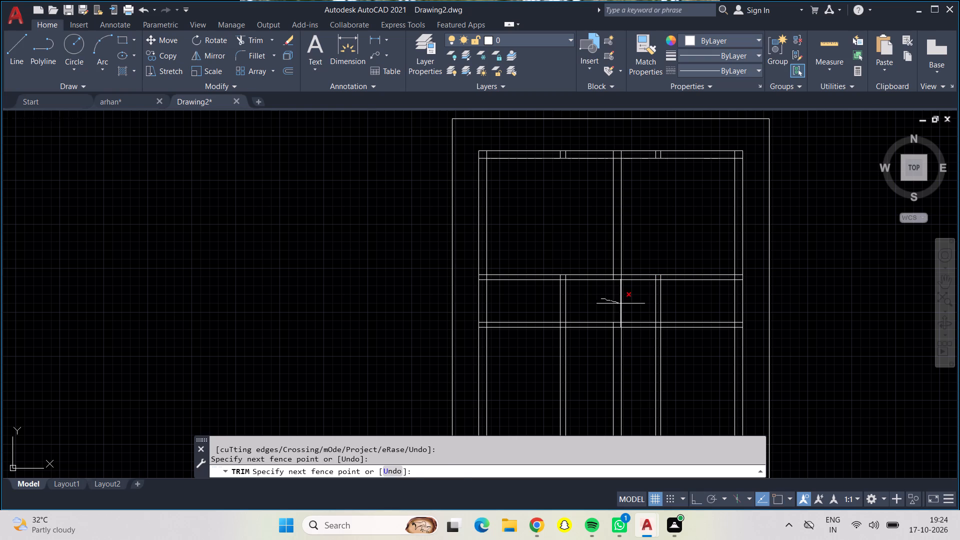
drag(621, 304, 633, 308)
middle_drag(598, 348, 599, 306)
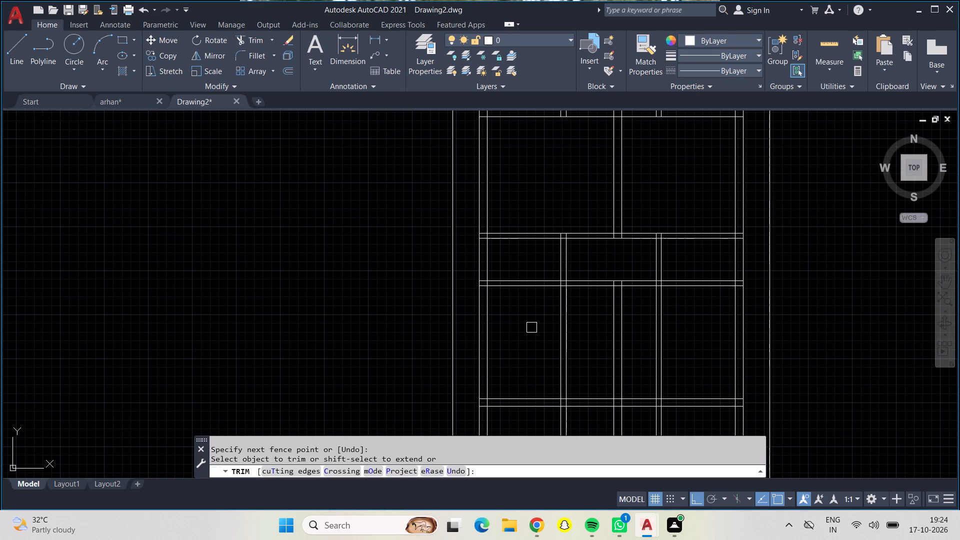
Trim the left, middle and right inner vertical walls between the second and third horizontal inner walls.
drag(531, 327, 592, 341)
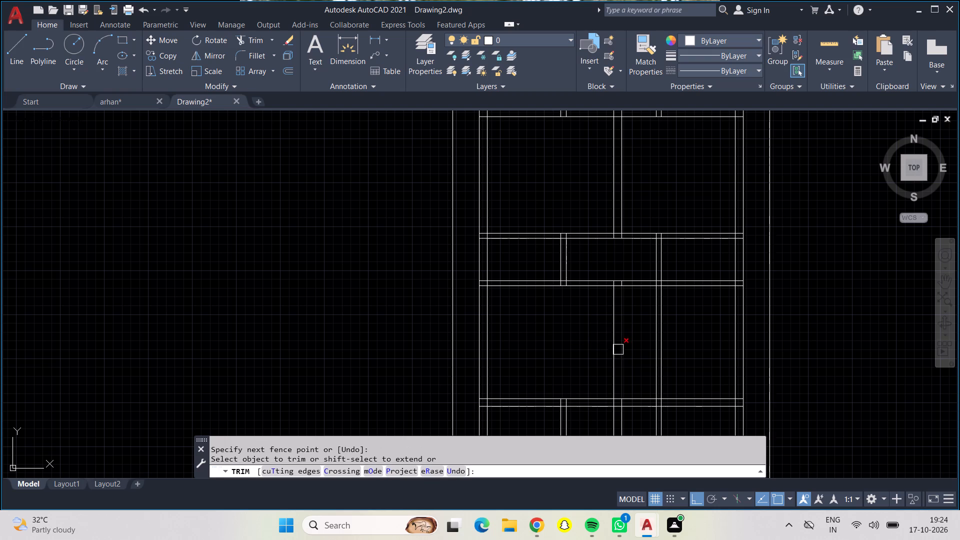
middle_drag(651, 365, 637, 275)
drag(565, 261, 584, 264)
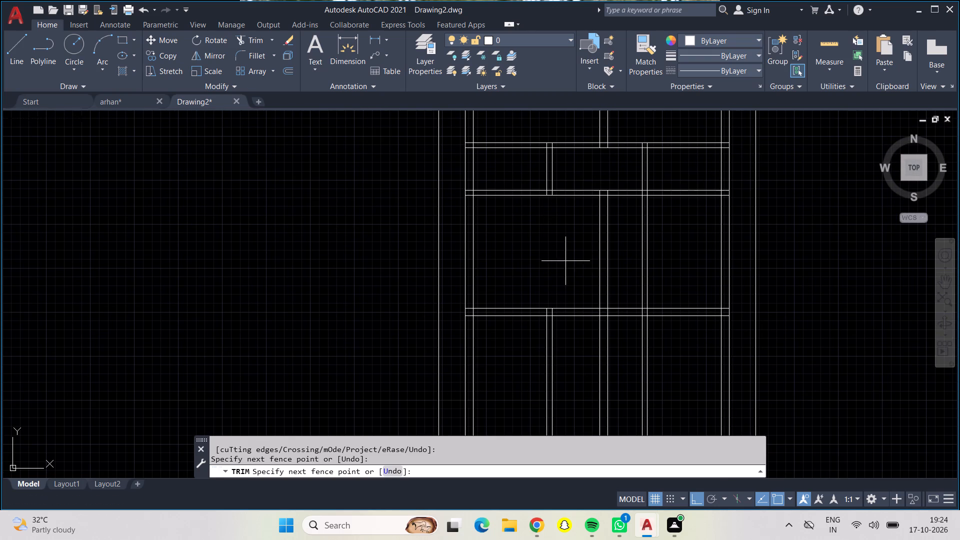
drag(584, 264, 622, 276)
drag(627, 276, 666, 284)
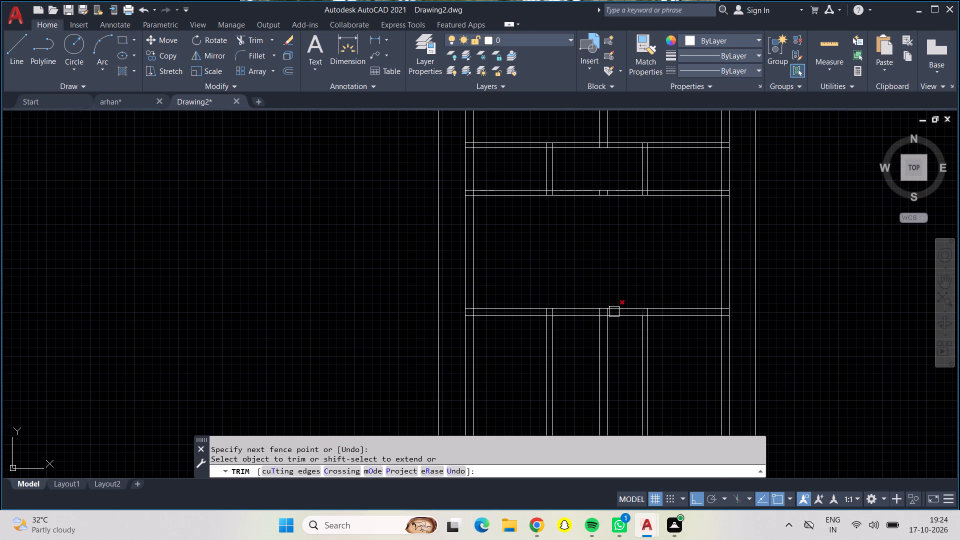
Trim the left inner vertical wall between the third horizontal inner wall and the bottom wall.
middle_drag(576, 372, 579, 277)
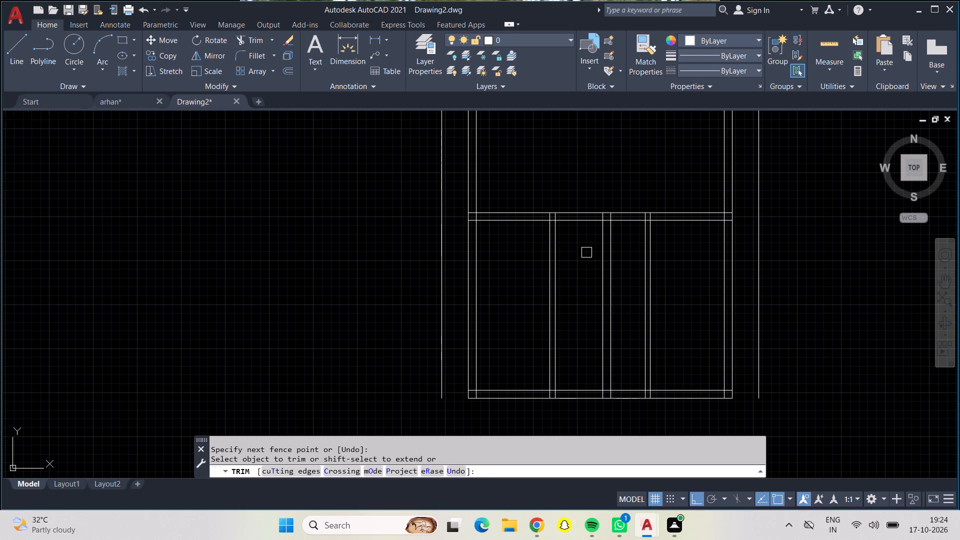
scroll(563, 211, up, 3)
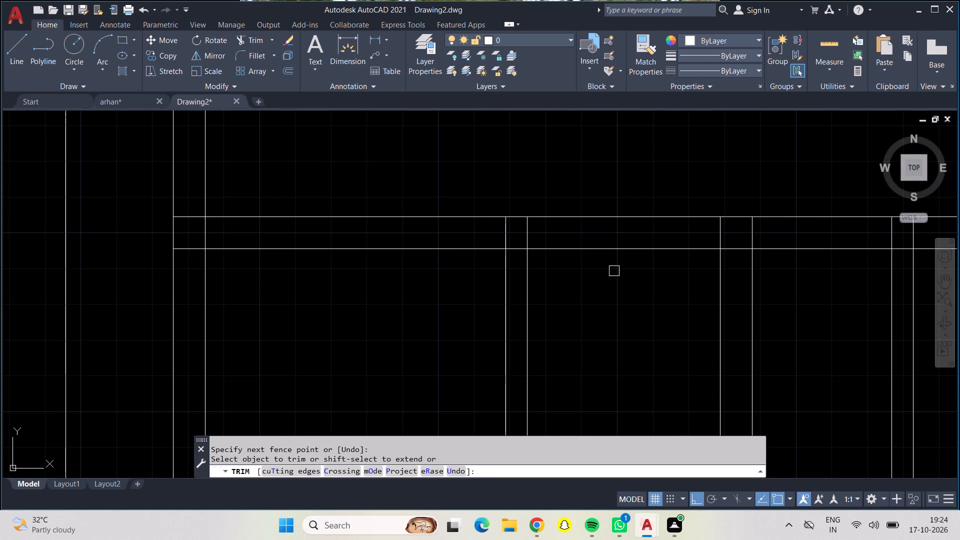
scroll(583, 325, down, 1)
middle_drag(583, 325, 586, 191)
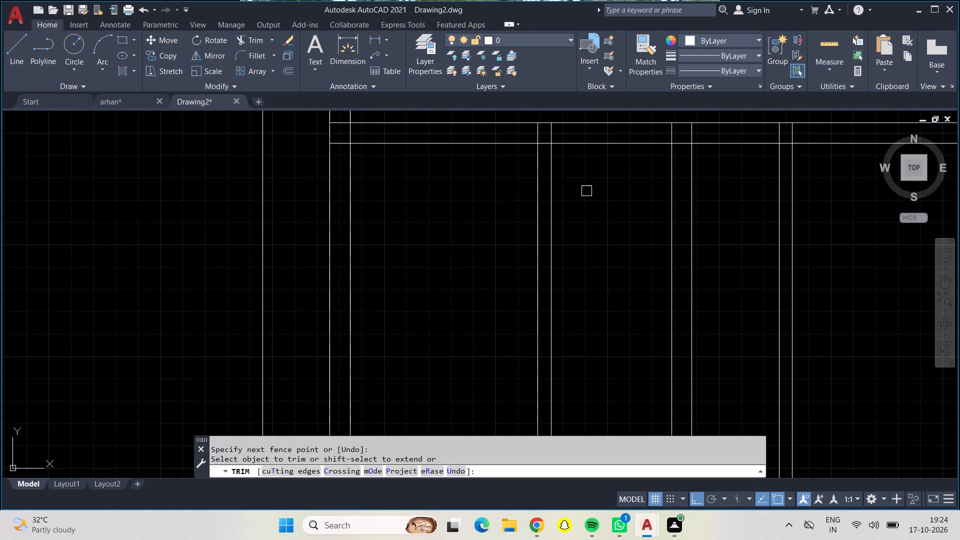
scroll(586, 197, down, 1)
middle_drag(586, 203, 589, 252)
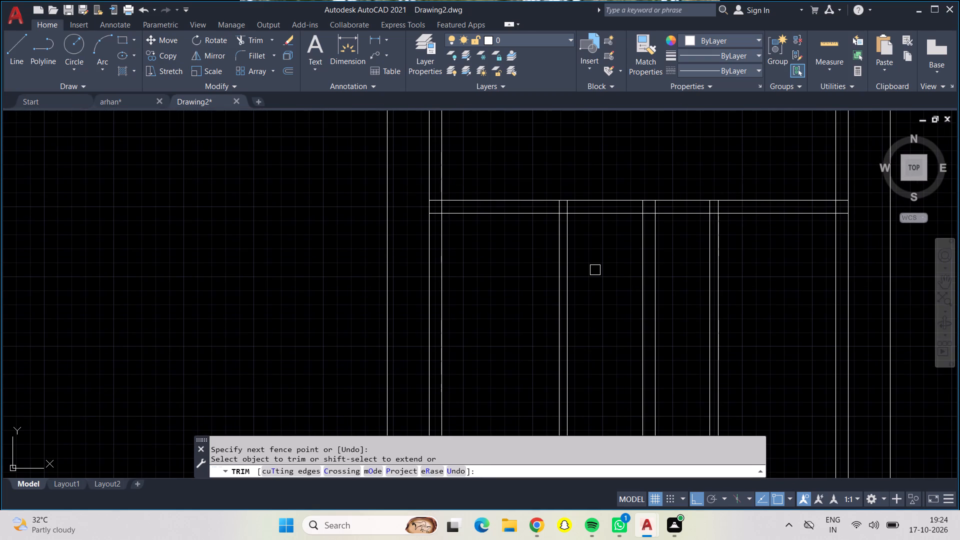
middle_drag(595, 270, 601, 216)
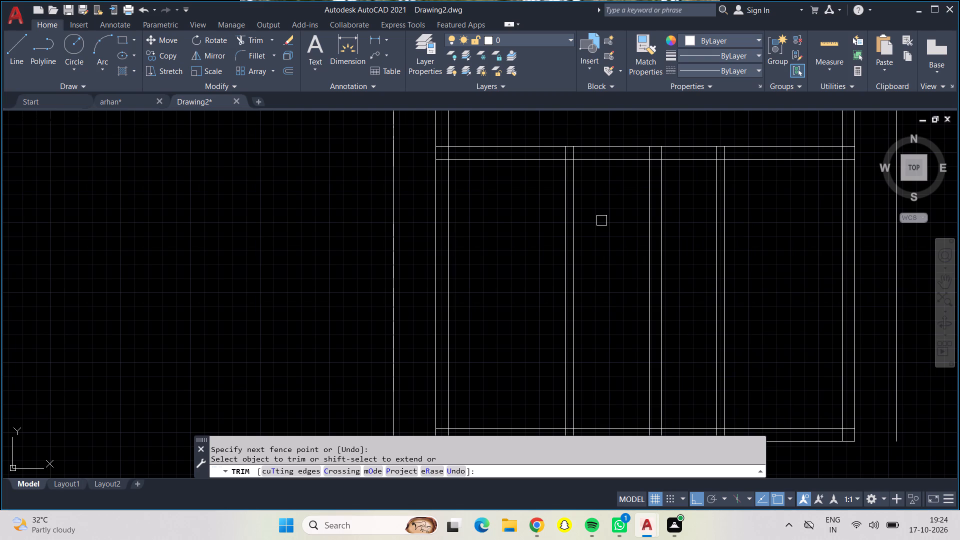
drag(600, 220, 557, 224)
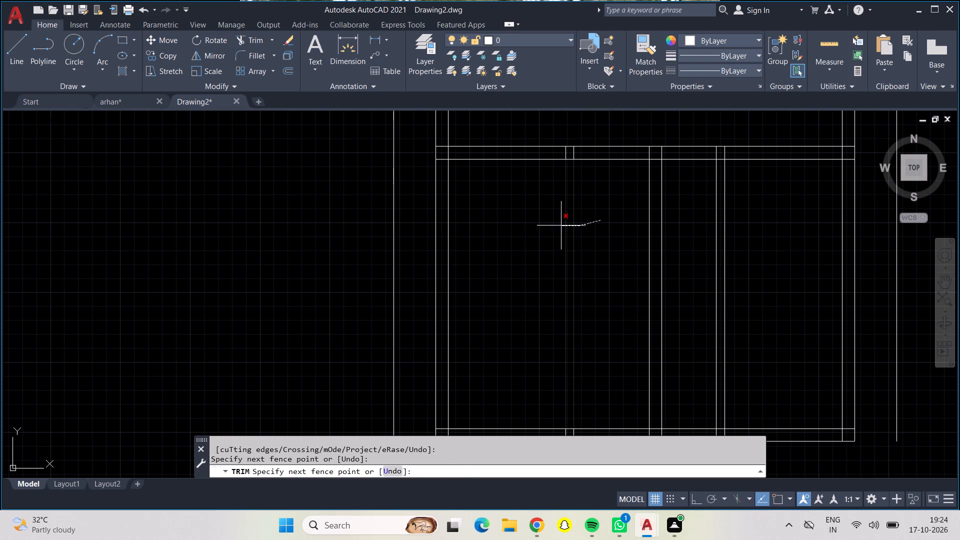
drag(557, 224, 552, 223)
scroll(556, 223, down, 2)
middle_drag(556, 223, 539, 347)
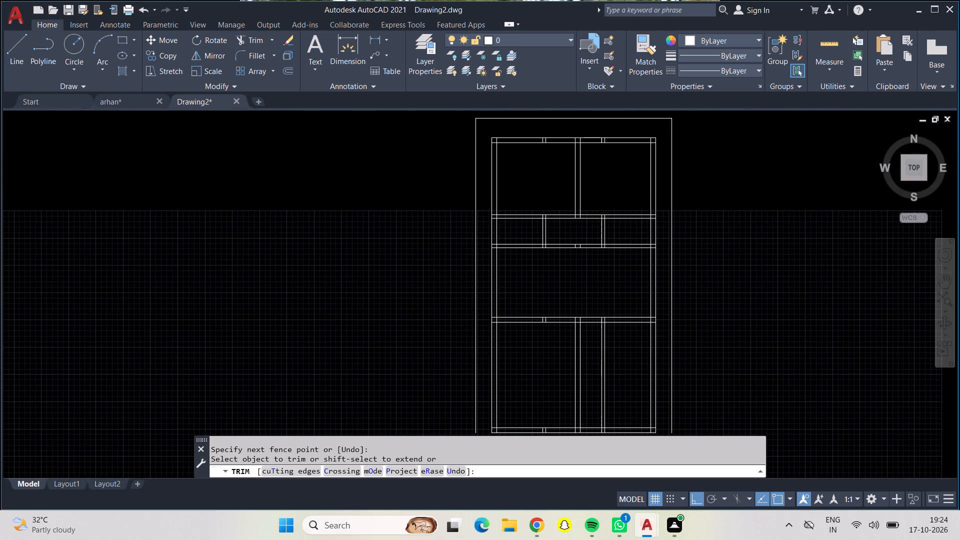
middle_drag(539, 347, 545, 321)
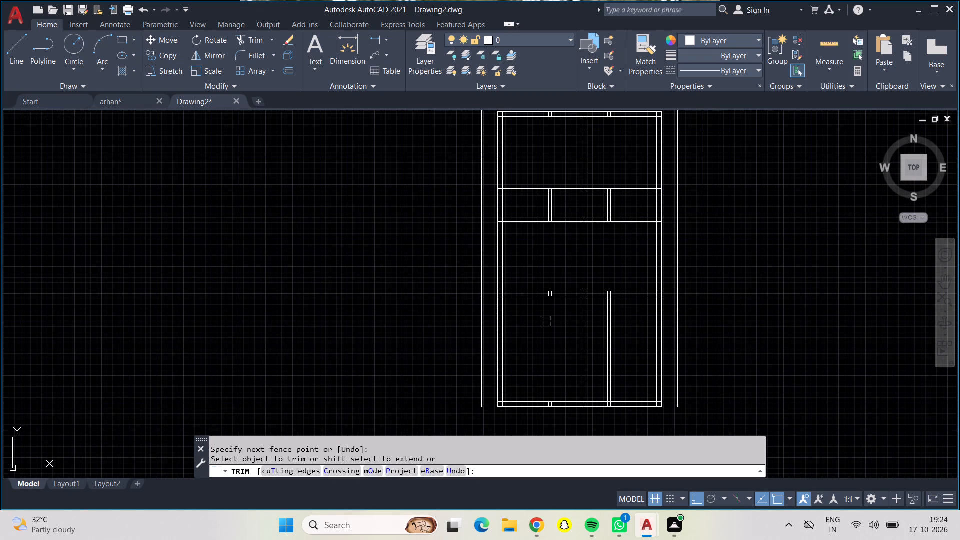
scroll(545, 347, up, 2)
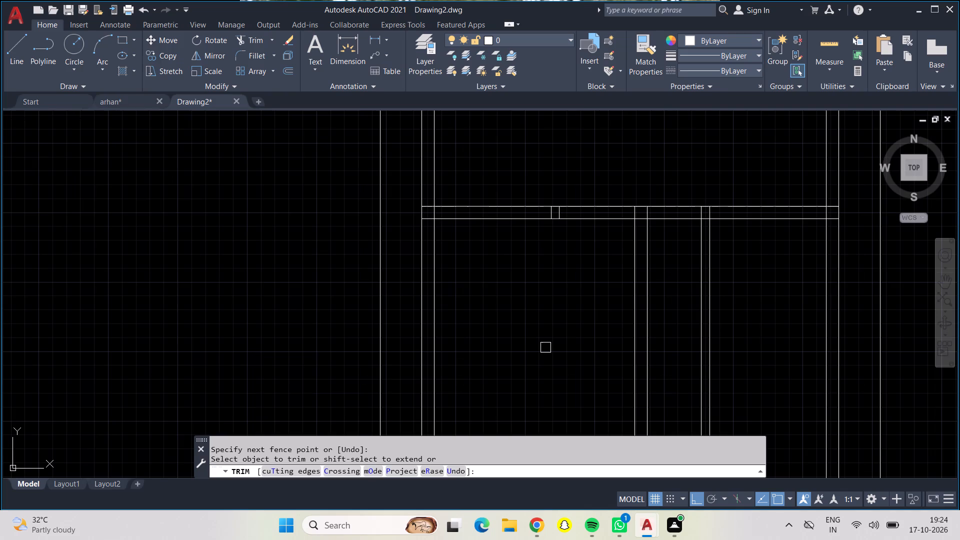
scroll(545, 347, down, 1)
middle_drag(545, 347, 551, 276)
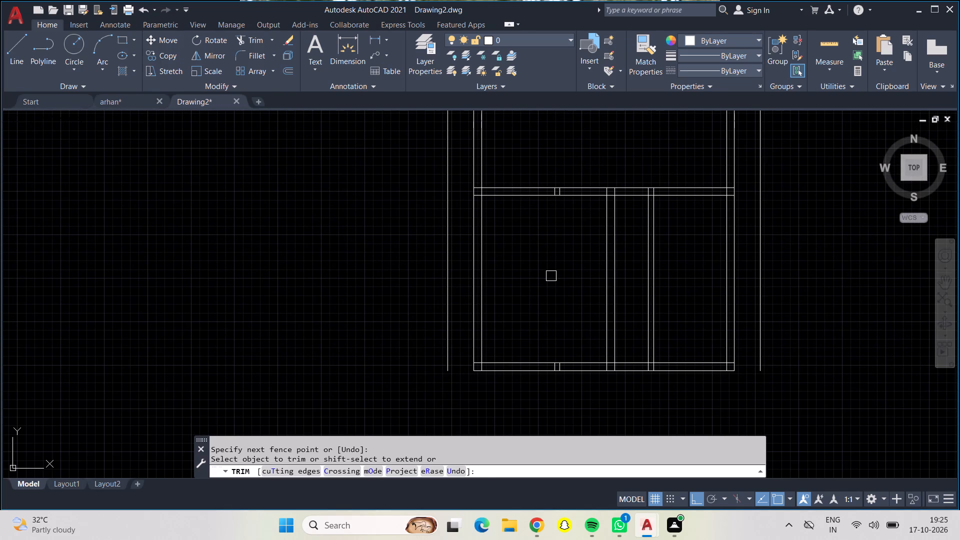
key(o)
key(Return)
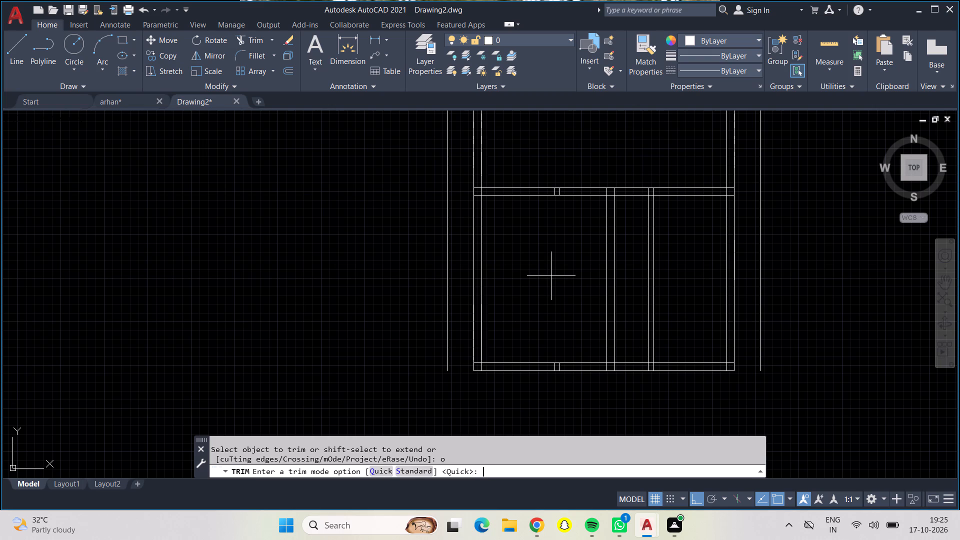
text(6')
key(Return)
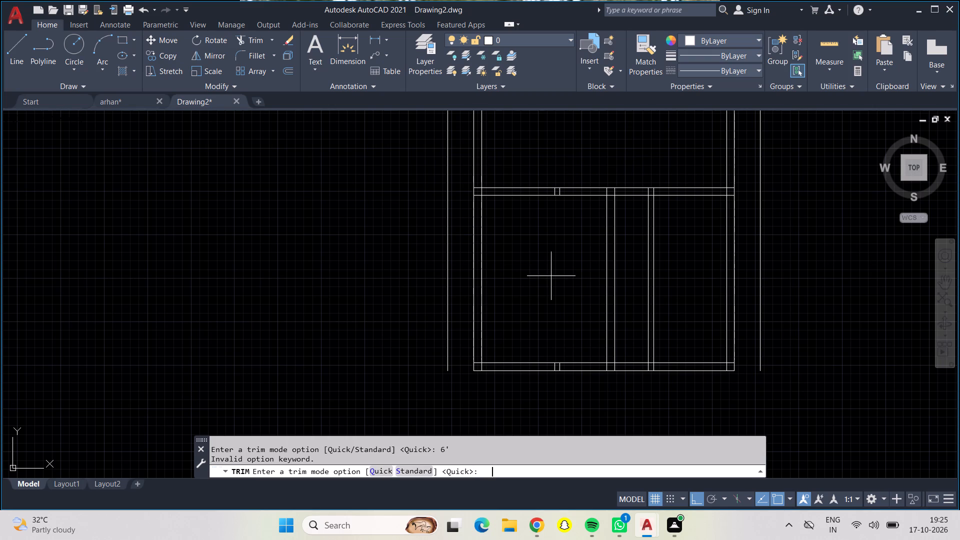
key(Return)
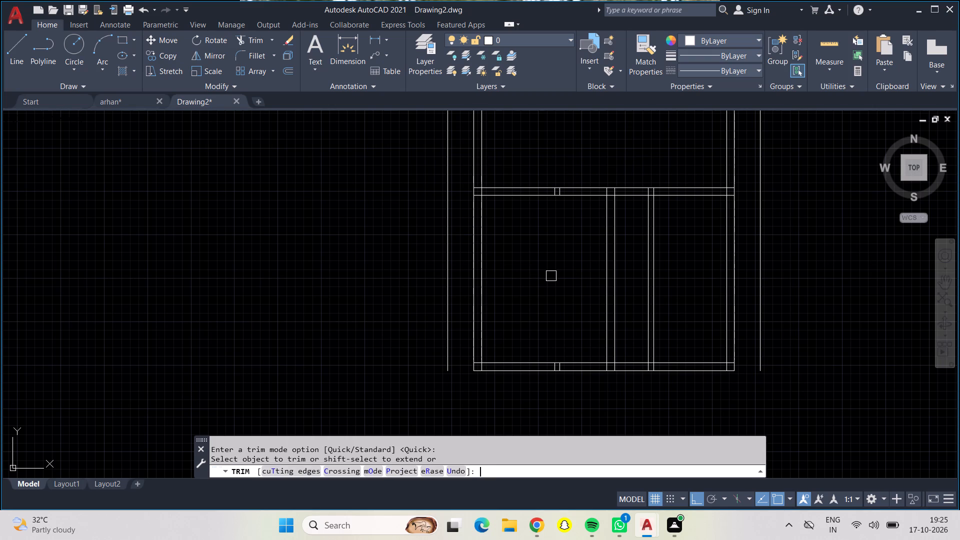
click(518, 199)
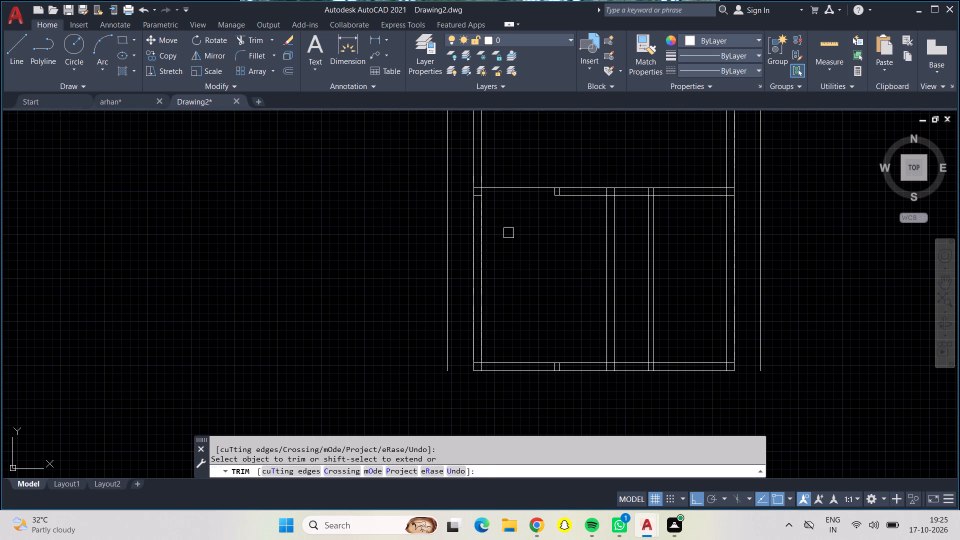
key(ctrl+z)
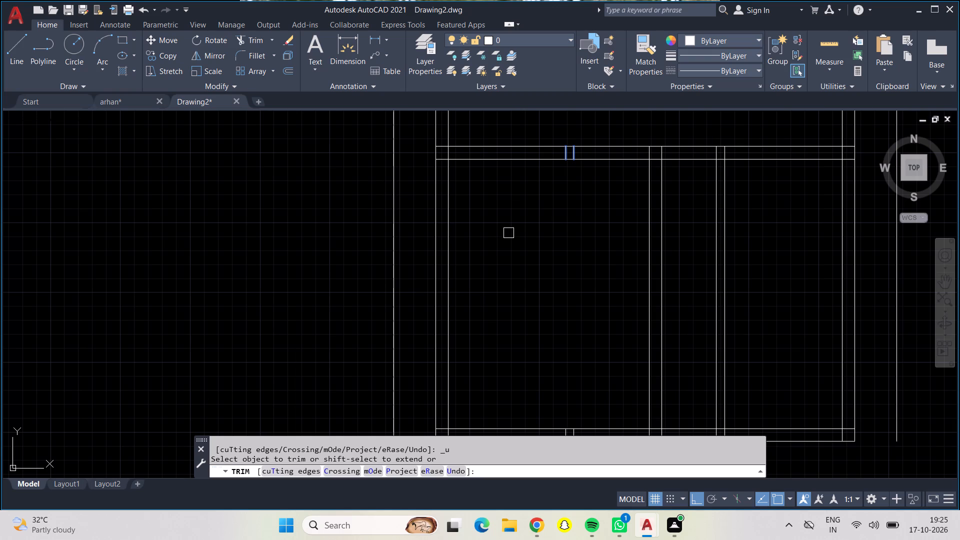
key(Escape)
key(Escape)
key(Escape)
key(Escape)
Offset the lower line of the third horizontal inner wall 6' downward.
key(o)
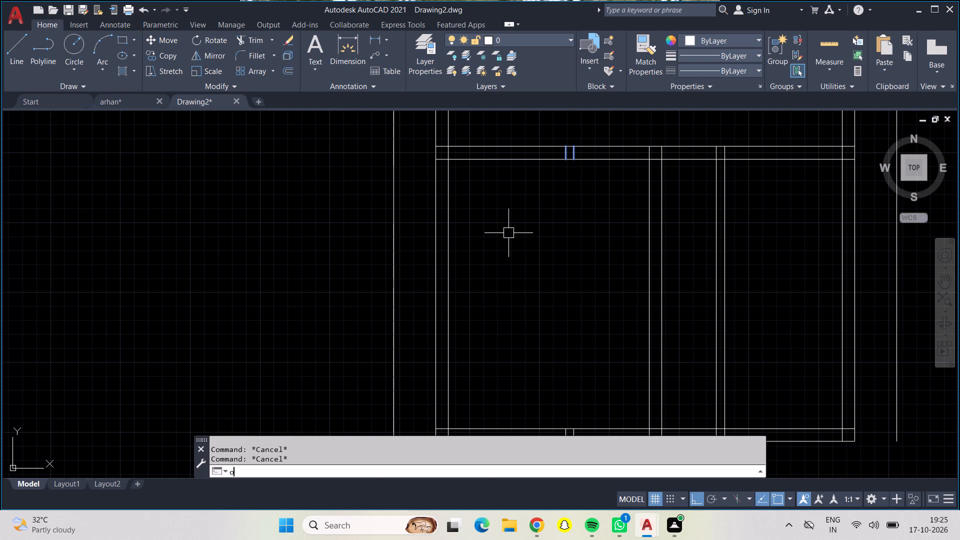
key(Return)
key(6)
key(apostrophe)
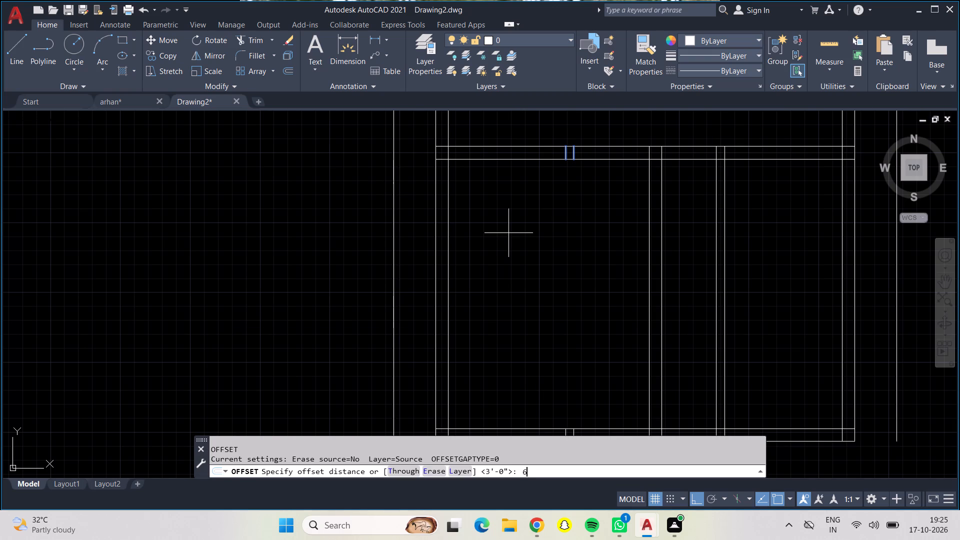
key(Return)
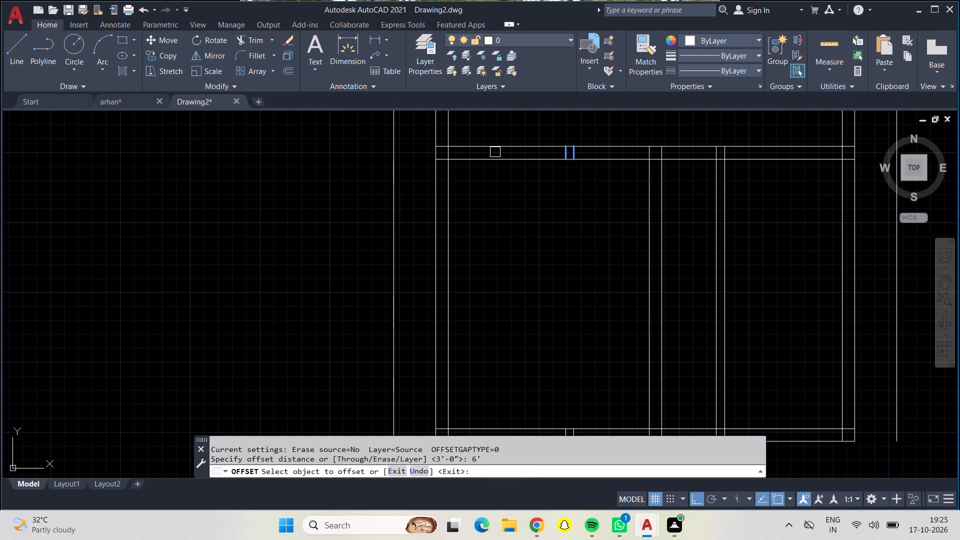
click(490, 159)
click(483, 190)
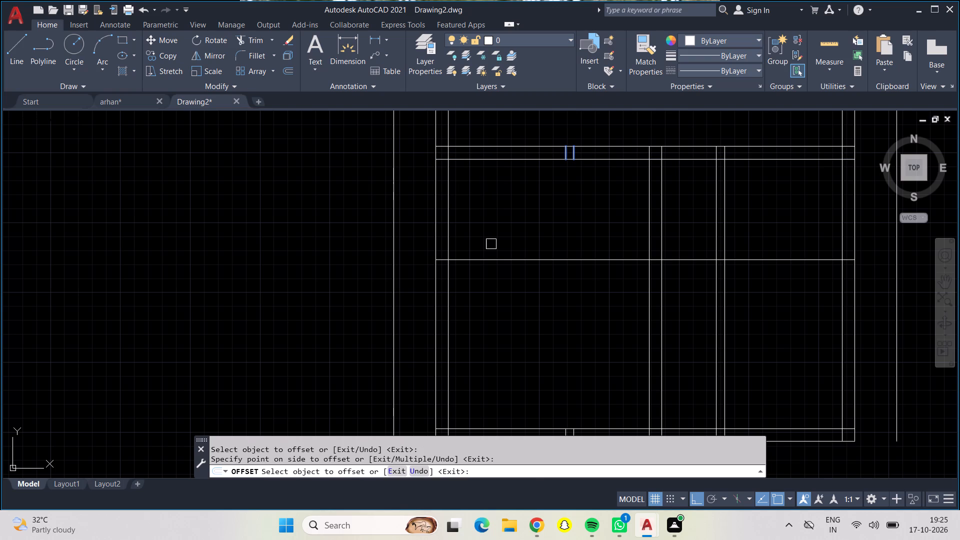
key(Escape)
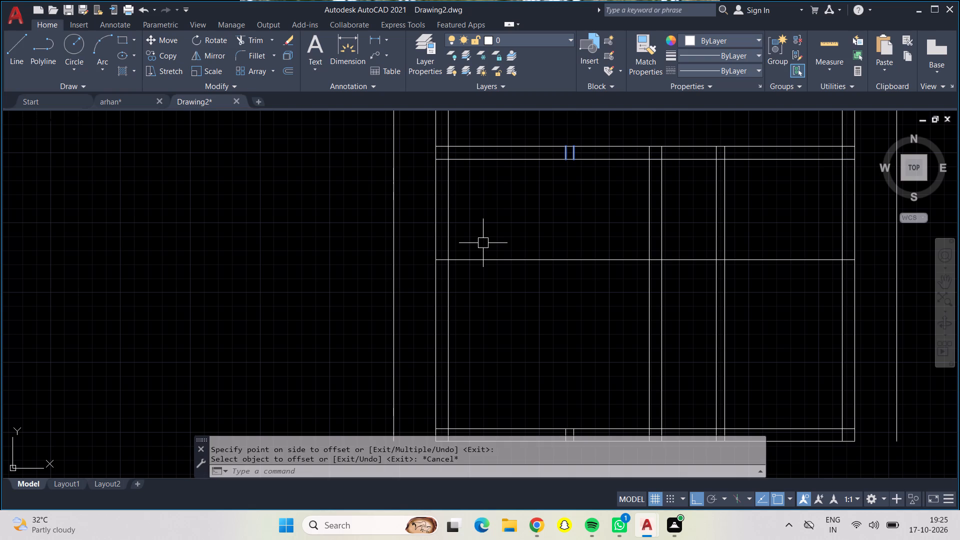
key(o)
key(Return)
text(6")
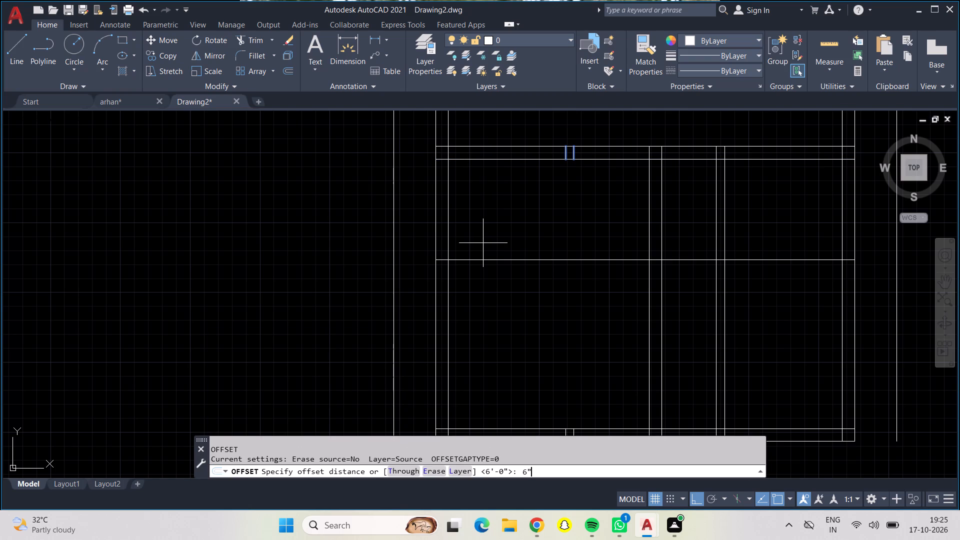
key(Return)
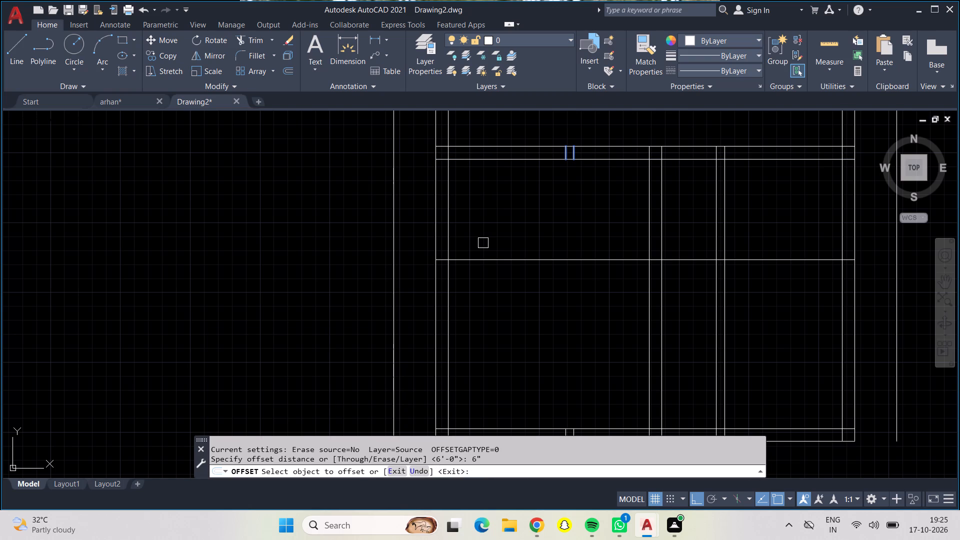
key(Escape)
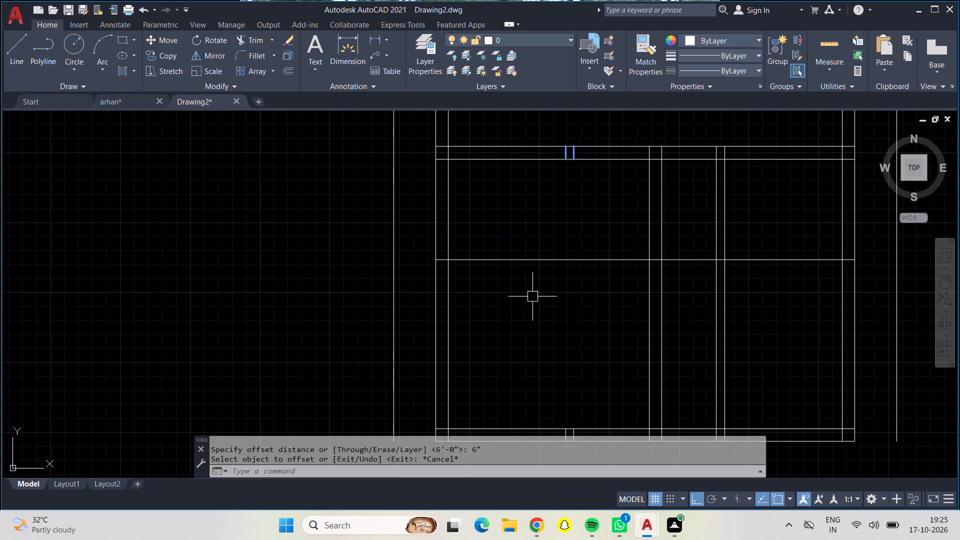
Offset the new horizontal line in the bottom section 9" downward to form a fourth horizontal inner wall.
key(o)
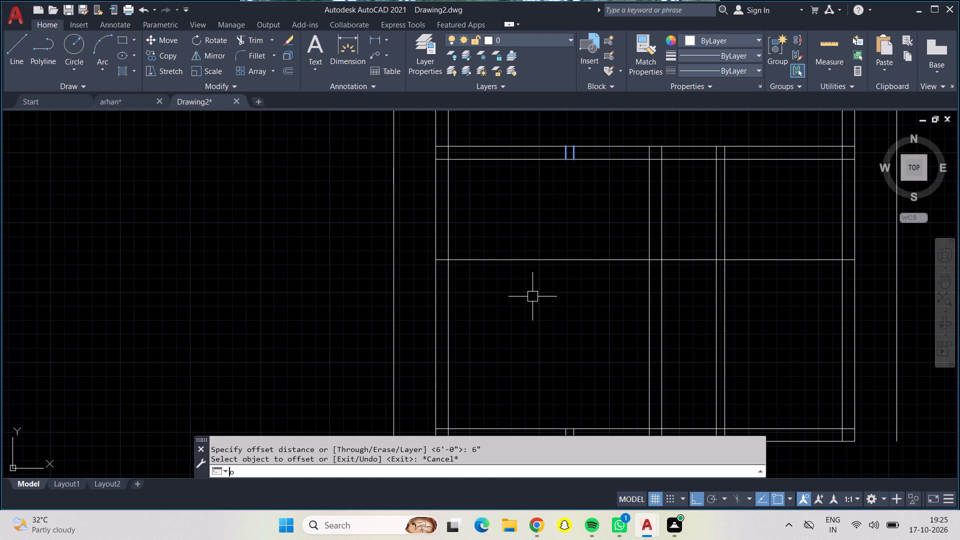
key(Return)
text(9")
key(Return)
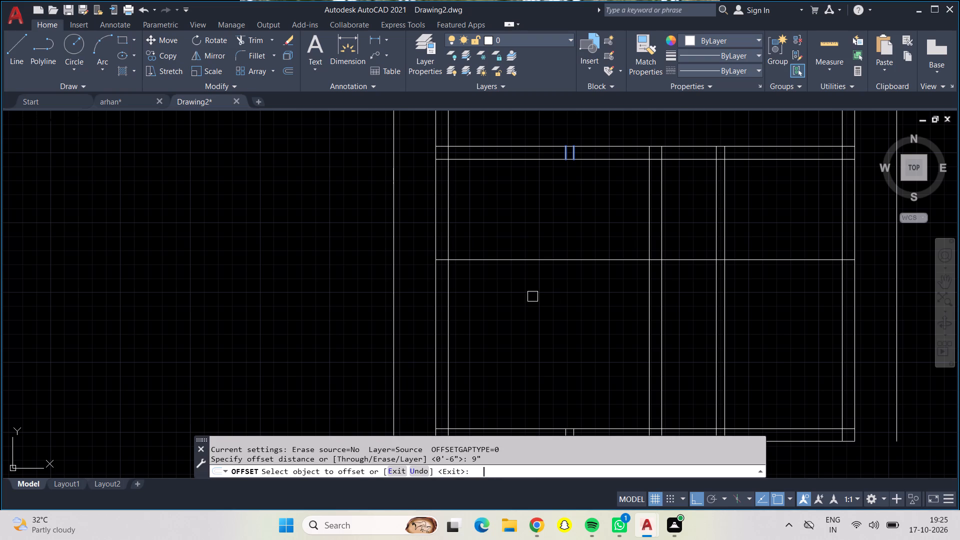
click(547, 259)
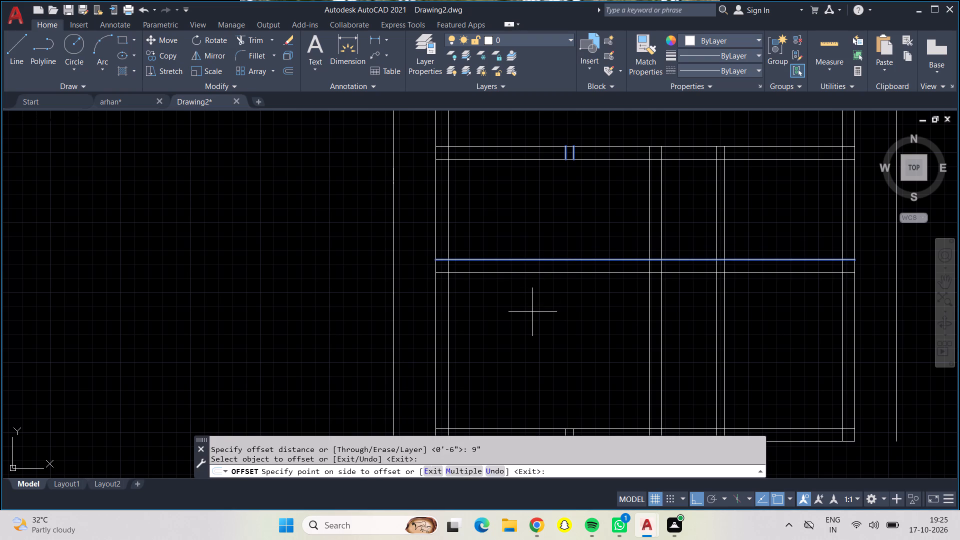
click(532, 312)
Trim the fourth horizontal inner wall's two lines between the middle and right inner vertical walls.
scroll(544, 279, down, 1)
middle_drag(588, 308, 546, 318)
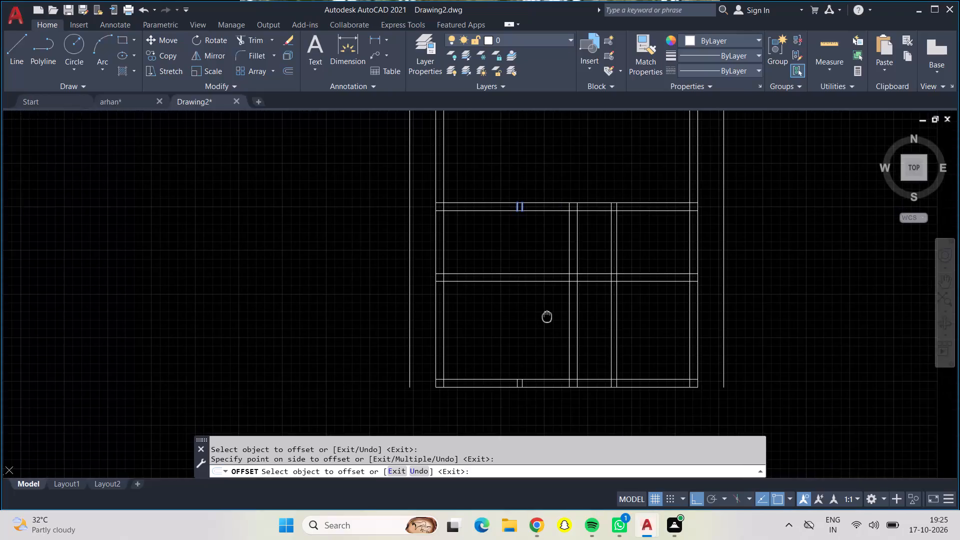
middle_drag(546, 318, 531, 337)
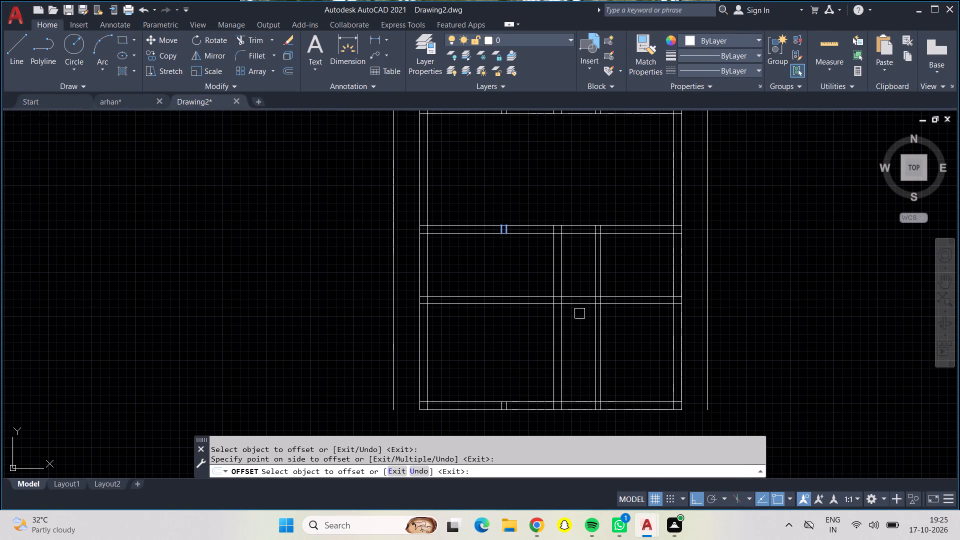
click(247, 33)
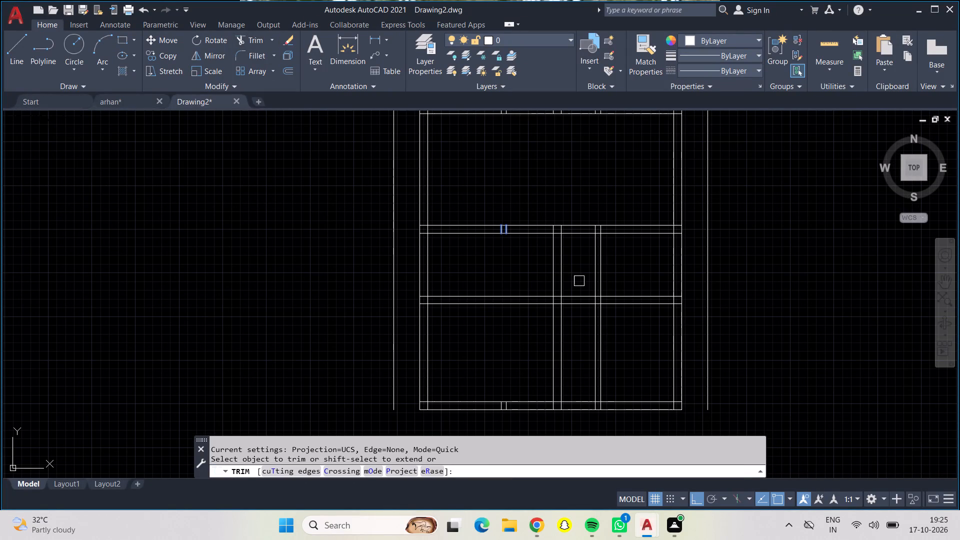
drag(578, 272, 581, 314)
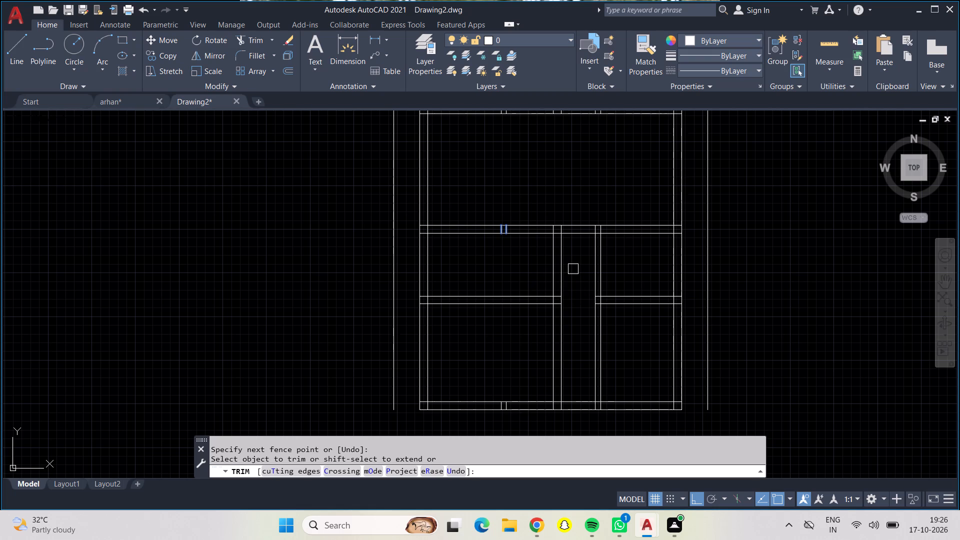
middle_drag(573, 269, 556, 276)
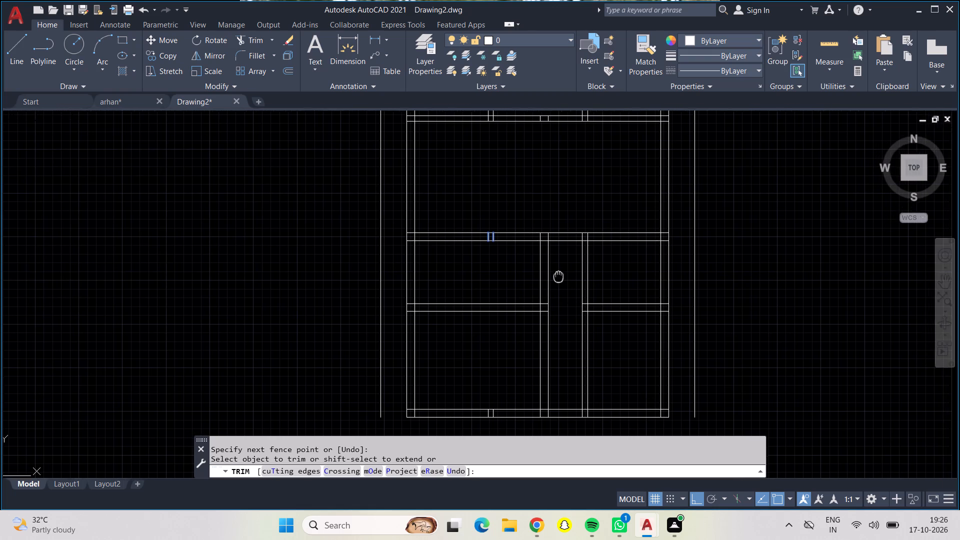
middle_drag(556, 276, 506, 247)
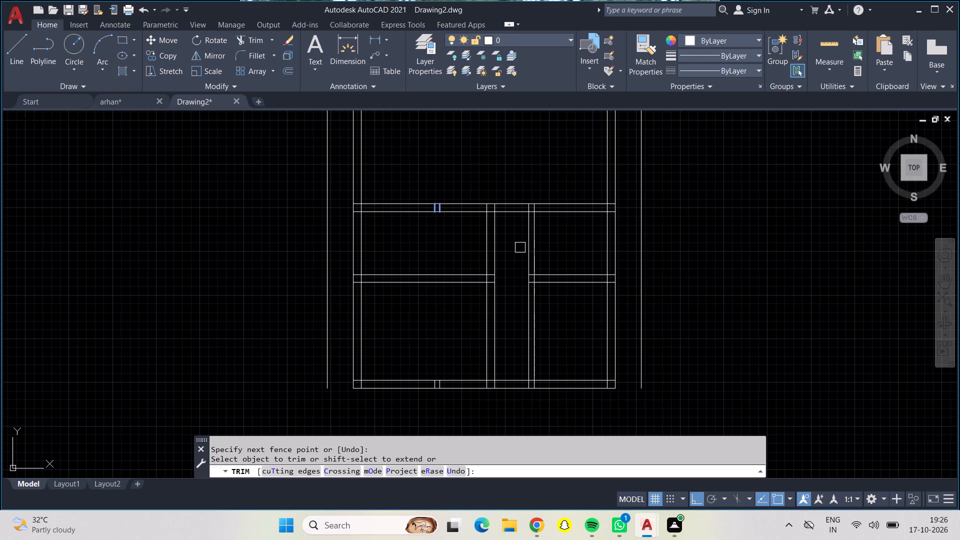
Trim away the right inner vertical wall and the fourth horizontal wall's part east of it, in the section below the third horizontal wall.
drag(520, 247, 544, 247)
drag(544, 247, 556, 285)
drag(550, 292, 517, 308)
triple_click(531, 282)
triple_click(531, 282)
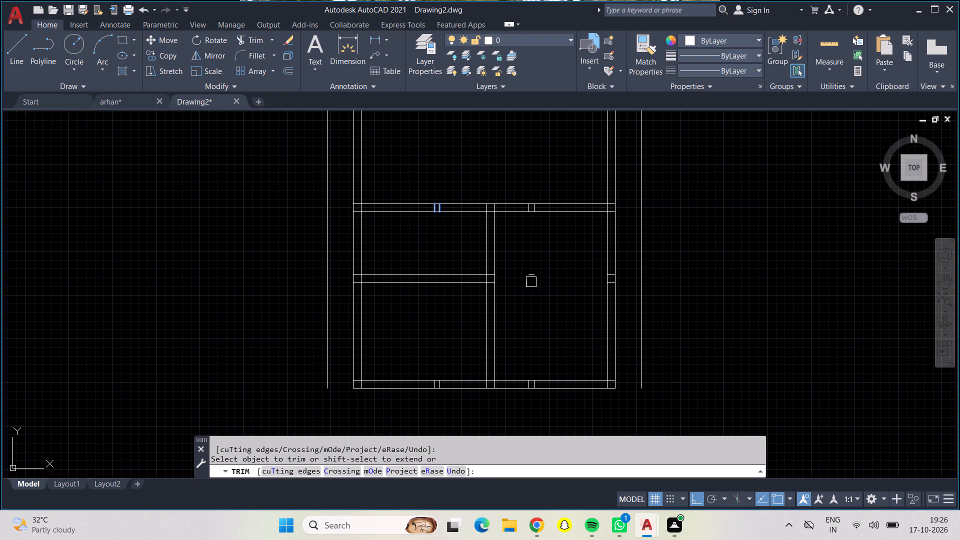
click(532, 277)
Trim the leftover stub lines inside the third horizontal inner wall and open its junction with the middle vertical wall.
scroll(532, 277, down, 1)
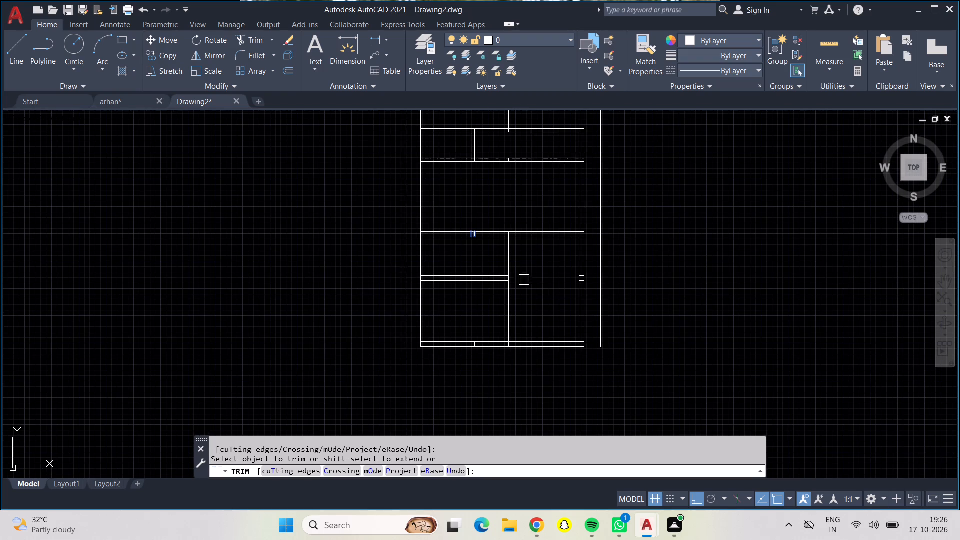
middle_drag(478, 252, 494, 315)
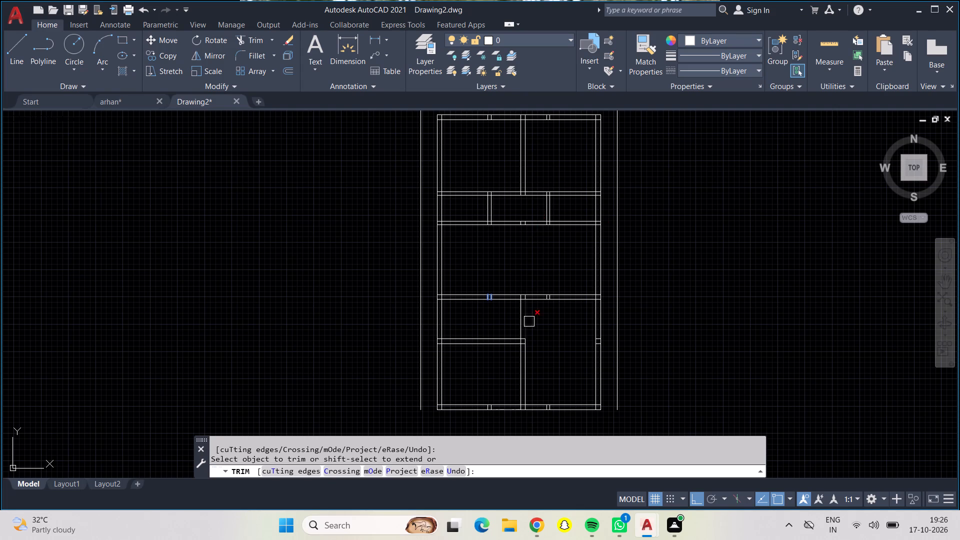
scroll(532, 311, up, 3)
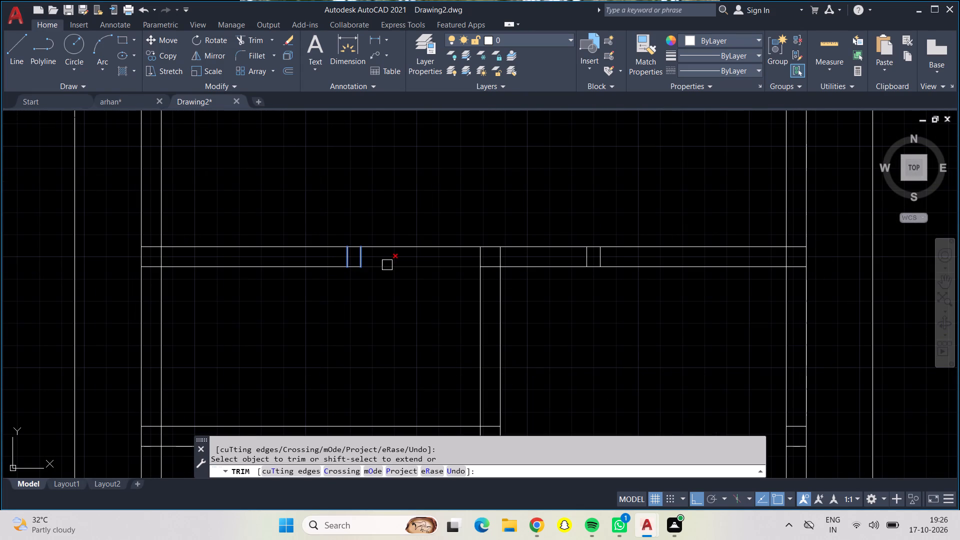
scroll(351, 258, up, 2)
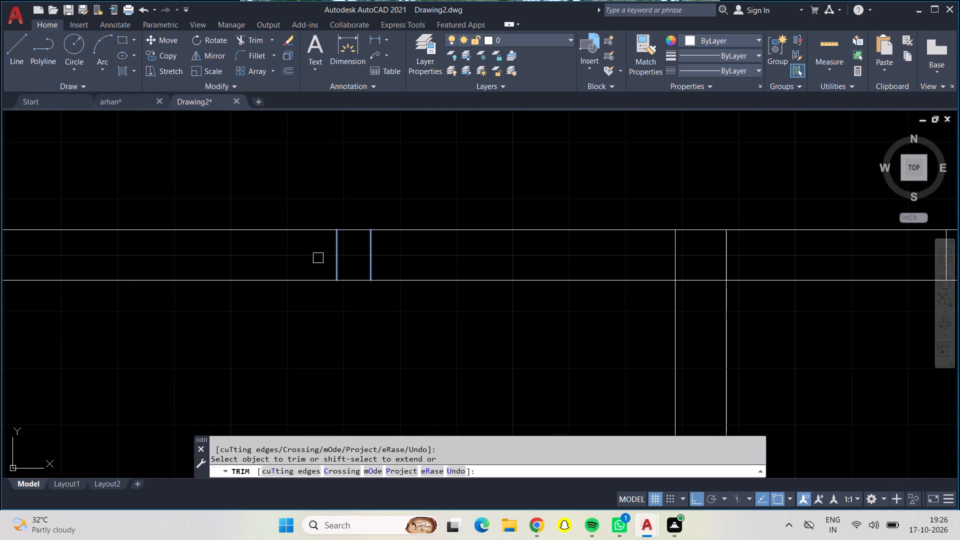
drag(307, 257, 424, 250)
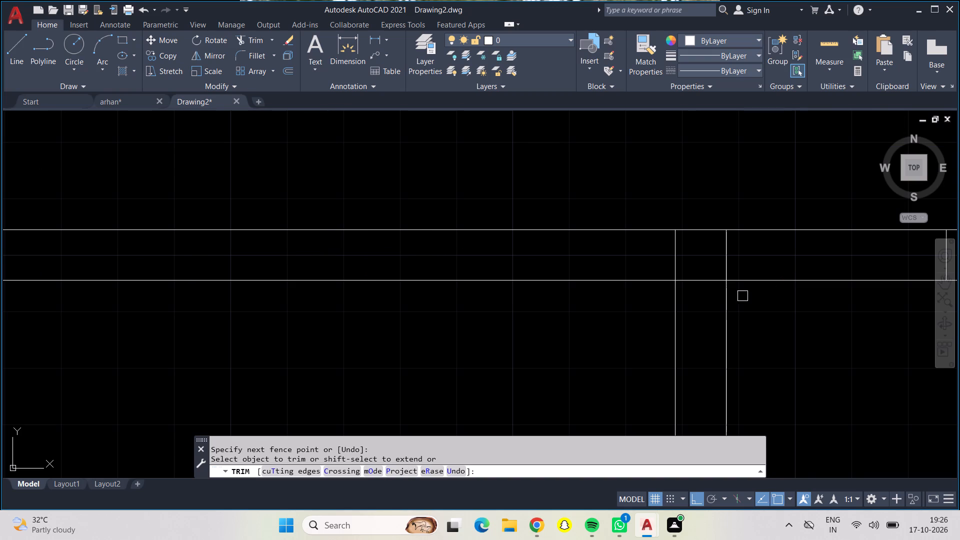
click(700, 280)
click(672, 261)
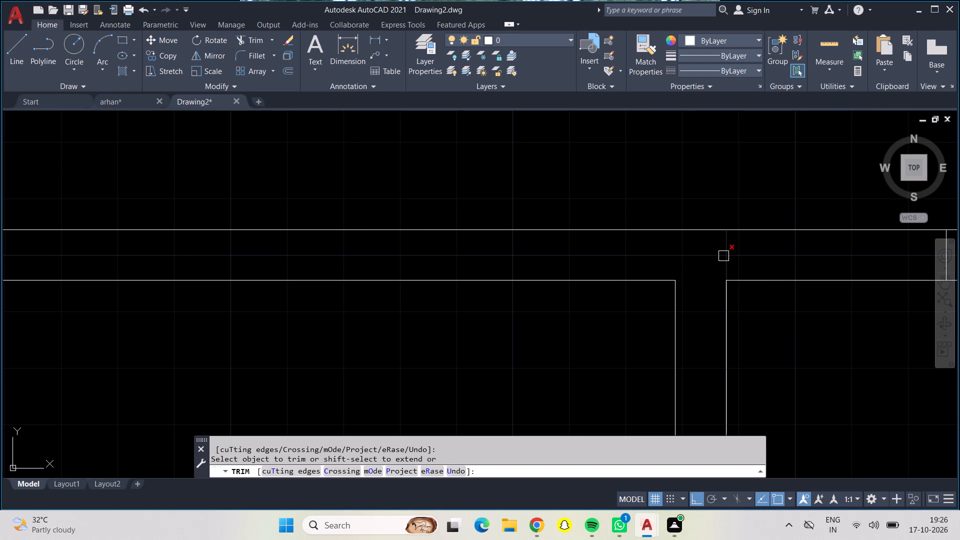
click(726, 256)
scroll(731, 255, down, 3)
middle_drag(813, 313, 780, 319)
middle_click(763, 325)
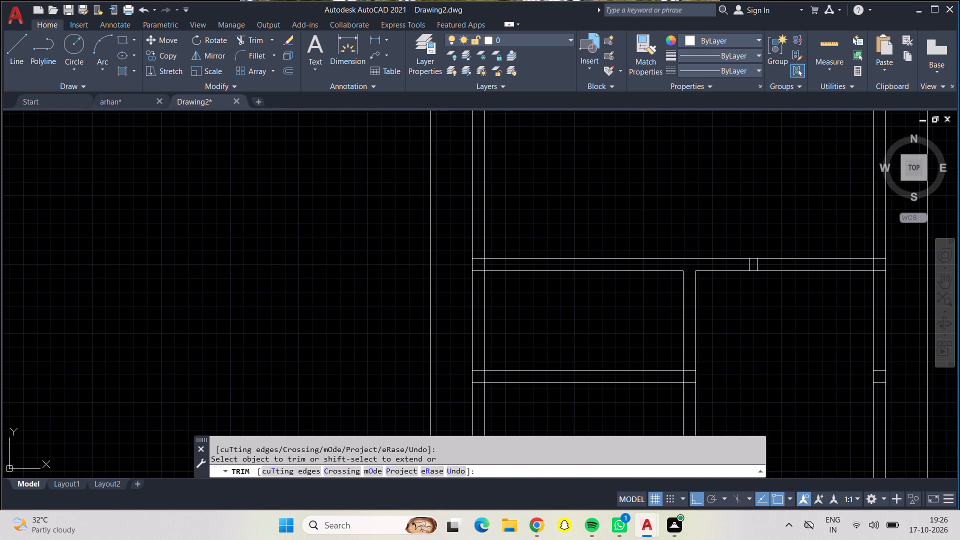
scroll(755, 268, up, 5)
drag(645, 248, 853, 244)
Trim the crossing lines where the third horizontal inner wall meets the right exterior wall.
scroll(837, 246, down, 4)
middle_drag(799, 287, 513, 320)
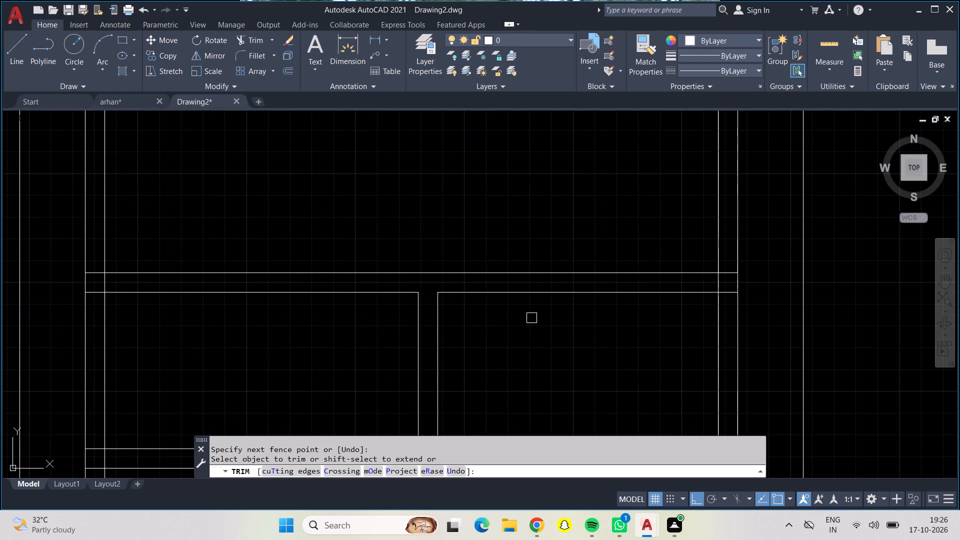
scroll(716, 283, up, 3)
click(716, 282)
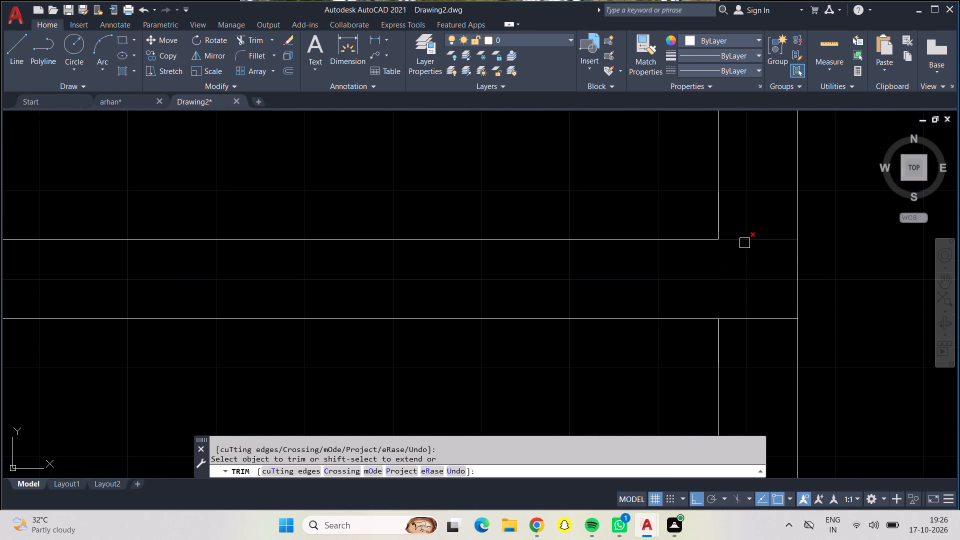
click(744, 243)
click(748, 316)
Trim the crossing lines where the third horizontal inner wall meets the left exterior wall.
scroll(744, 318, down, 4)
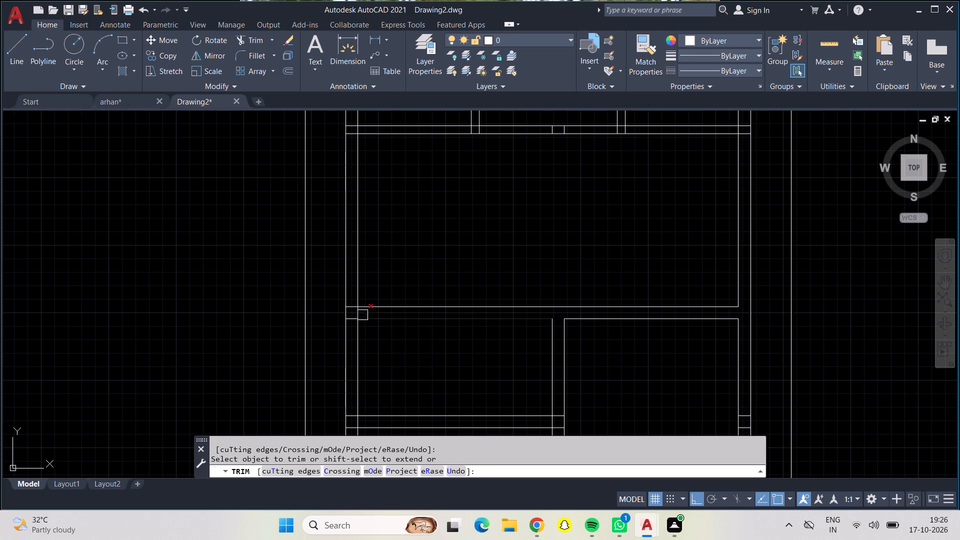
scroll(350, 309, up, 2)
scroll(350, 309, down, 1)
scroll(350, 309, up, 1)
click(350, 309)
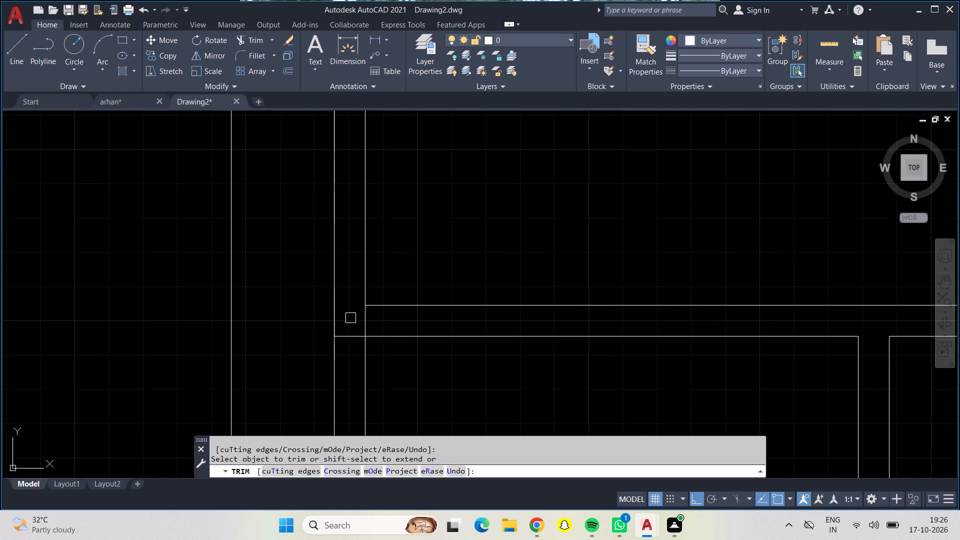
click(351, 336)
click(367, 318)
Trim the overlapping inner wall lines at the top-left corner of the exterior wall.
scroll(370, 315, down, 1)
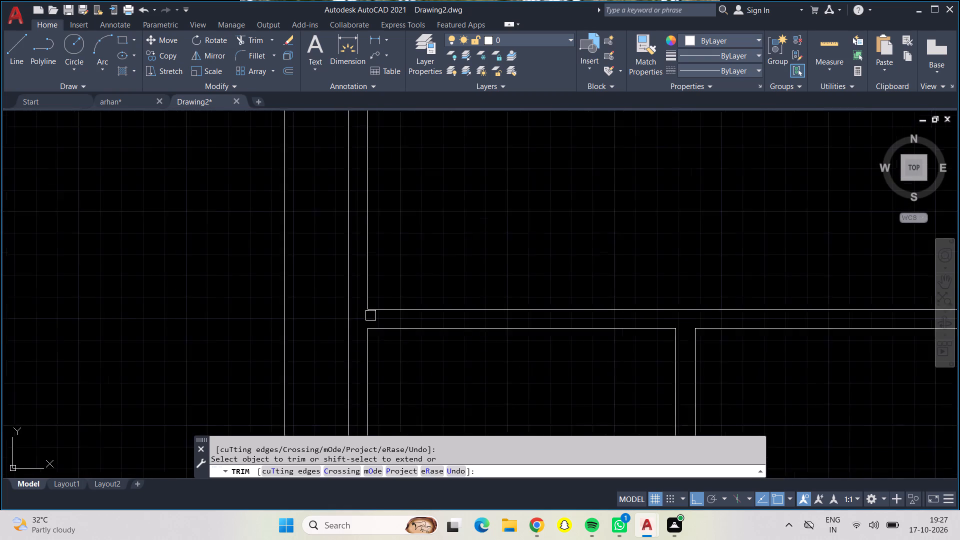
scroll(370, 315, down, 1)
middle_drag(429, 280, 464, 441)
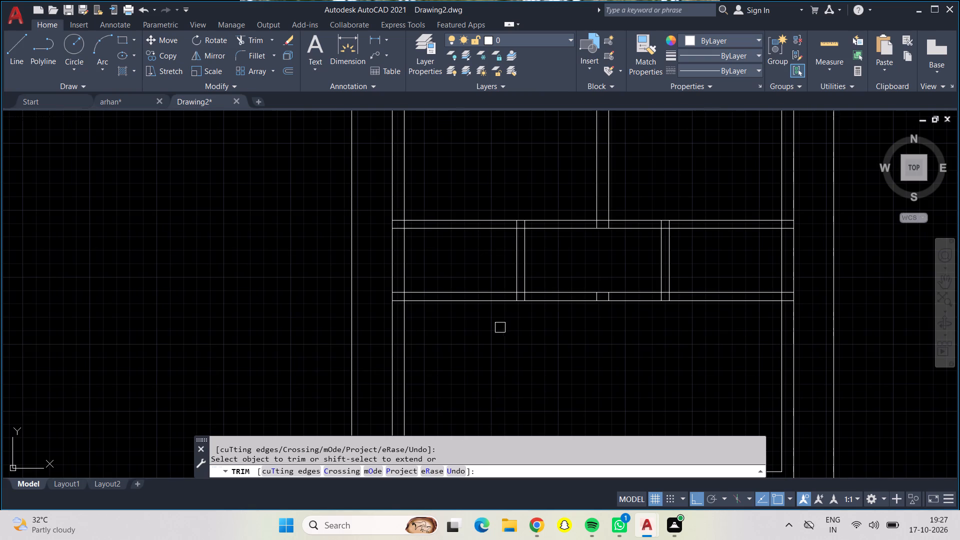
middle_drag(501, 328, 535, 494)
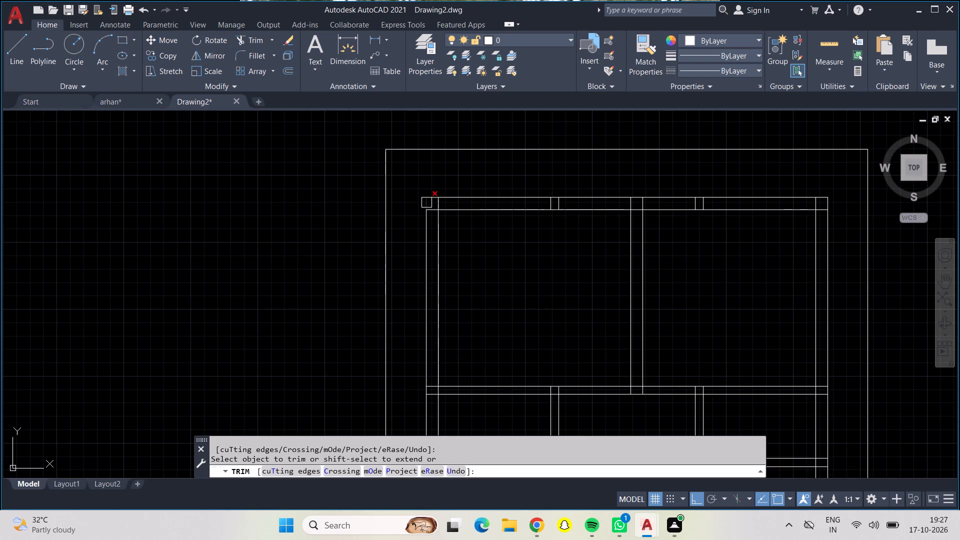
scroll(439, 199, up, 4)
drag(439, 198, 379, 278)
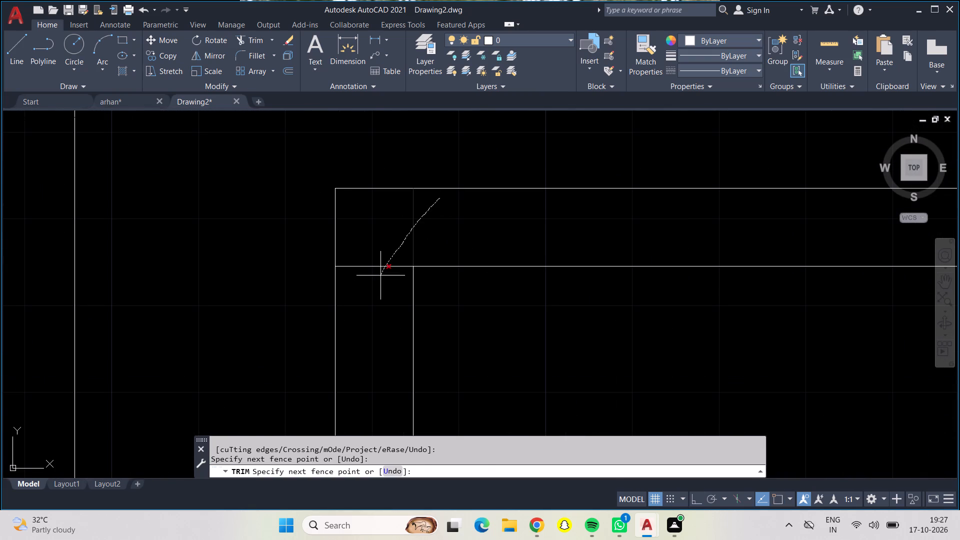
drag(379, 278, 379, 278)
Trim the stub lines inside the top exterior wall and open its junction with the middle vertical wall.
scroll(392, 288, down, 2)
middle_drag(618, 382, 545, 368)
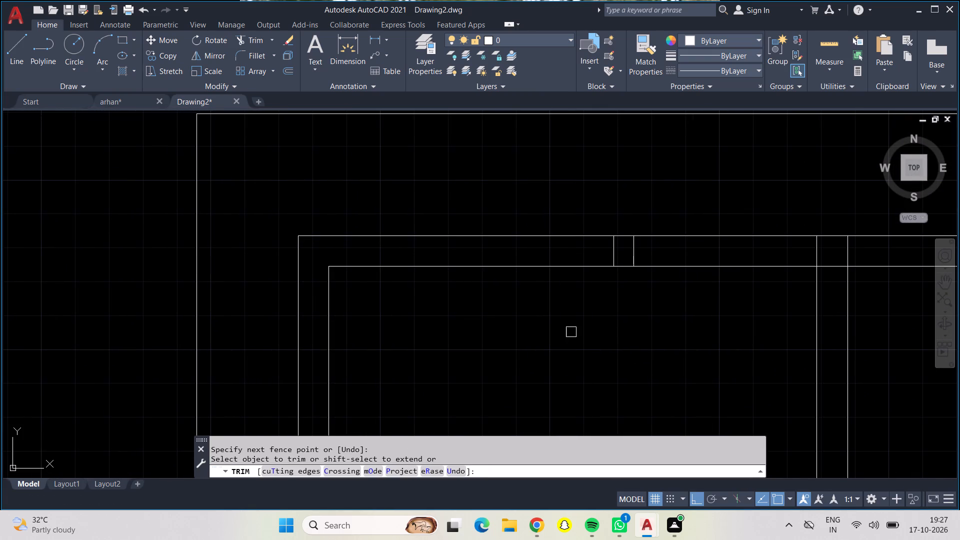
scroll(614, 249, up, 2)
drag(595, 254, 693, 255)
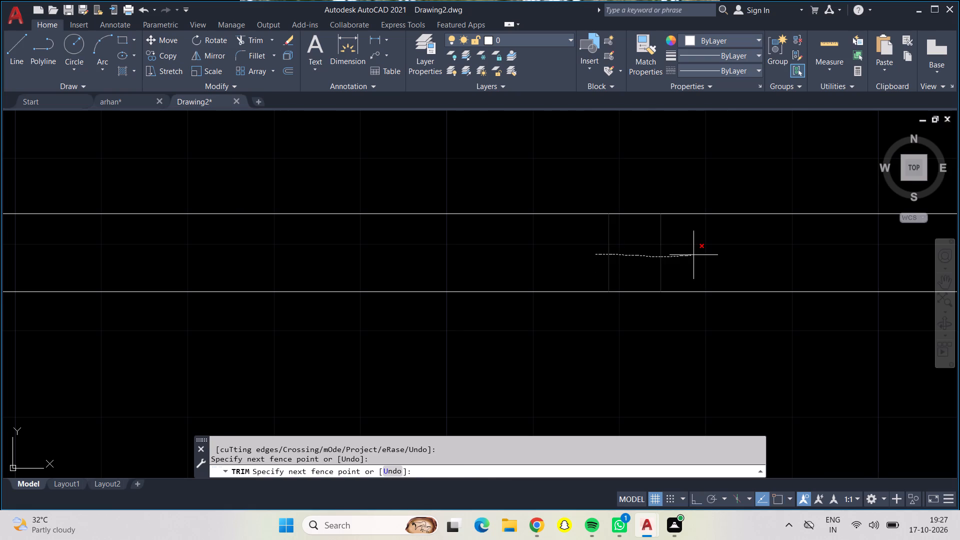
drag(693, 255, 694, 255)
scroll(700, 259, down, 1)
scroll(698, 263, up, 1)
scroll(695, 267, down, 1)
middle_drag(731, 337, 189, 322)
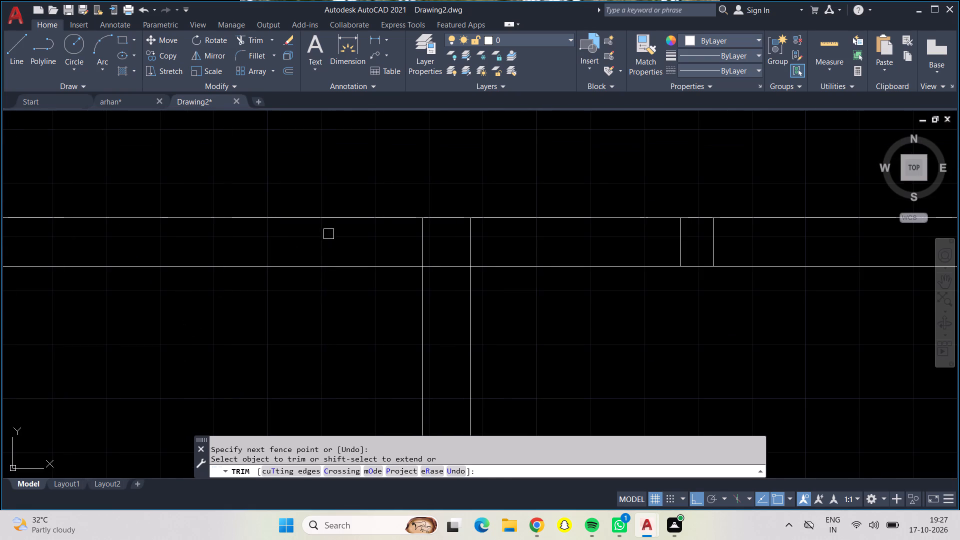
drag(374, 236, 458, 260)
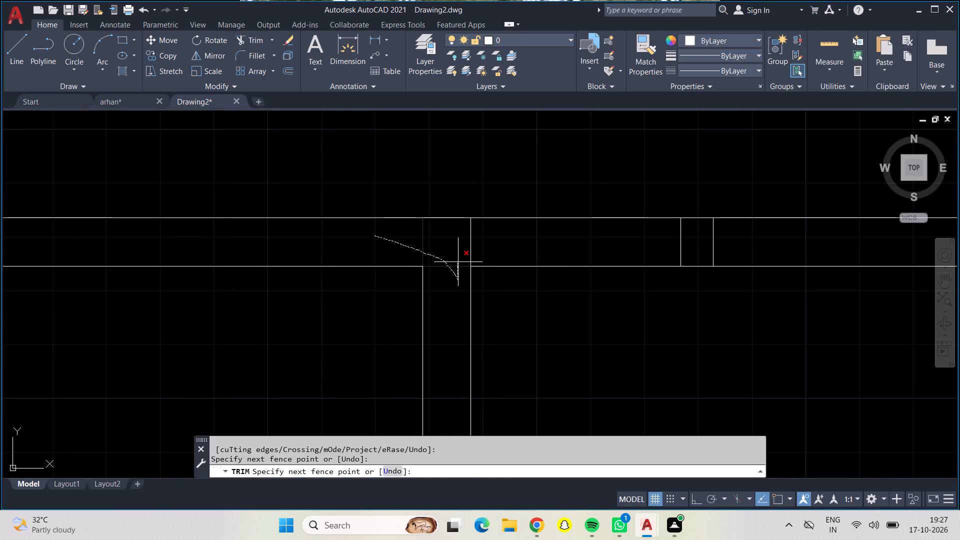
drag(458, 260, 471, 251)
drag(650, 237, 658, 237)
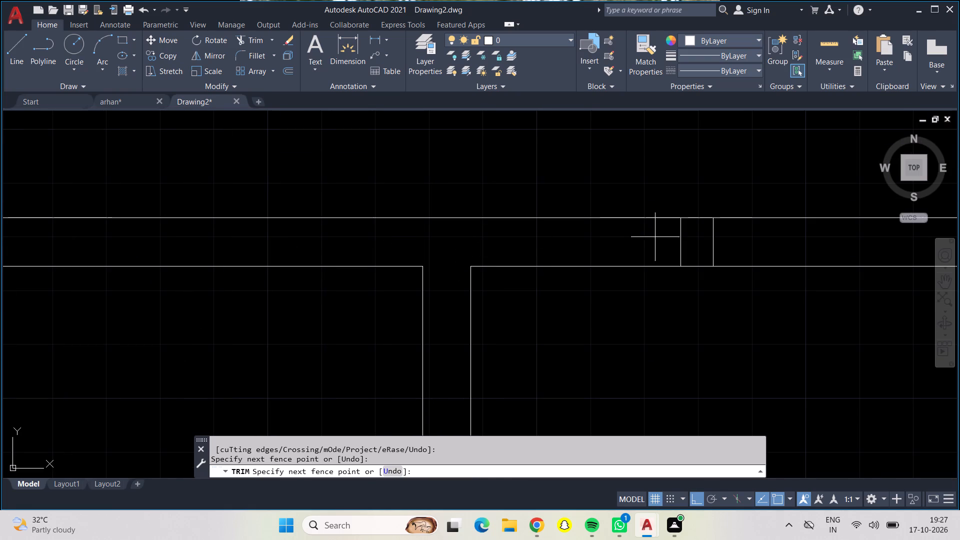
drag(658, 237, 714, 239)
Trim the overlapping inner wall lines at the top-right corner of the exterior wall.
scroll(724, 256, down, 2)
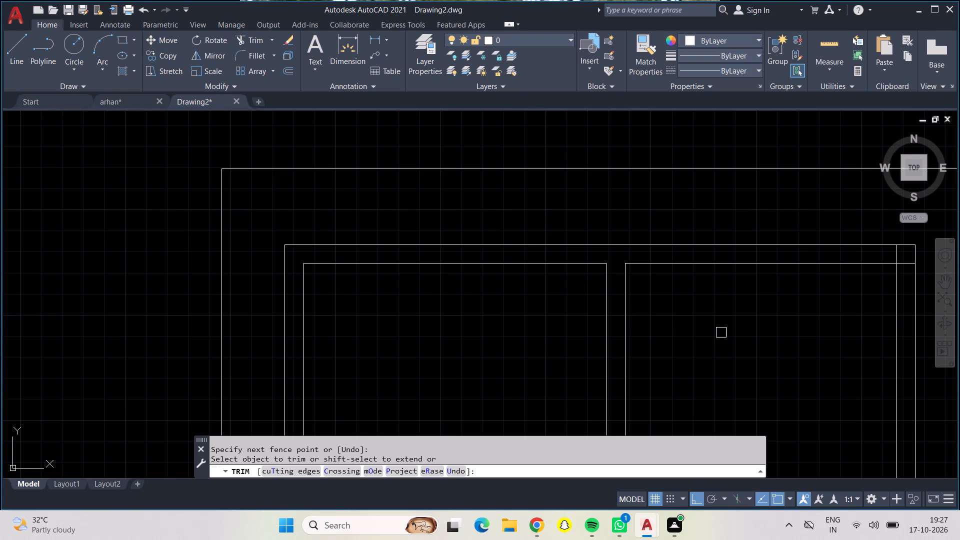
middle_drag(721, 332, 480, 314)
scroll(659, 241, up, 5)
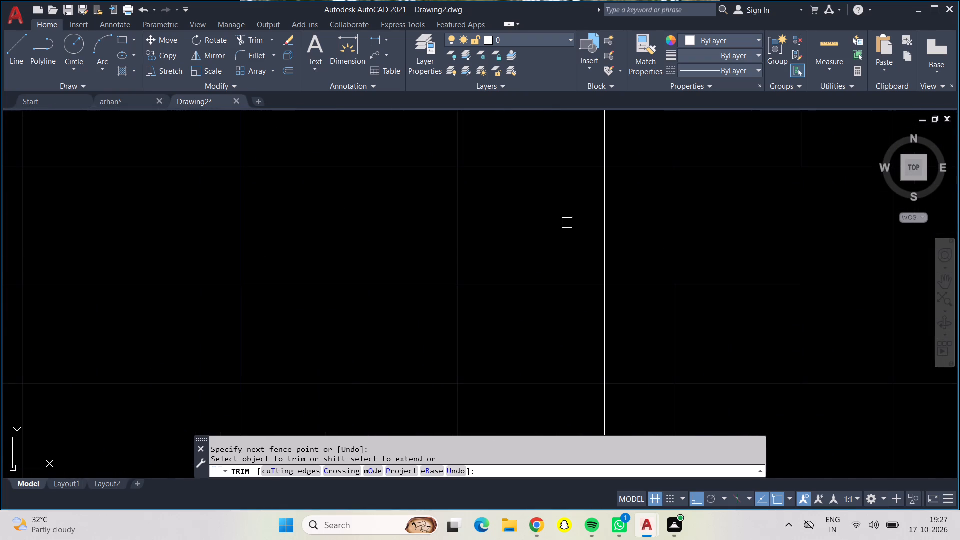
drag(525, 208, 695, 353)
Trim the crossing lines where the first horizontal inner wall meets the right exterior wall.
scroll(681, 352, down, 2)
scroll(556, 376, down, 3)
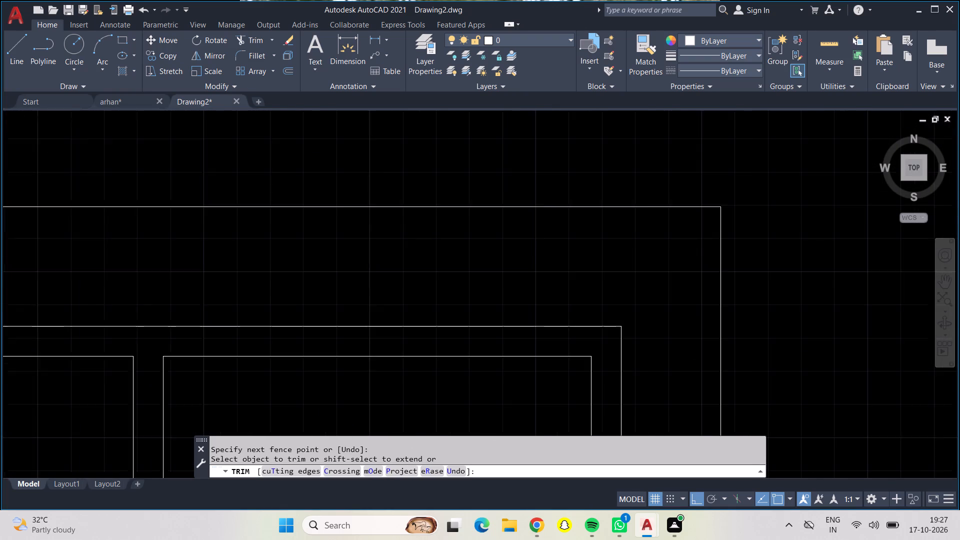
middle_drag(546, 391, 498, 105)
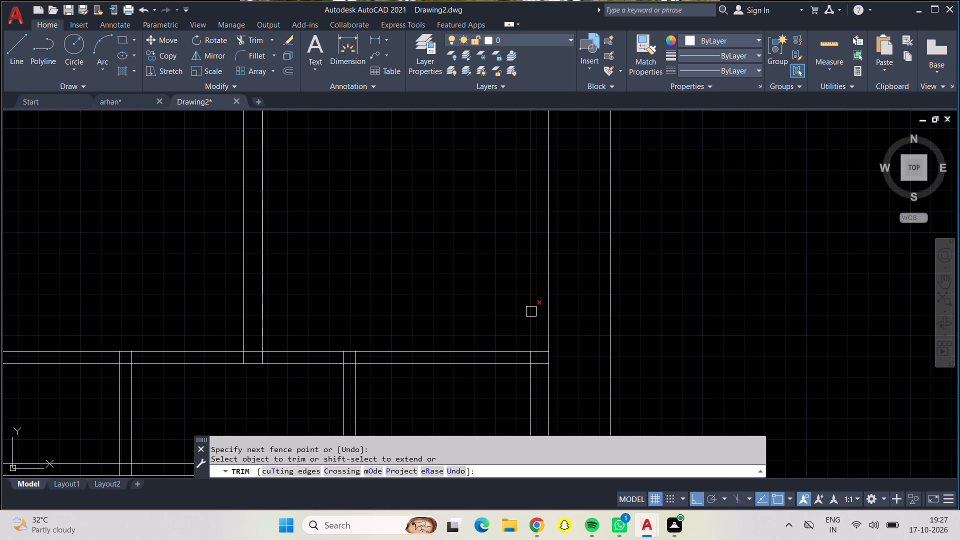
scroll(534, 369, up, 4)
click(523, 324)
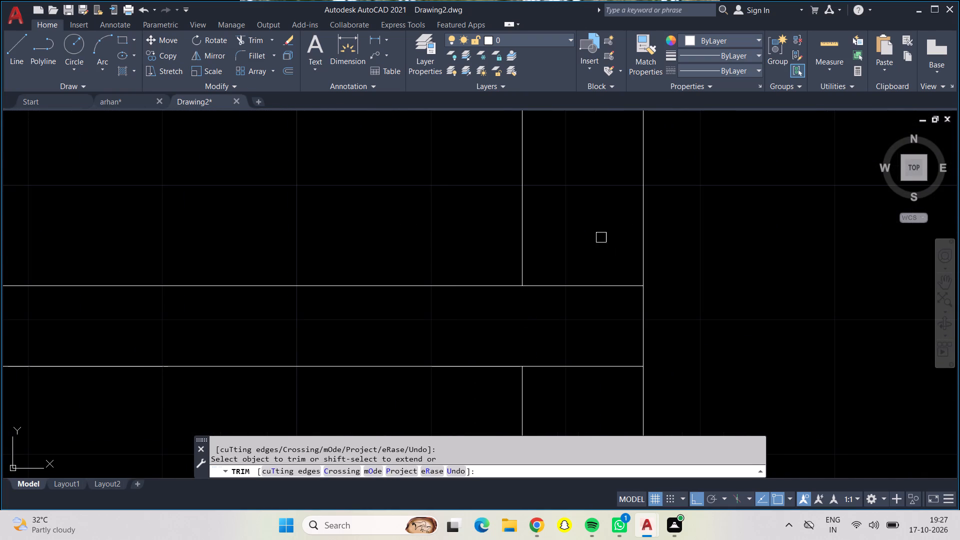
drag(601, 238, 597, 390)
Quick-measure the middle vertical wall and the rooms beside it in the top section.
scroll(588, 373, down, 4)
middle_drag(468, 320, 530, 148)
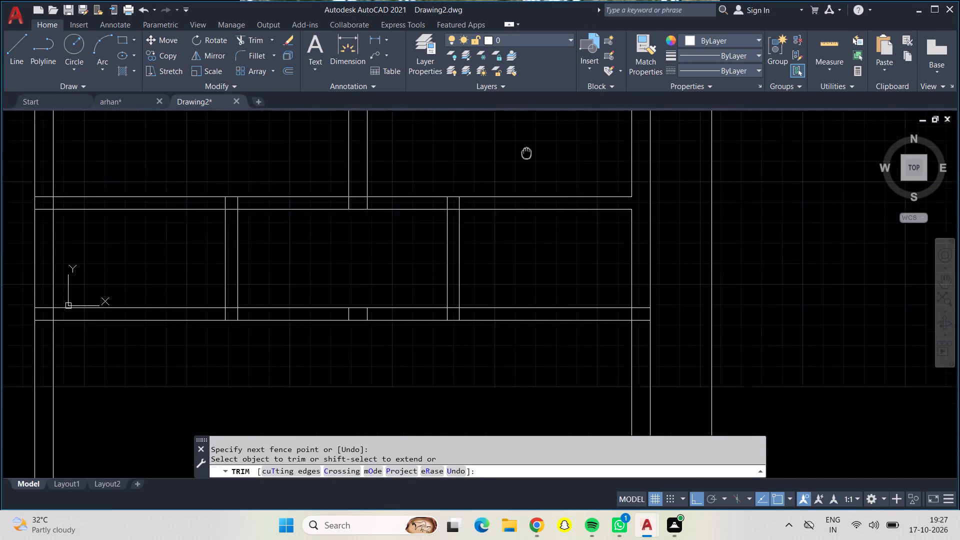
middle_drag(530, 148, 543, 131)
scroll(358, 169, up, 3)
scroll(358, 169, down, 1)
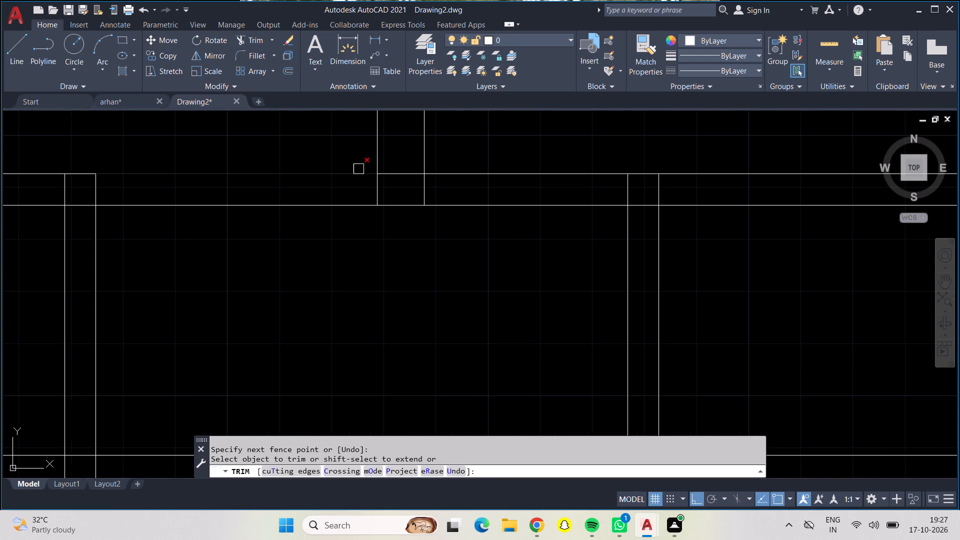
scroll(405, 240, down, 2)
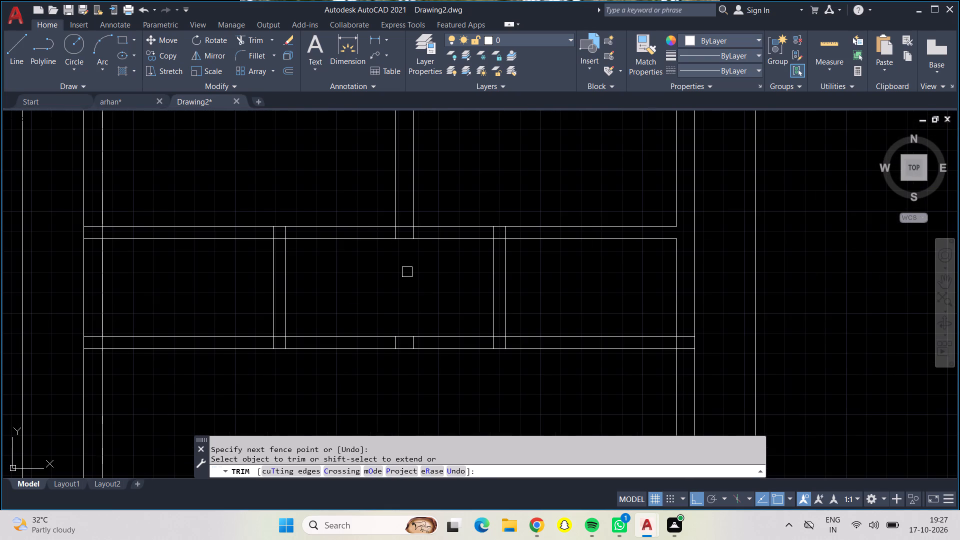
middle_drag(407, 272, 422, 413)
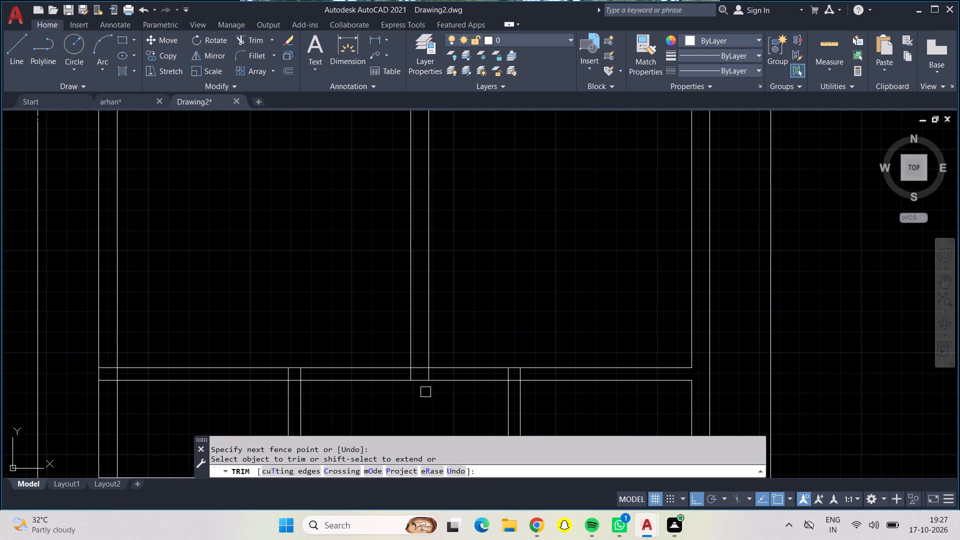
scroll(532, 260, down, 1)
middle_drag(528, 259, 452, 291)
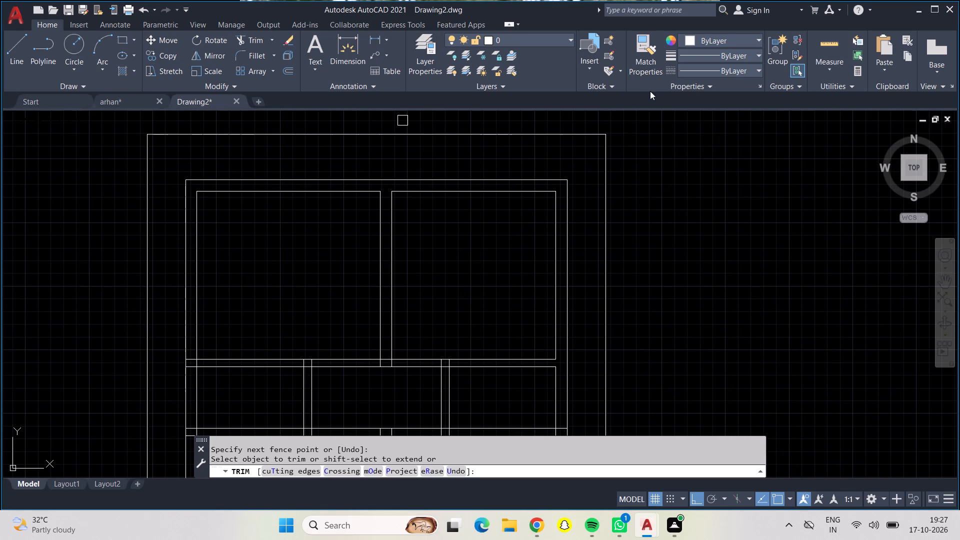
click(837, 50)
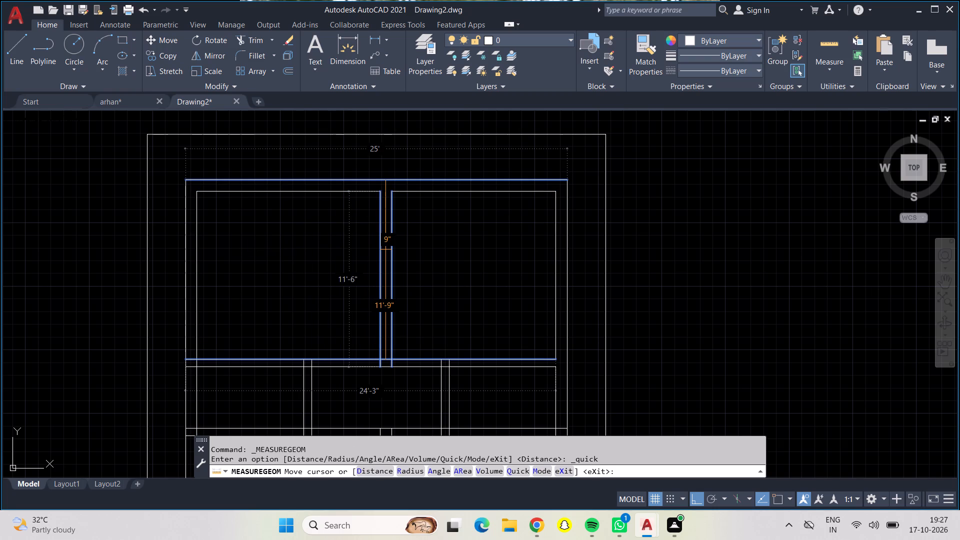
key(Escape)
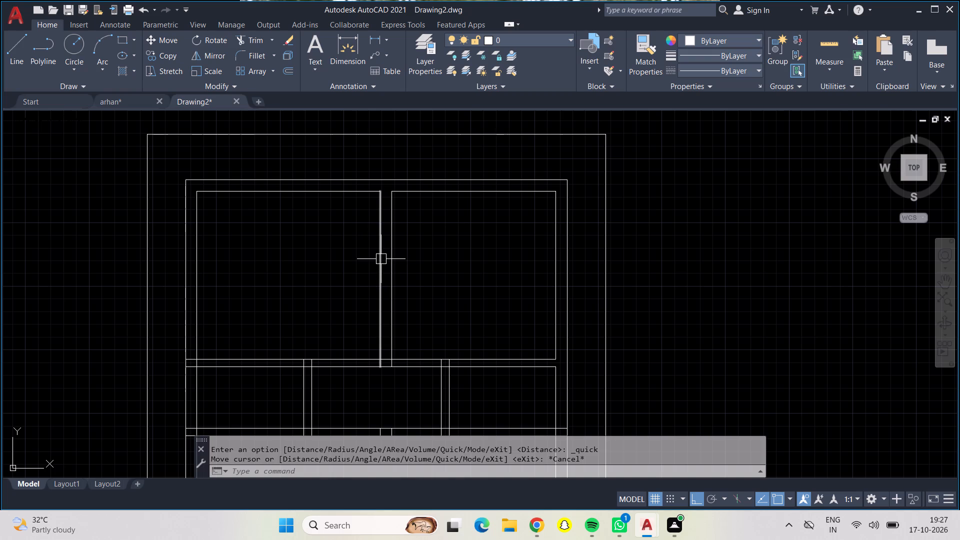
Erase both lines of the middle vertical wall between the two top rooms.
click(380, 259)
click(392, 262)
key(Delete)
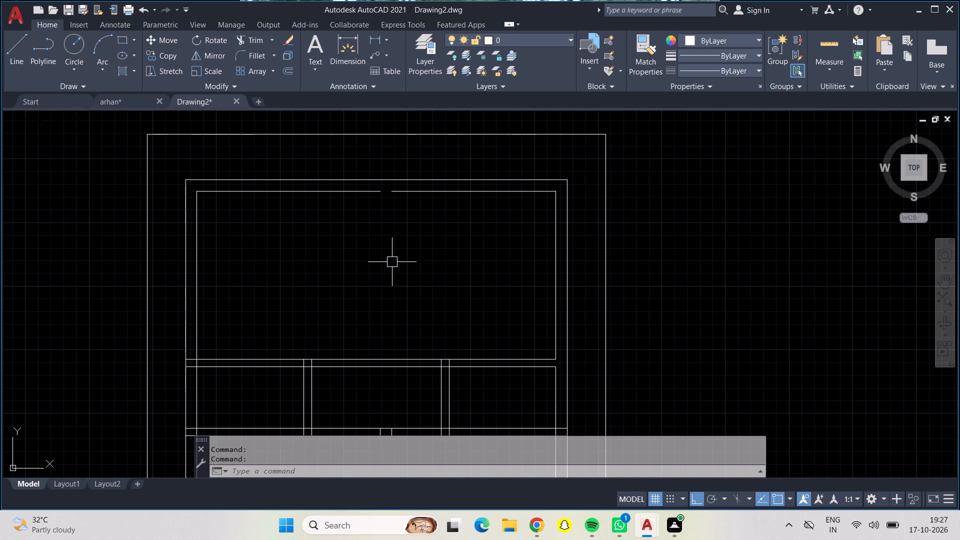
Offset the left and right inner faces of the exterior wall inward by 11'6" to form the new middle vertical wall.
key(o)
key(Return)
key(1)
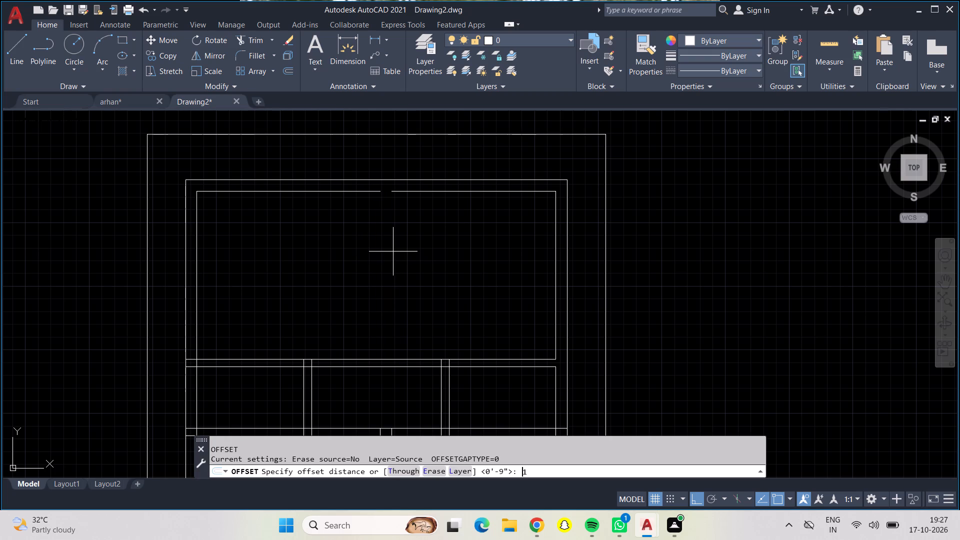
text(1')
text(6")
key(Return)
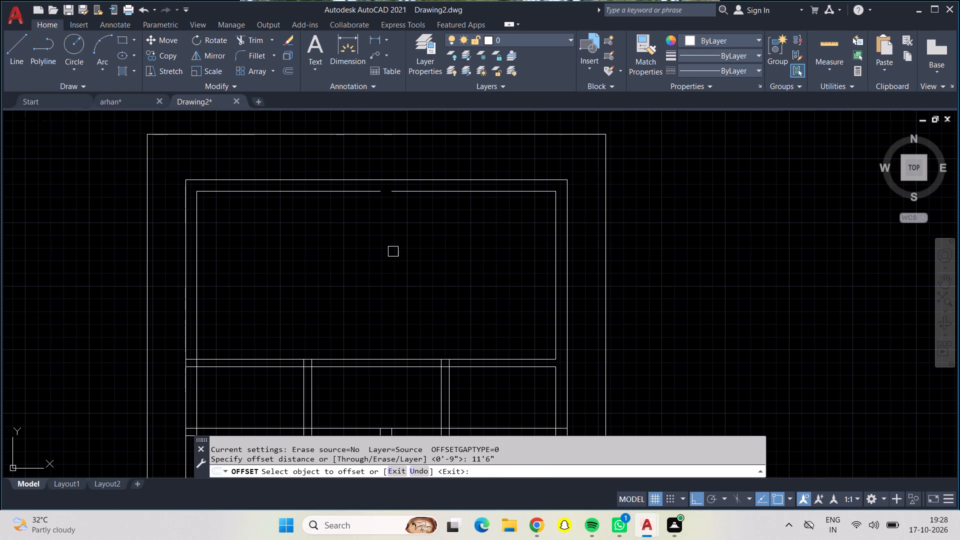
click(199, 255)
click(345, 266)
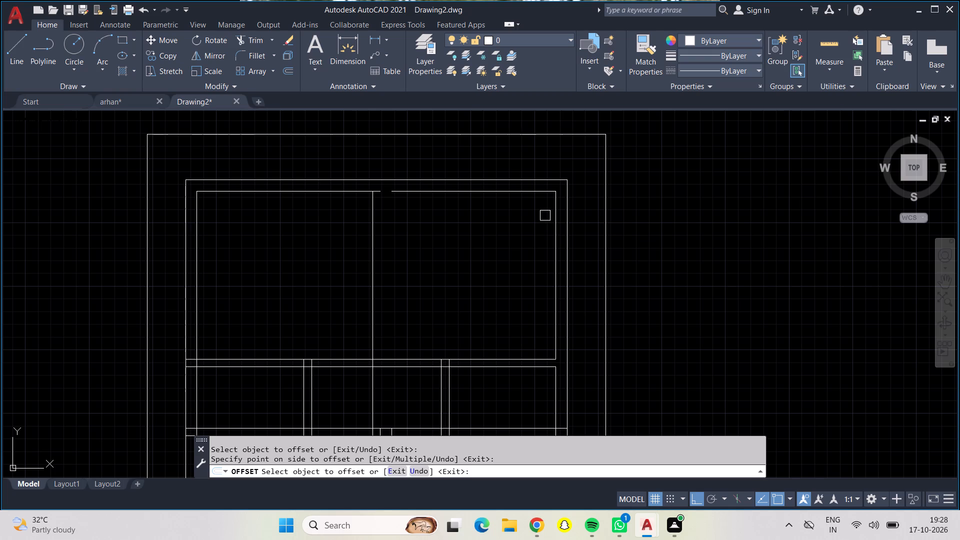
click(555, 279)
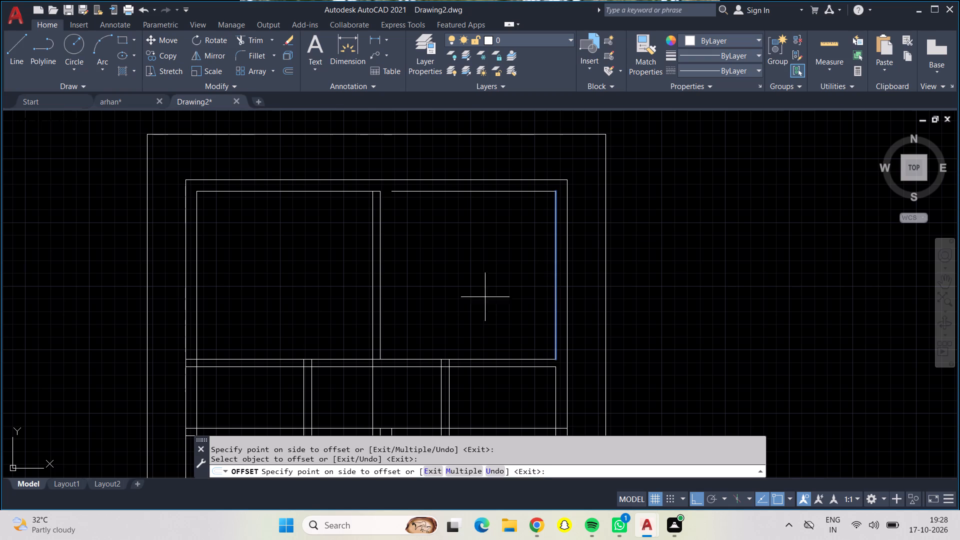
click(441, 285)
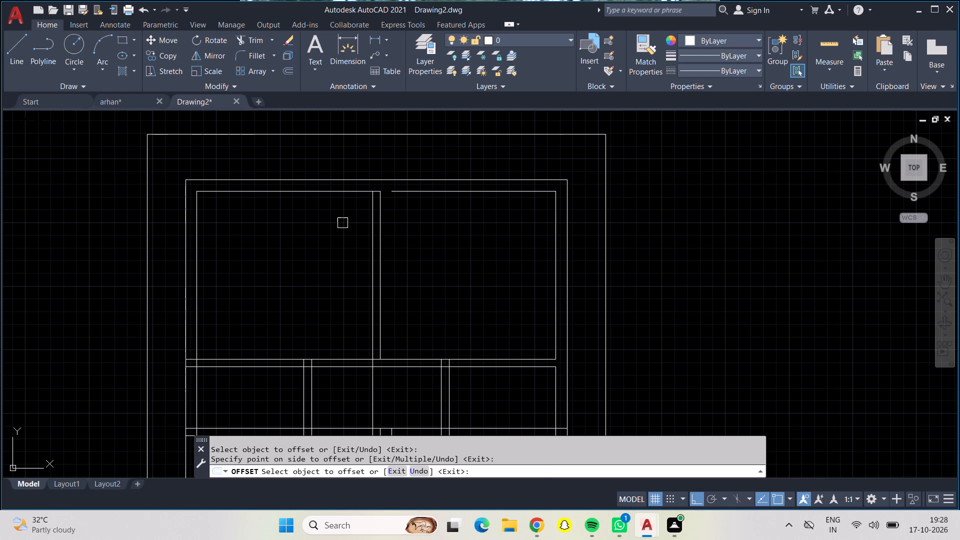
key(Escape)
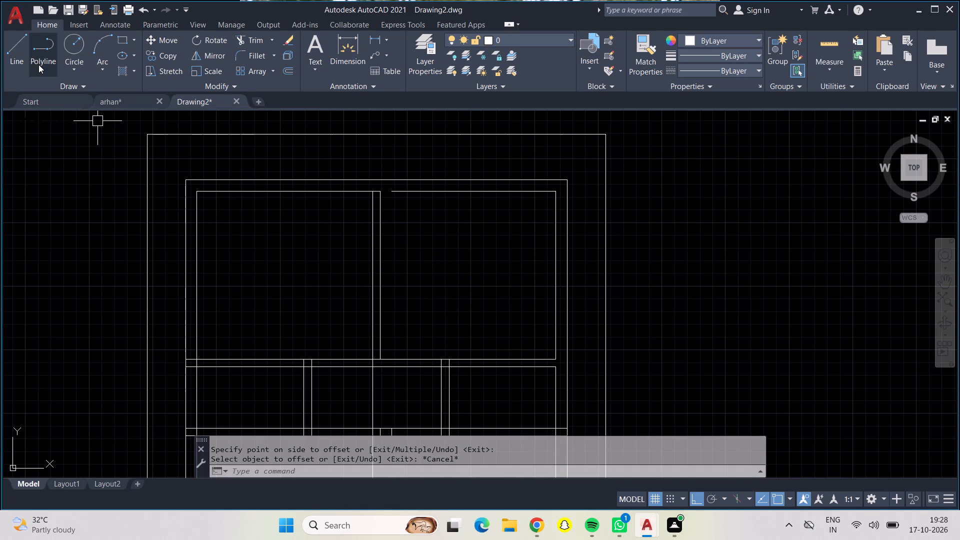
Draw a line closing the gap in the top exterior wall's inner face beside the new middle wall.
click(12, 48)
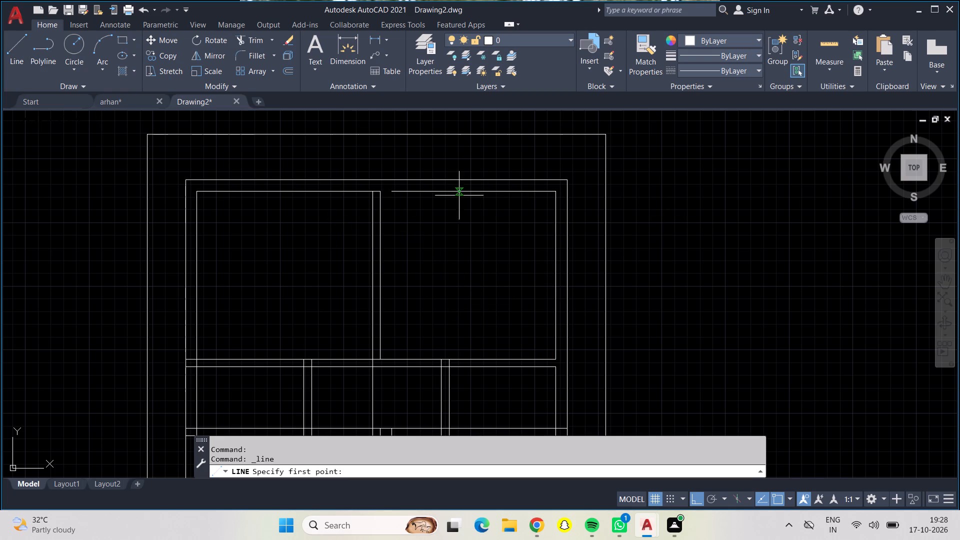
scroll(372, 191, up, 4)
scroll(451, 198, up, 2)
scroll(451, 198, down, 1)
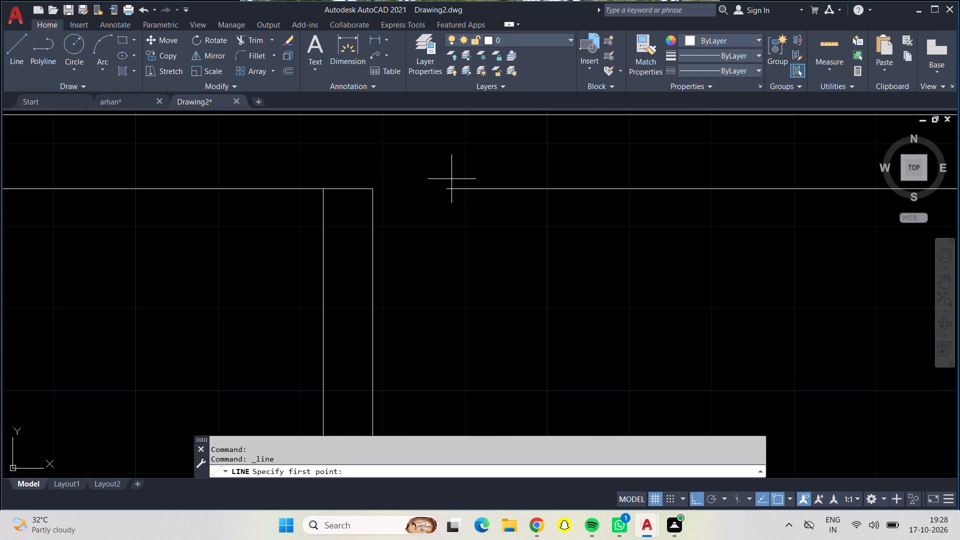
click(447, 189)
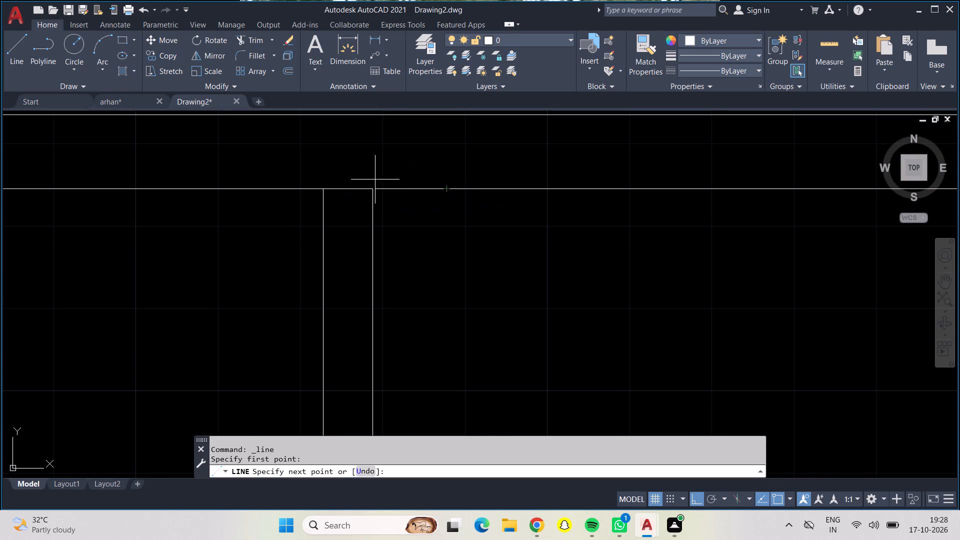
click(372, 190)
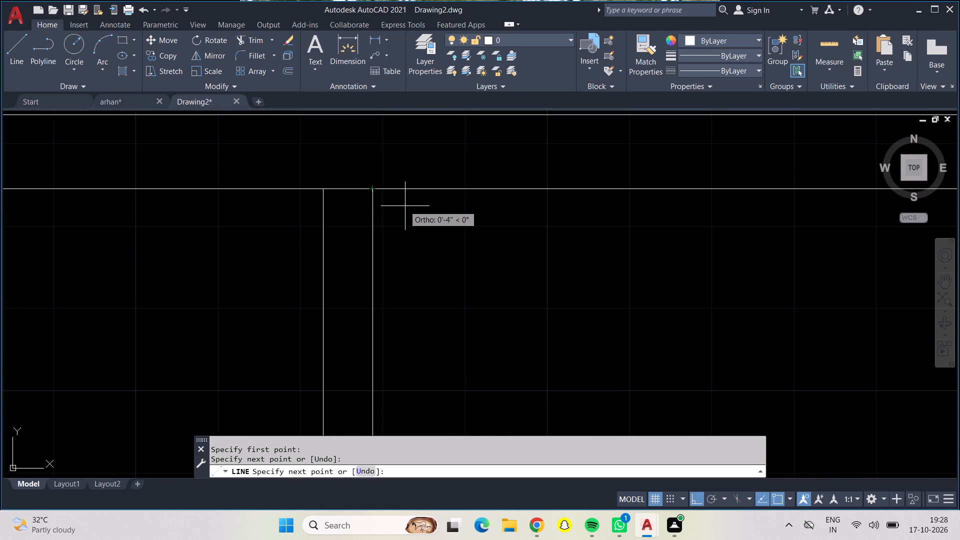
key(Escape)
Trim the middle wall line out of the central small room and open its junction with the first horizontal inner wall.
scroll(417, 217, down, 4)
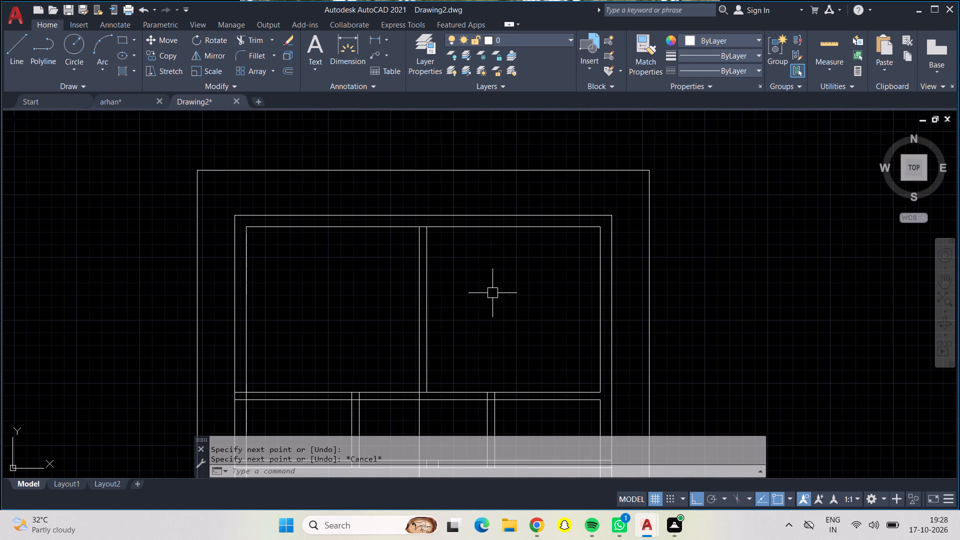
middle_drag(492, 301, 491, 230)
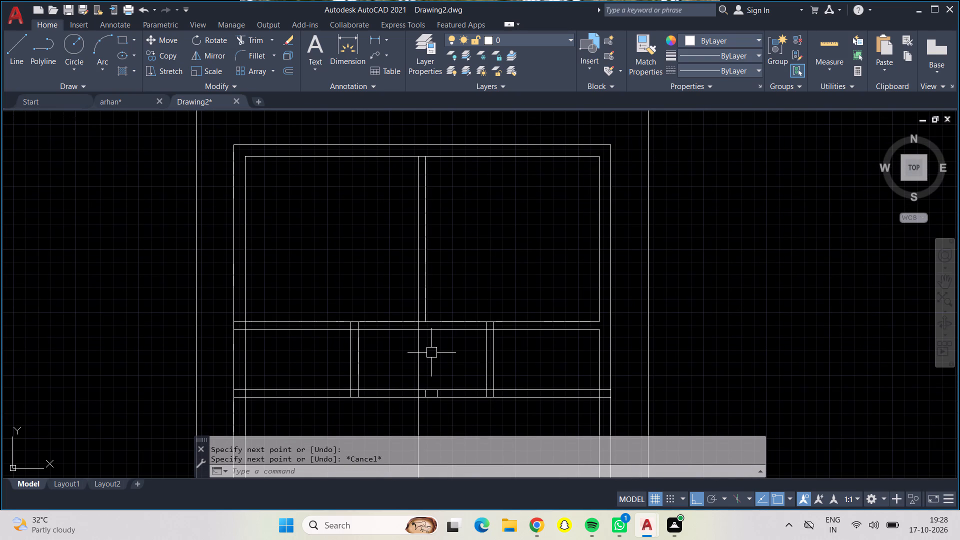
key(Escape)
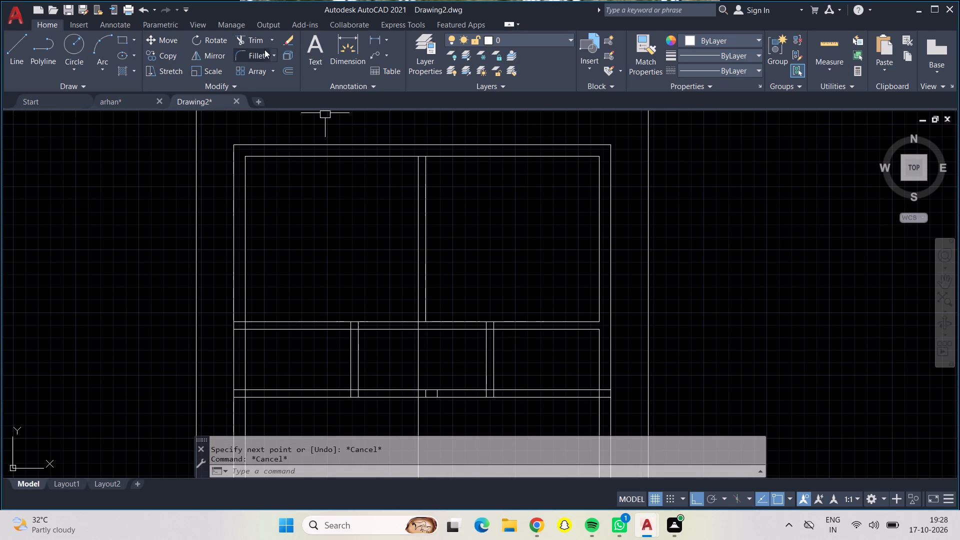
click(258, 42)
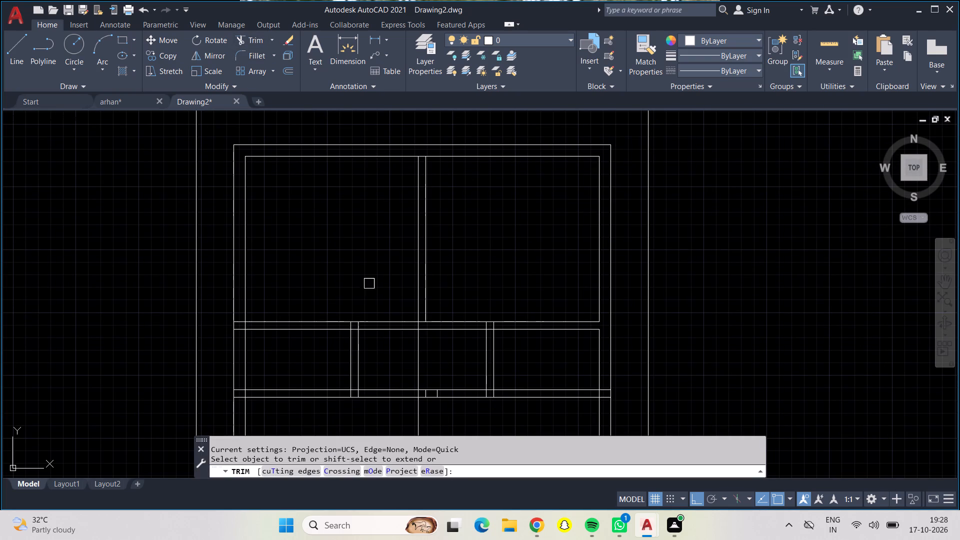
drag(392, 365, 420, 363)
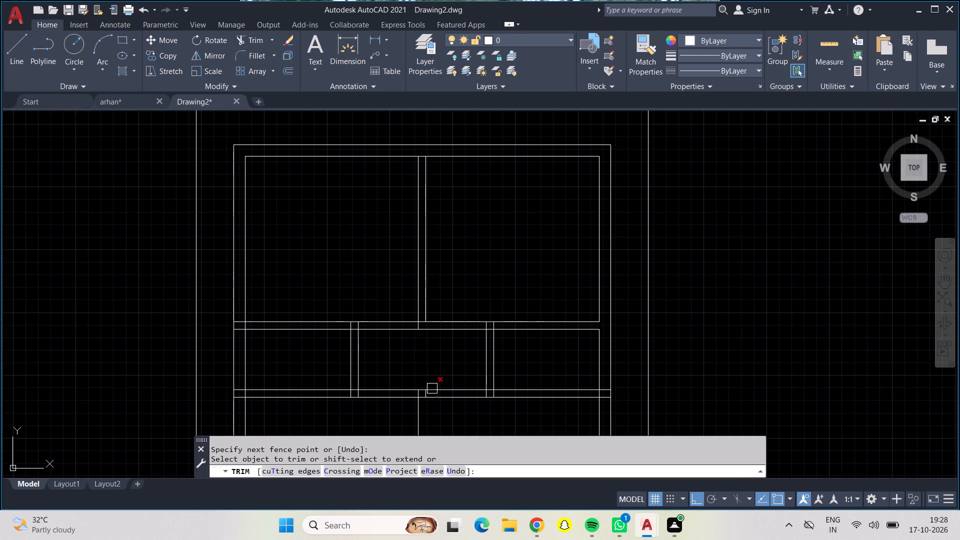
scroll(421, 402, up, 1)
scroll(409, 275, up, 2)
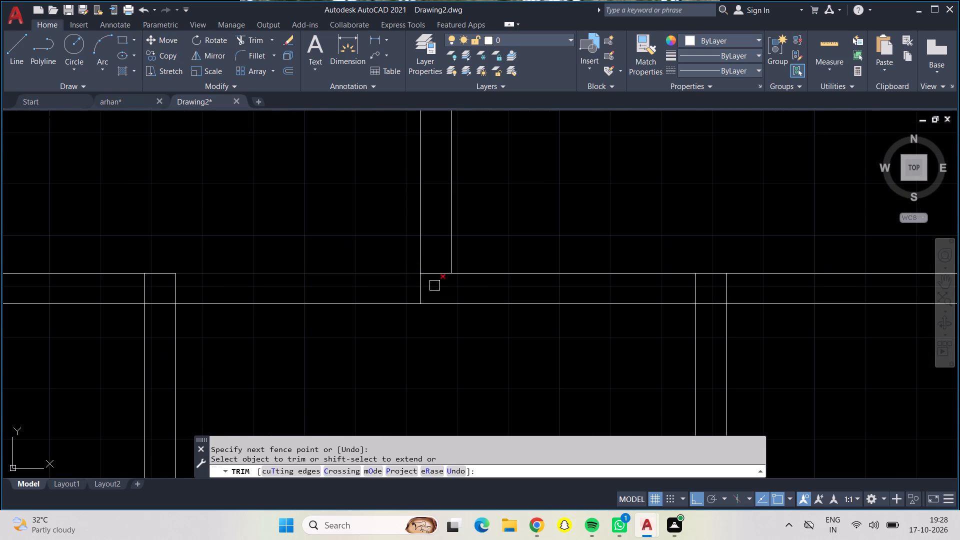
click(415, 285)
click(427, 270)
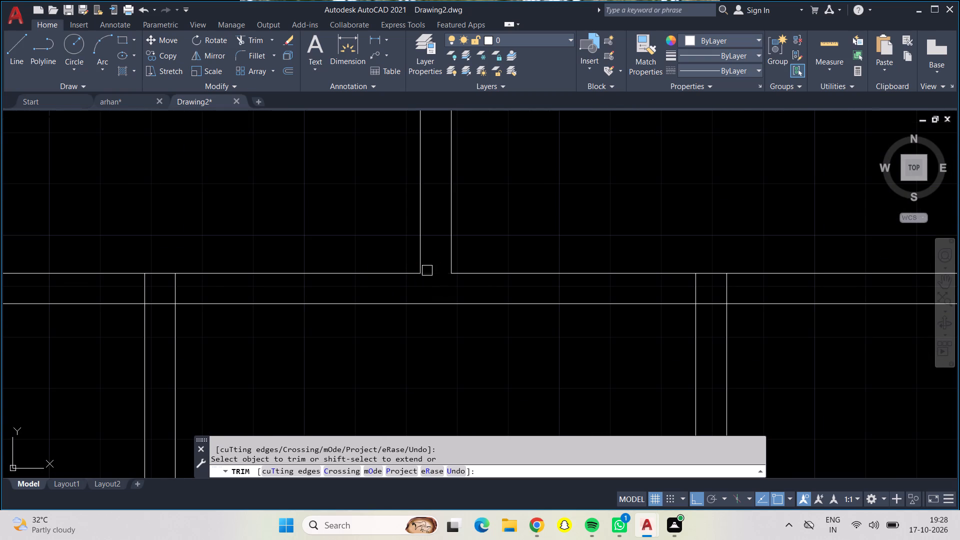
Trim the leftover short vertical lines between the two faces of the second horizontal inner wall below the central small room.
scroll(462, 299, down, 2)
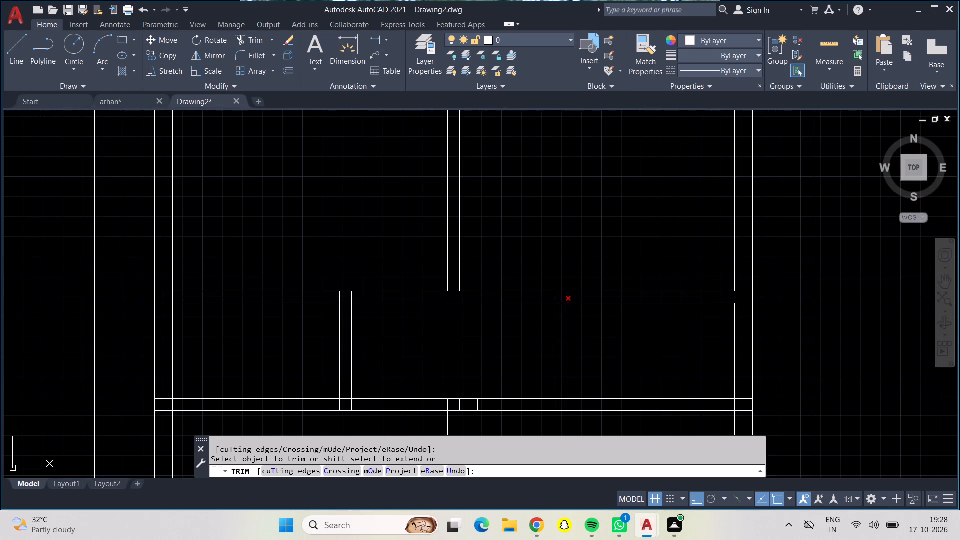
middle_drag(489, 350, 464, 332)
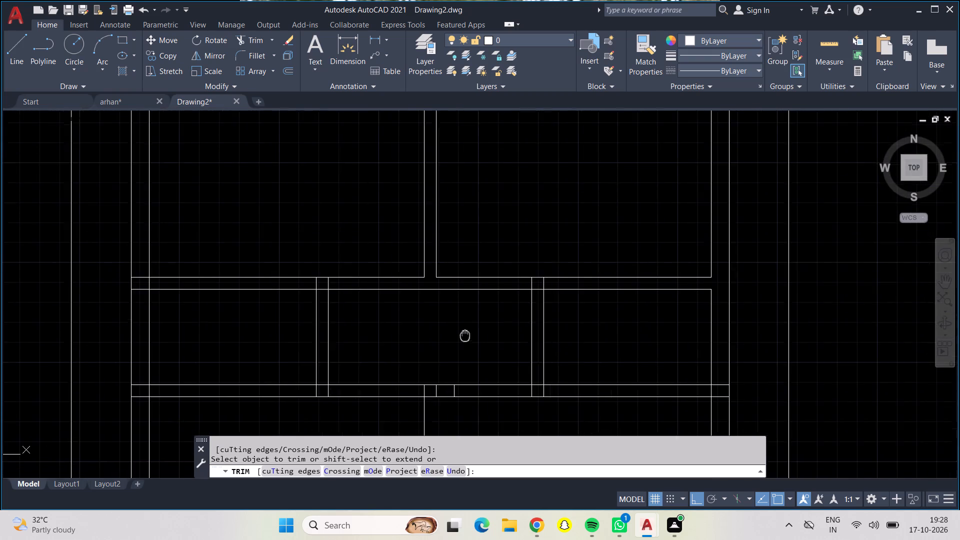
middle_drag(464, 332, 508, 299)
scroll(459, 363, up, 2)
drag(466, 335, 598, 337)
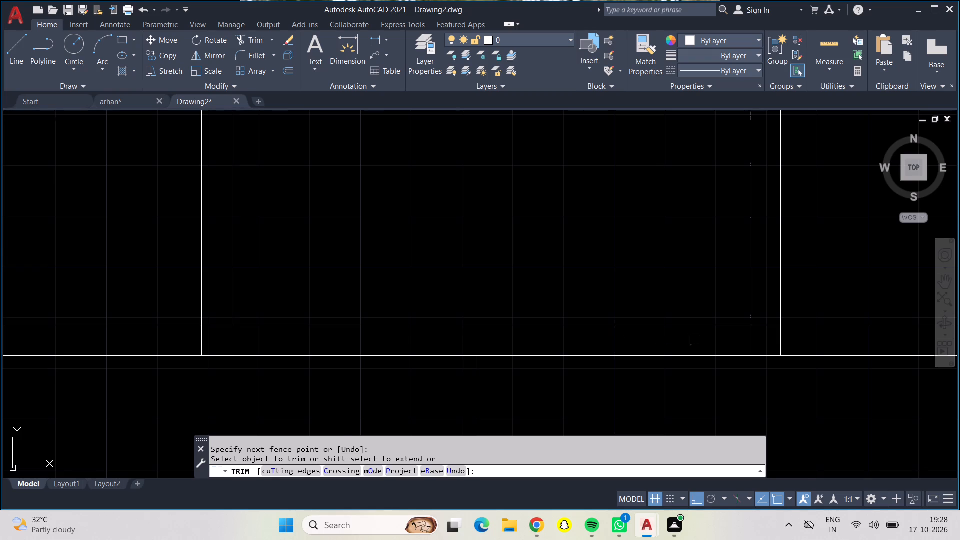
Trim the junctions where the right and left short partitions meet the second horizontal inner wall.
scroll(696, 342, up, 1)
click(814, 317)
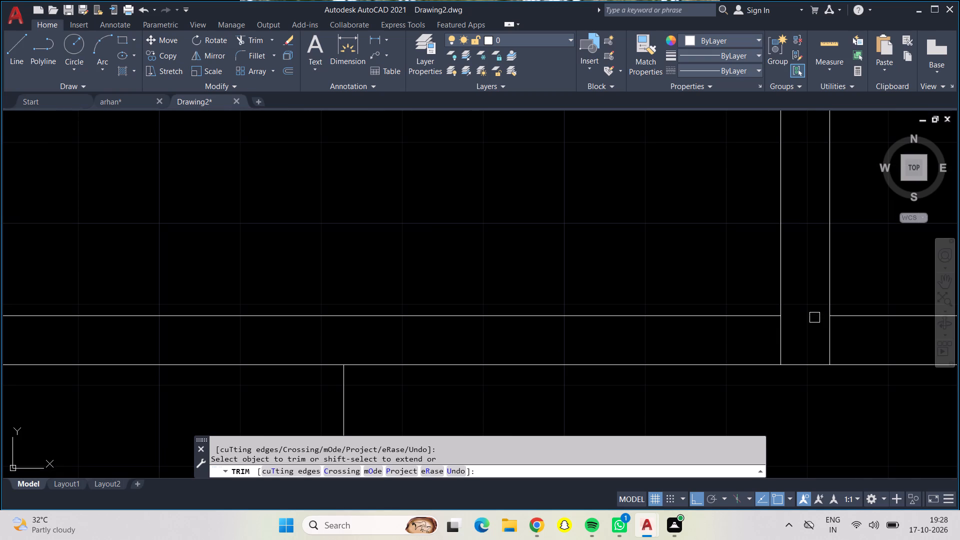
click(784, 339)
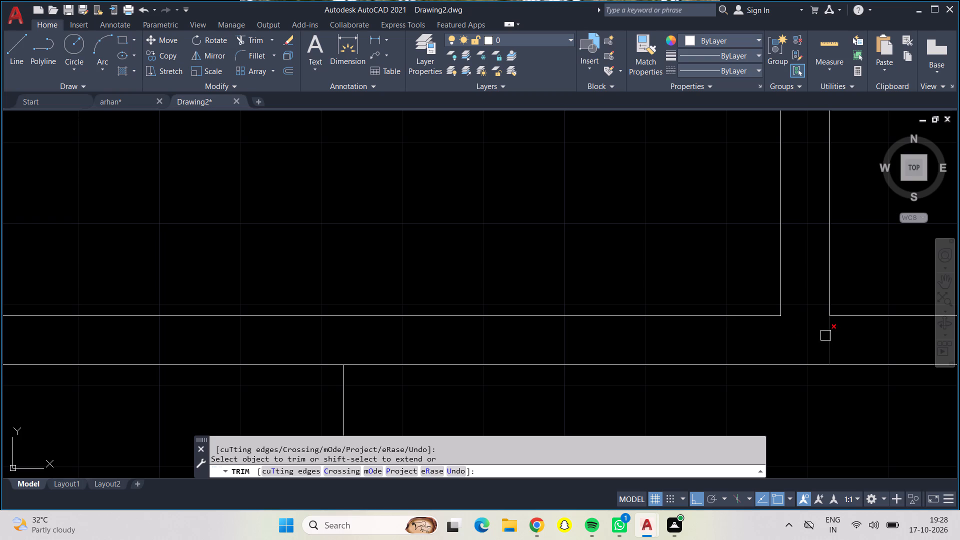
click(825, 335)
scroll(824, 335, down, 1)
scroll(823, 335, up, 1)
scroll(819, 334, down, 1)
scroll(549, 301, down, 1)
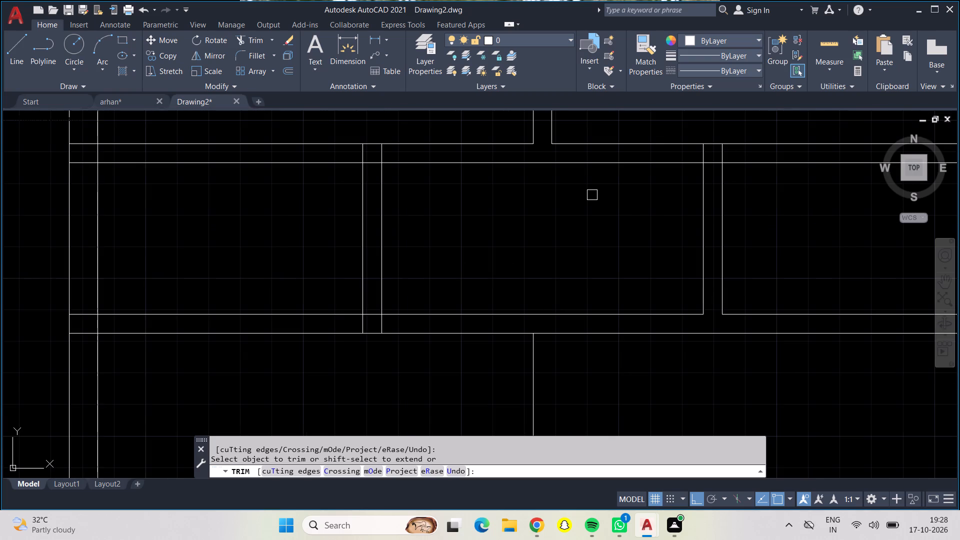
middle_drag(592, 195, 726, 251)
scroll(514, 391, up, 1)
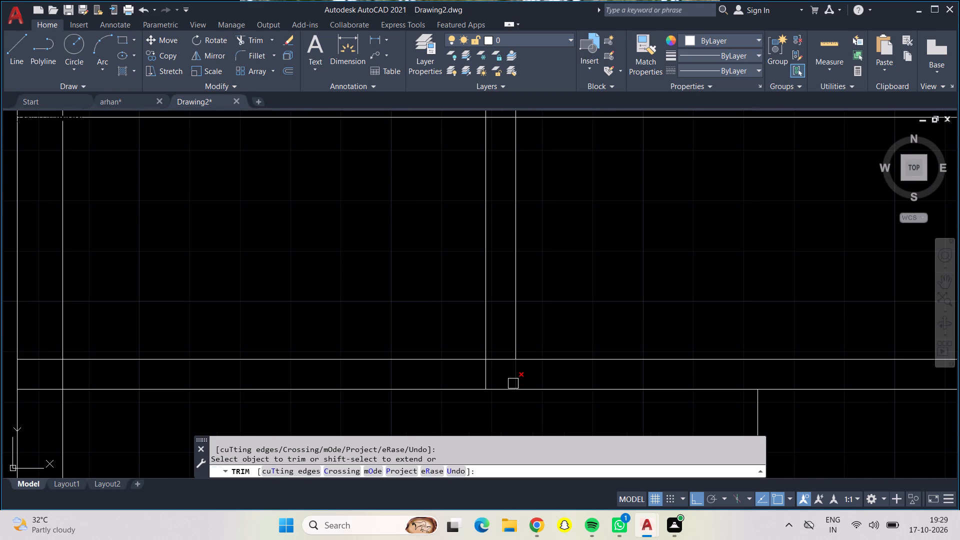
click(514, 373)
click(482, 372)
click(500, 359)
Trim the crossing lines where the left short partition meets the first horizontal inner wall.
scroll(583, 298, down, 1)
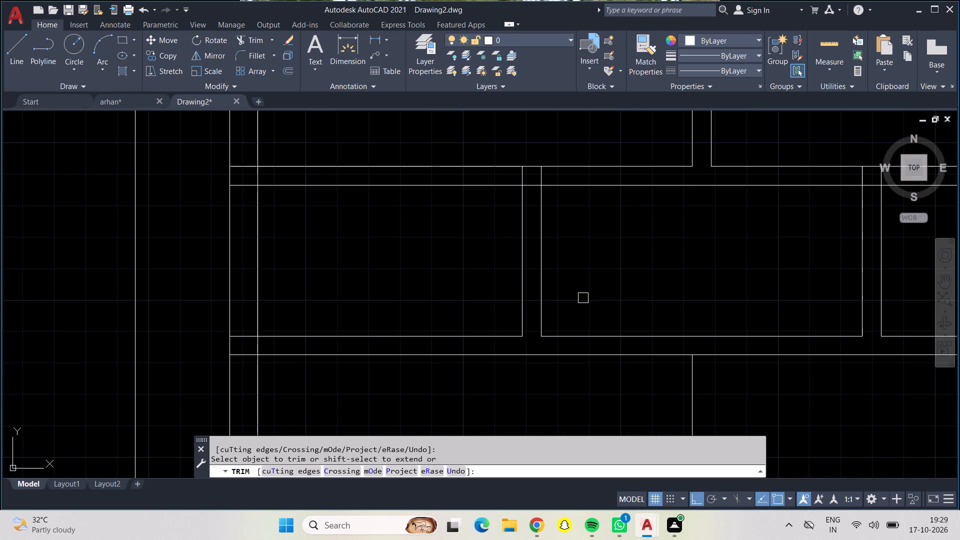
middle_drag(583, 298, 599, 403)
scroll(550, 288, up, 3)
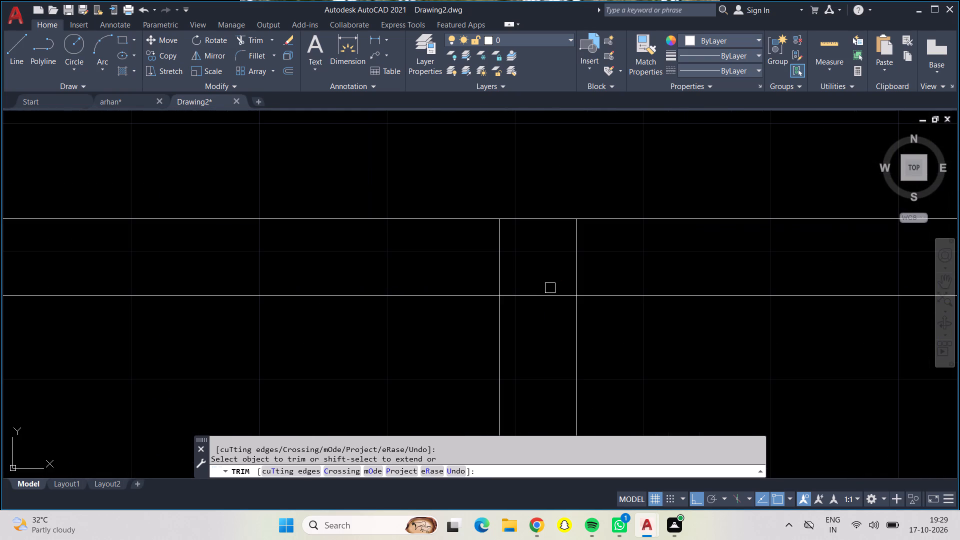
click(546, 298)
click(493, 269)
double_click(531, 270)
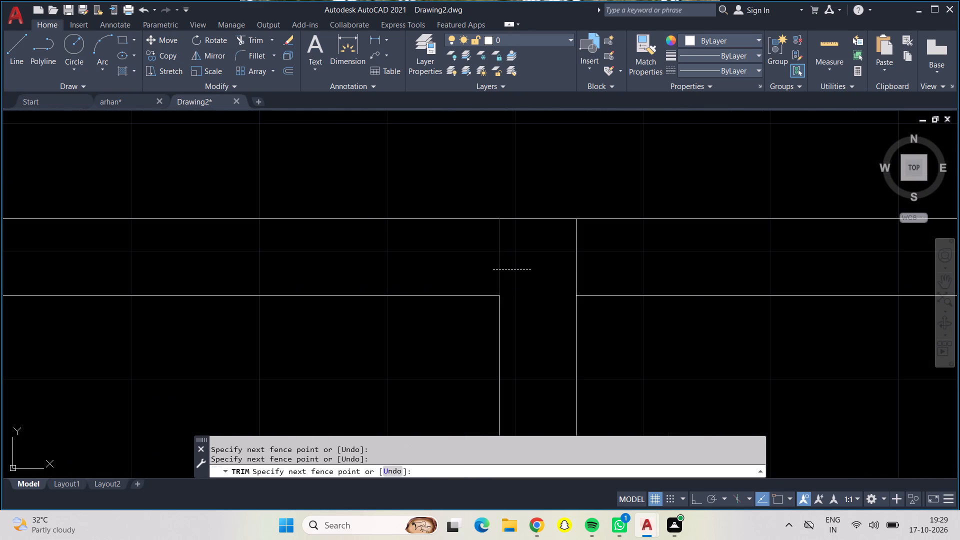
click(568, 266)
drag(617, 266, 602, 266)
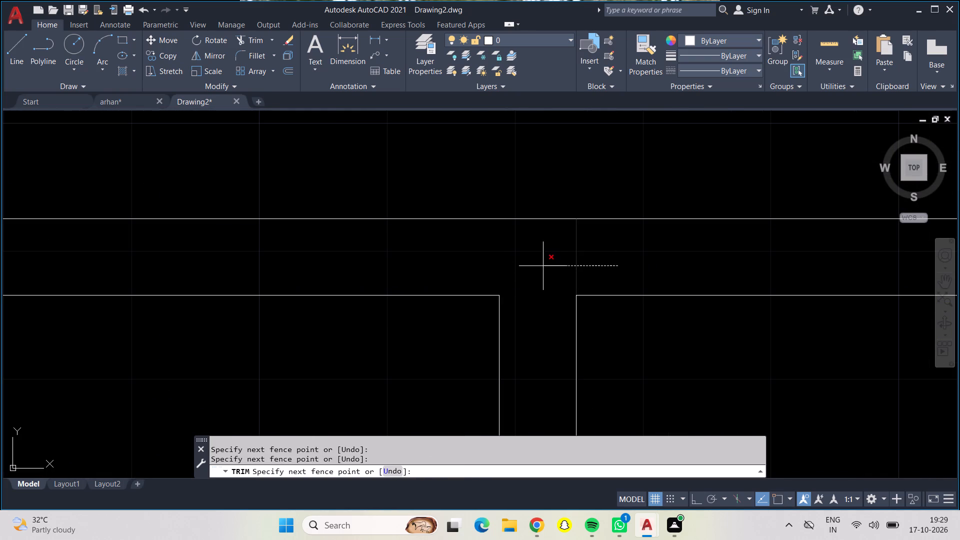
click(539, 266)
Trim the crossing lines where the first horizontal inner wall meets the left exterior wall.
scroll(541, 263, up, 1)
scroll(547, 264, down, 5)
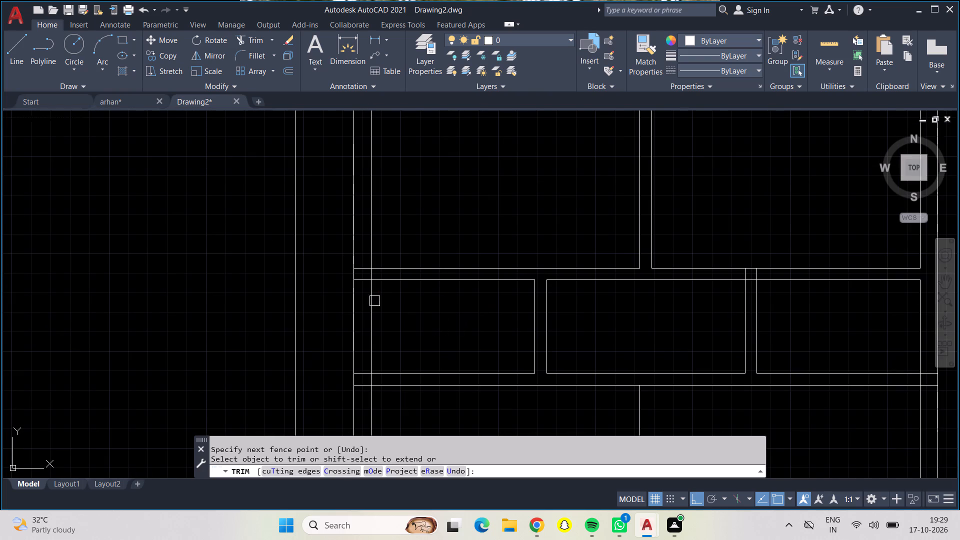
scroll(368, 261, up, 4)
drag(356, 259, 423, 316)
Trim the crossing lines where the second horizontal inner wall meets the left exterior wall.
scroll(434, 317, down, 2)
middle_drag(467, 418, 476, 327)
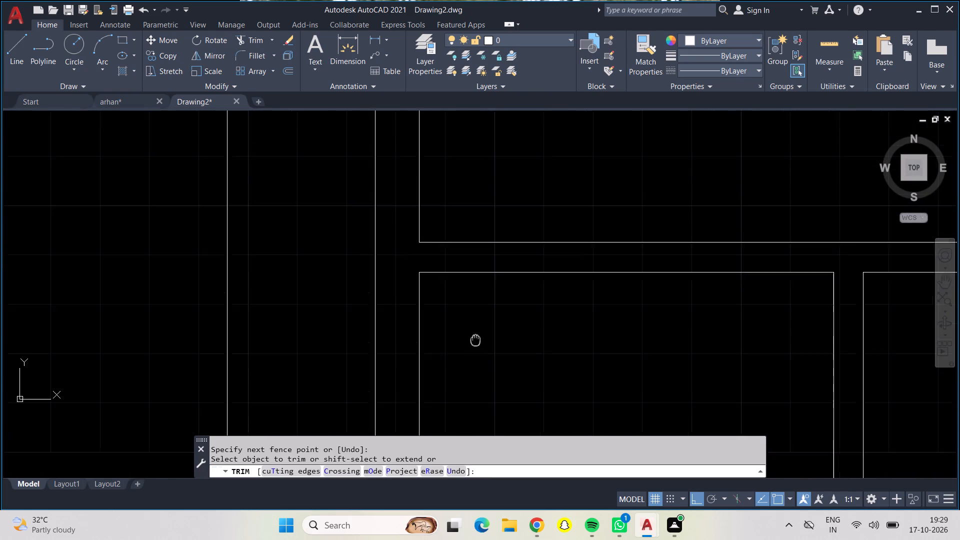
middle_drag(476, 327, 510, 188)
scroll(443, 365, up, 3)
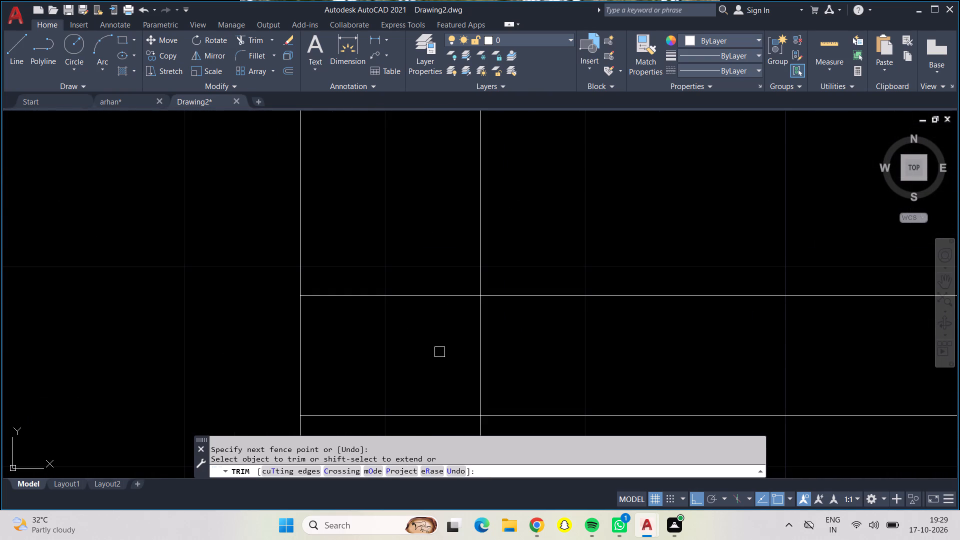
drag(417, 269, 543, 345)
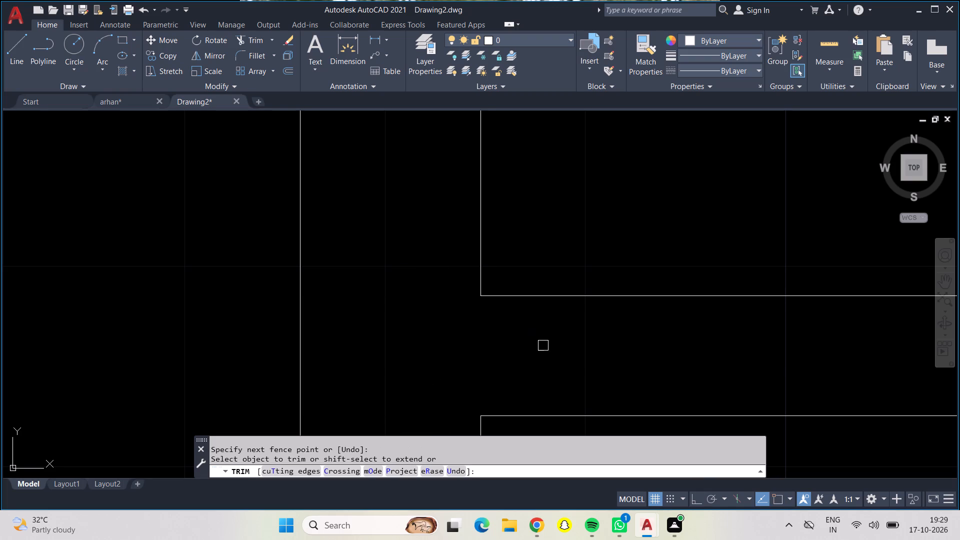
Trim the crossing lines where the first horizontal inner wall meets the right exterior wall.
scroll(547, 345, down, 5)
middle_drag(629, 301, 627, 513)
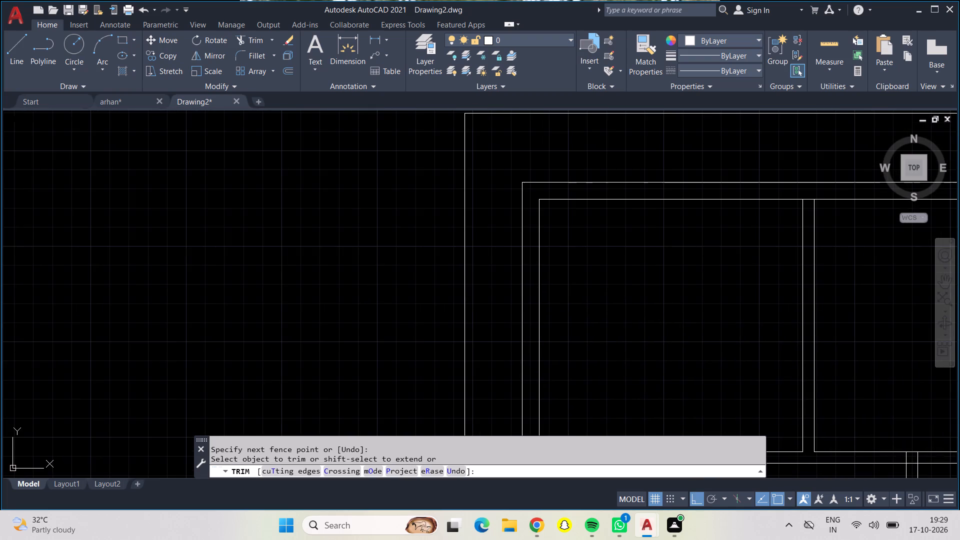
scroll(692, 368, down, 1)
middle_drag(692, 368, 616, 244)
scroll(737, 301, up, 5)
drag(794, 304, 912, 352)
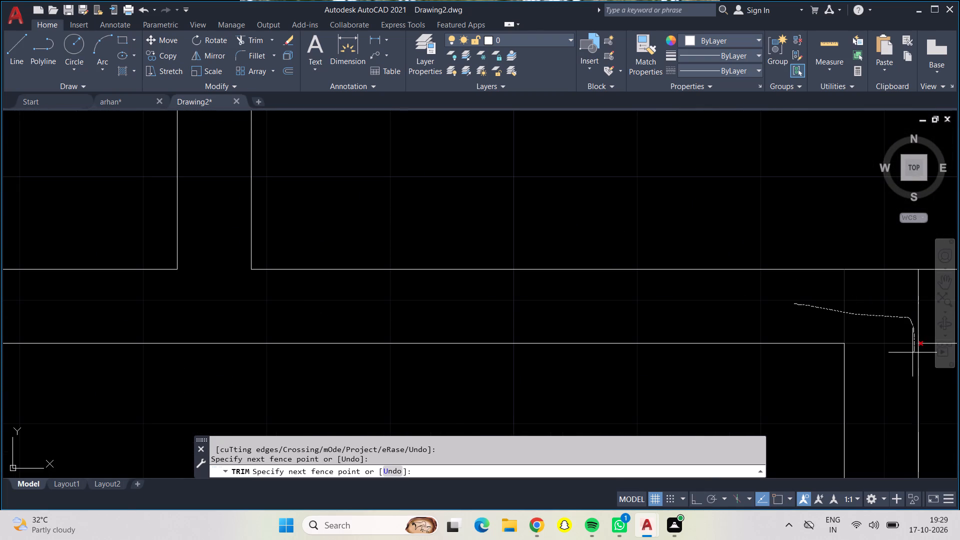
drag(912, 352, 935, 305)
scroll(875, 336, down, 3)
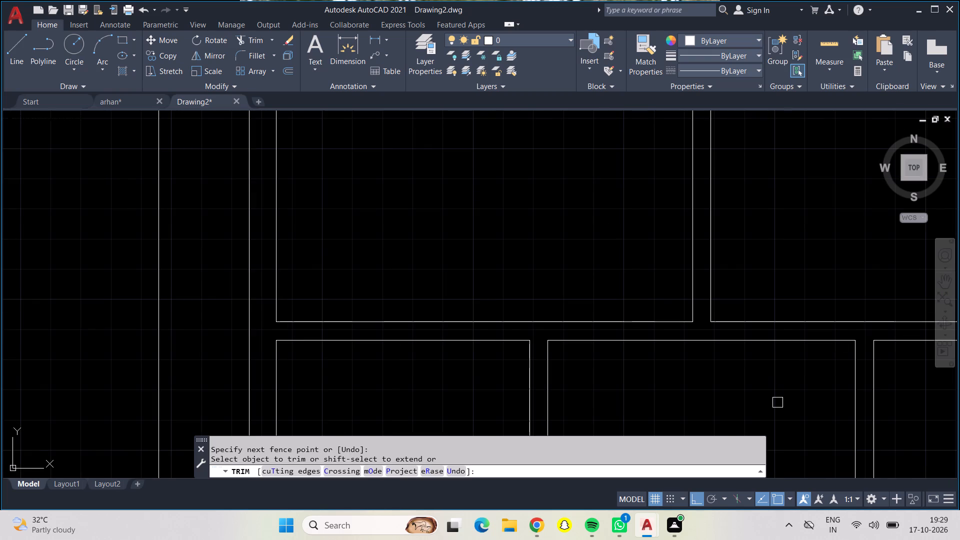
Trim the crossing lines where the second horizontal inner wall meets the right exterior wall.
middle_drag(783, 404, 748, 199)
scroll(791, 326, down, 1)
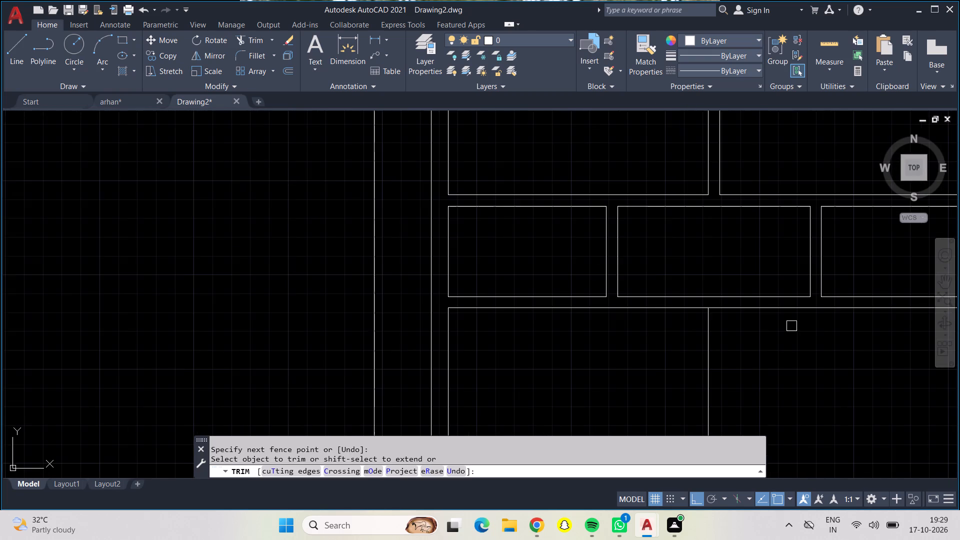
middle_drag(791, 326, 593, 324)
scroll(797, 303, up, 3)
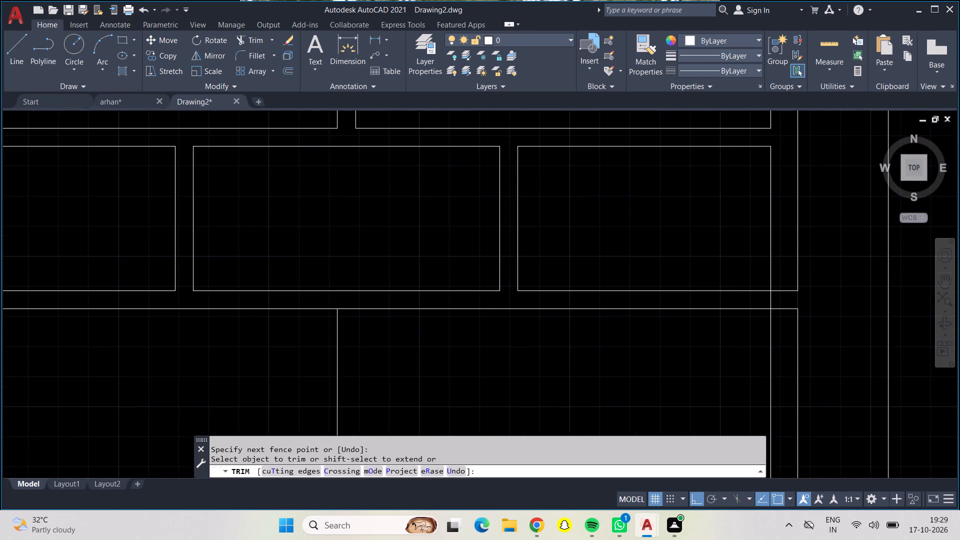
scroll(796, 303, up, 3)
drag(611, 270, 618, 272)
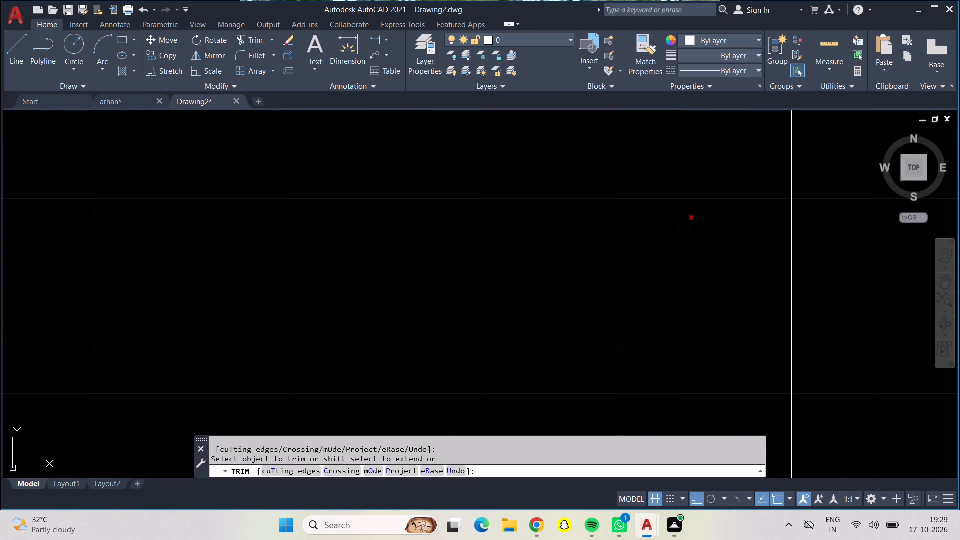
drag(688, 167, 711, 363)
scroll(706, 368, up, 1)
scroll(706, 368, down, 4)
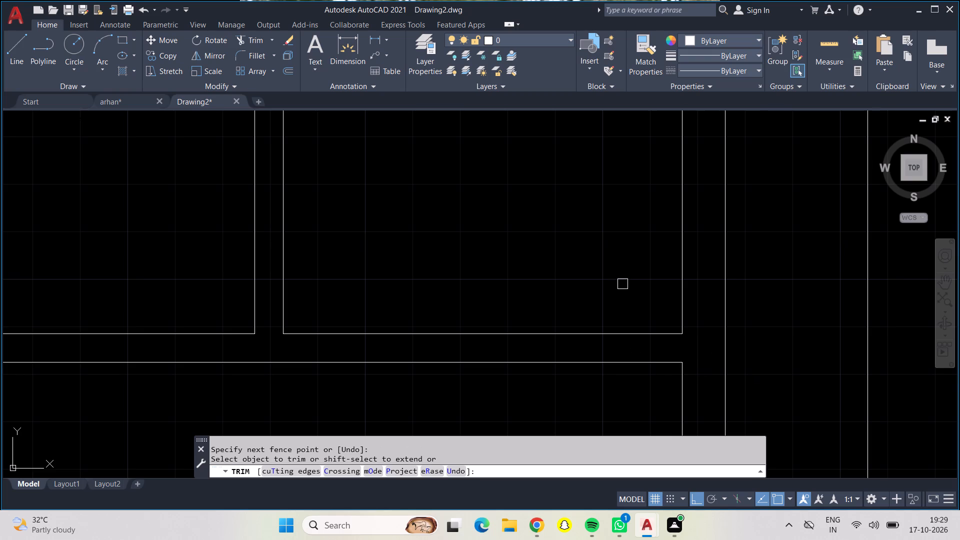
Trim away the leftover vertical line crossing the large middle room.
middle_drag(622, 283, 714, 162)
scroll(648, 325, down, 1)
scroll(551, 347, down, 1)
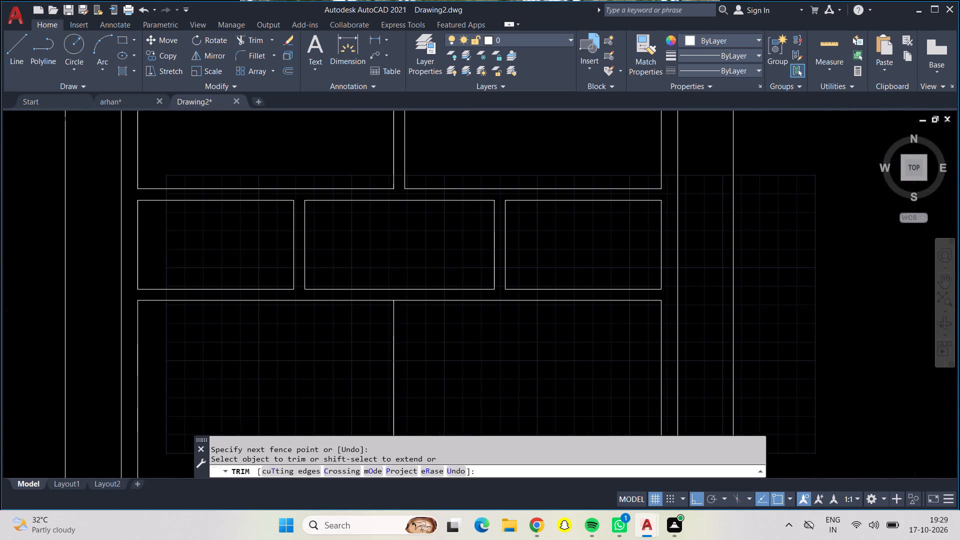
middle_drag(551, 347, 740, 154)
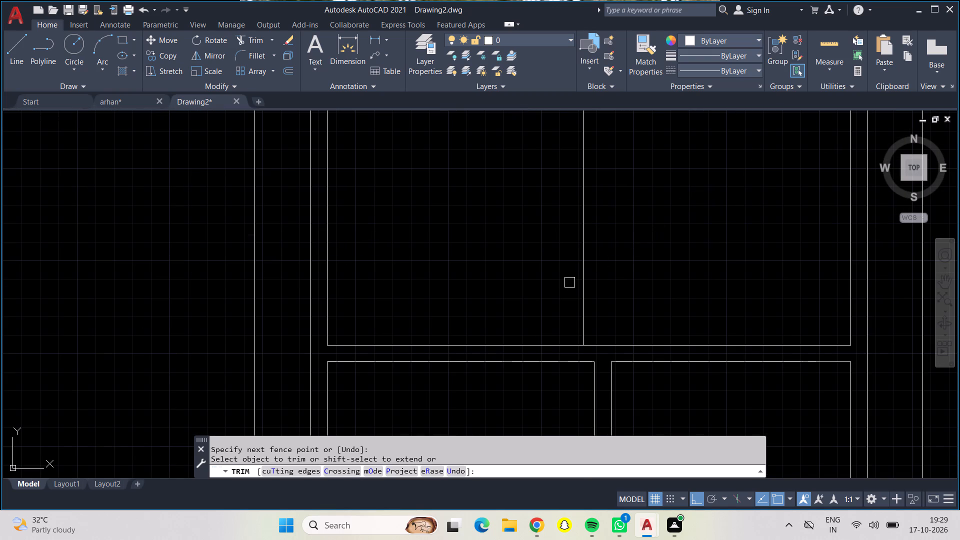
click(583, 287)
Trim away the two leftover short wall segments inside the right exterior wall beside the lower-right room.
scroll(594, 287, down, 3)
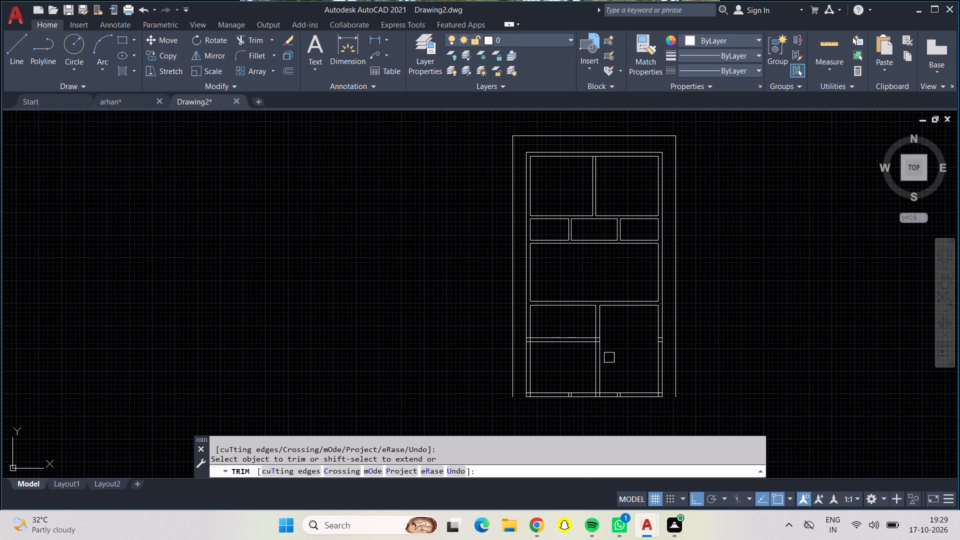
scroll(662, 334, up, 5)
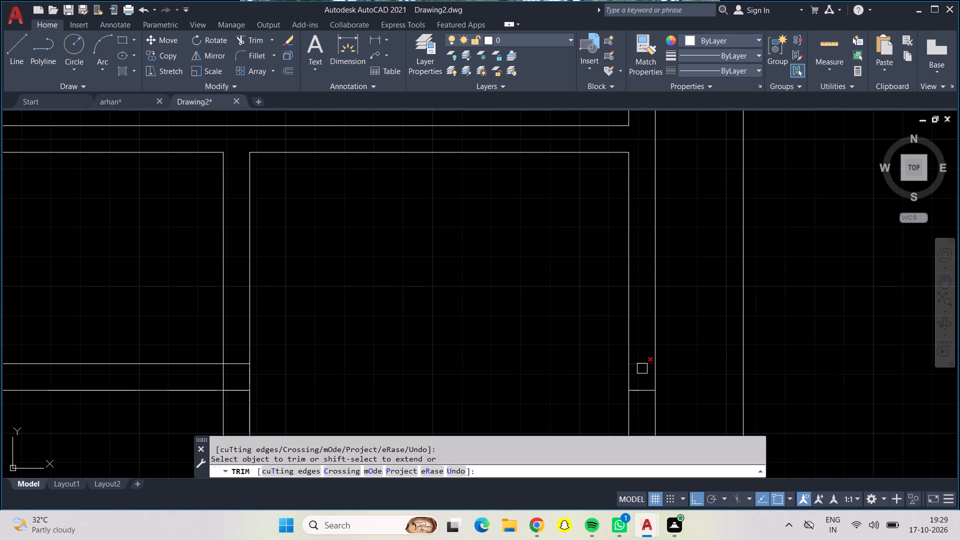
click(642, 368)
click(645, 389)
scroll(645, 389, down, 2)
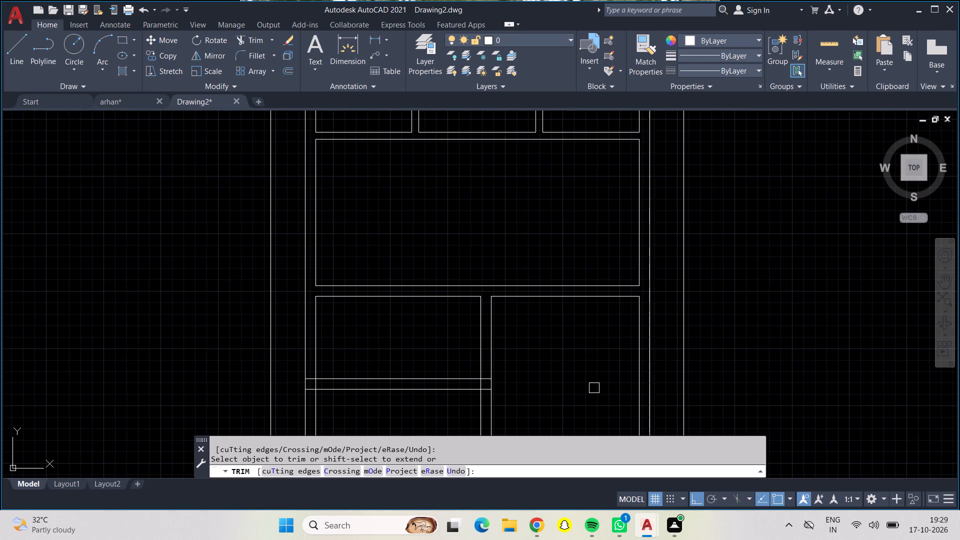
Trim the crossing lines where the lower-left horizontal wall meets the lower vertical partition.
middle_drag(558, 385, 669, 259)
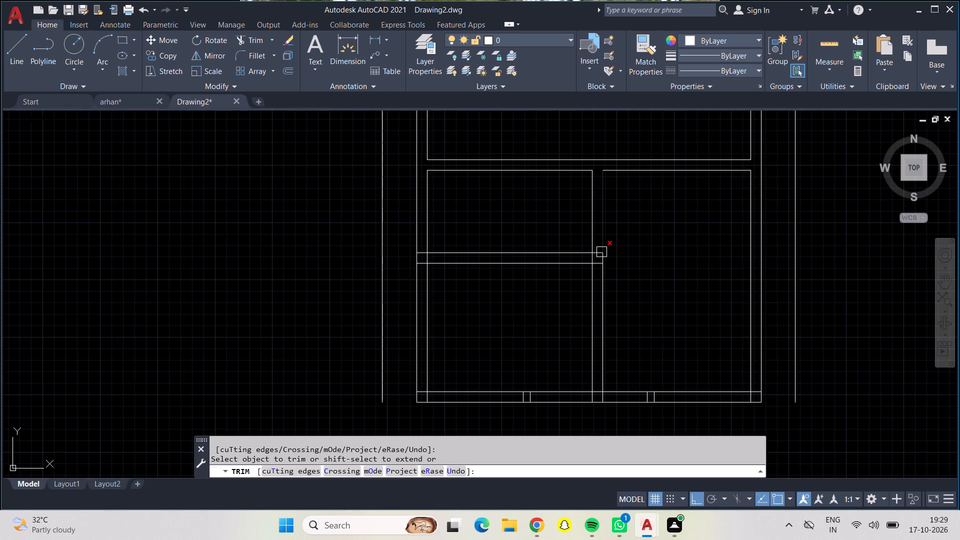
scroll(601, 252, up, 4)
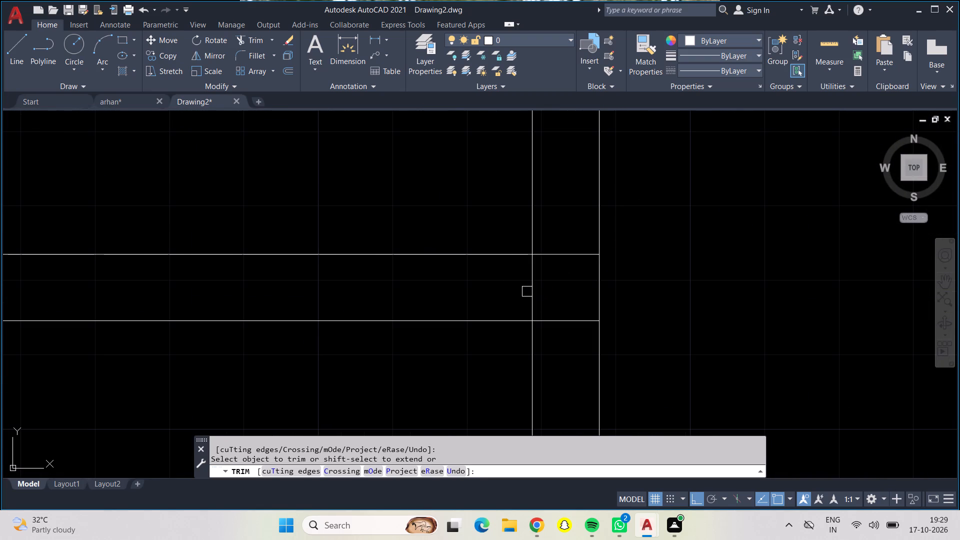
click(532, 292)
click(560, 252)
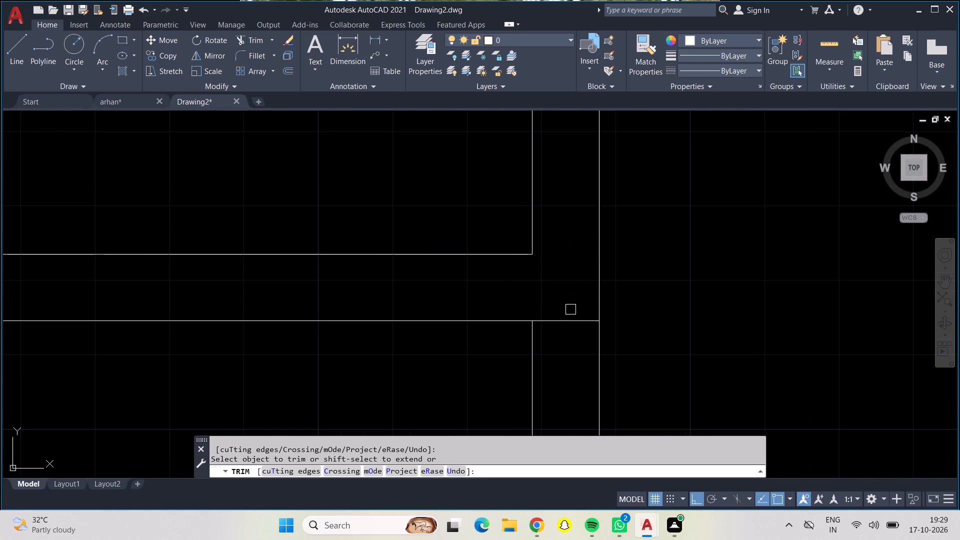
click(570, 317)
scroll(574, 325, down, 3)
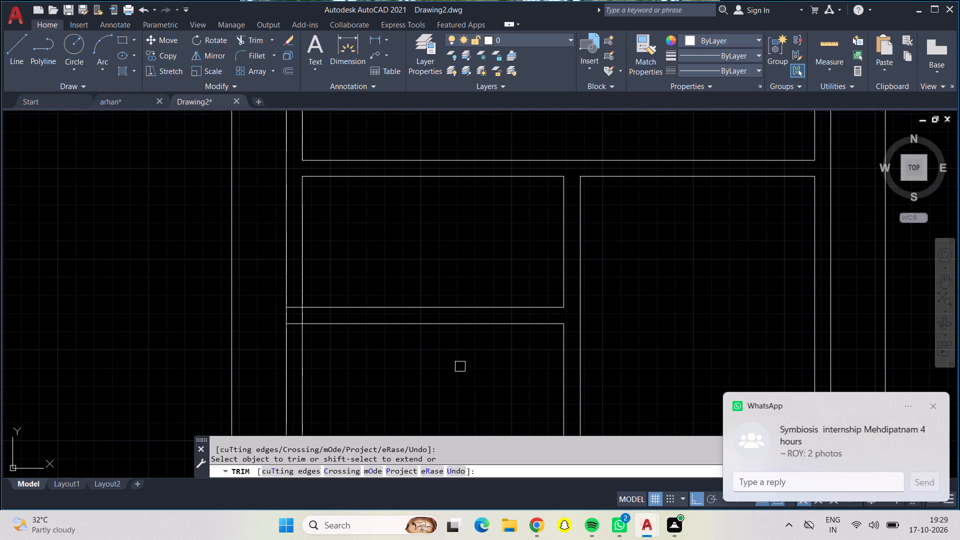
Trim the crossing lines where the lower-left horizontal wall meets the left exterior wall.
middle_drag(460, 366, 615, 311)
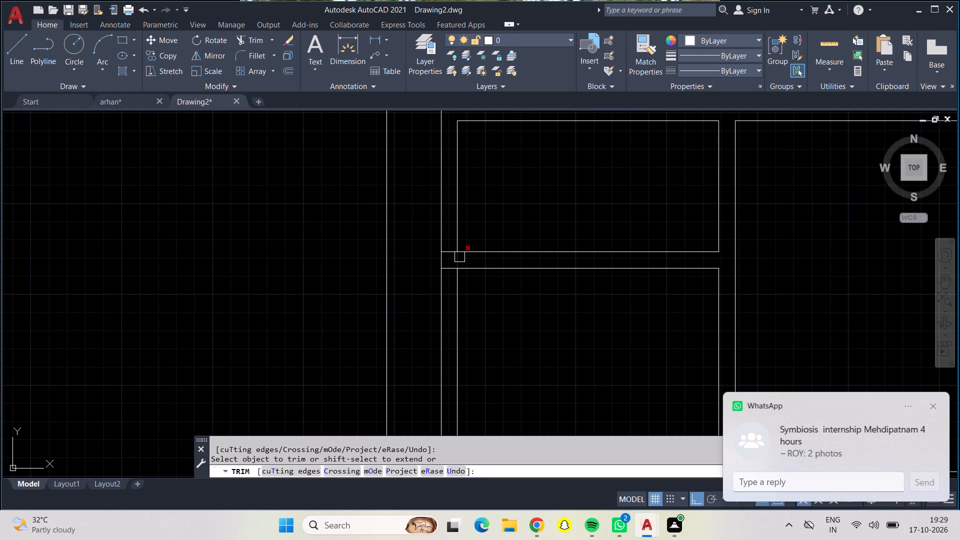
scroll(458, 257, up, 4)
drag(409, 203, 400, 336)
drag(402, 275, 455, 282)
scroll(471, 282, down, 4)
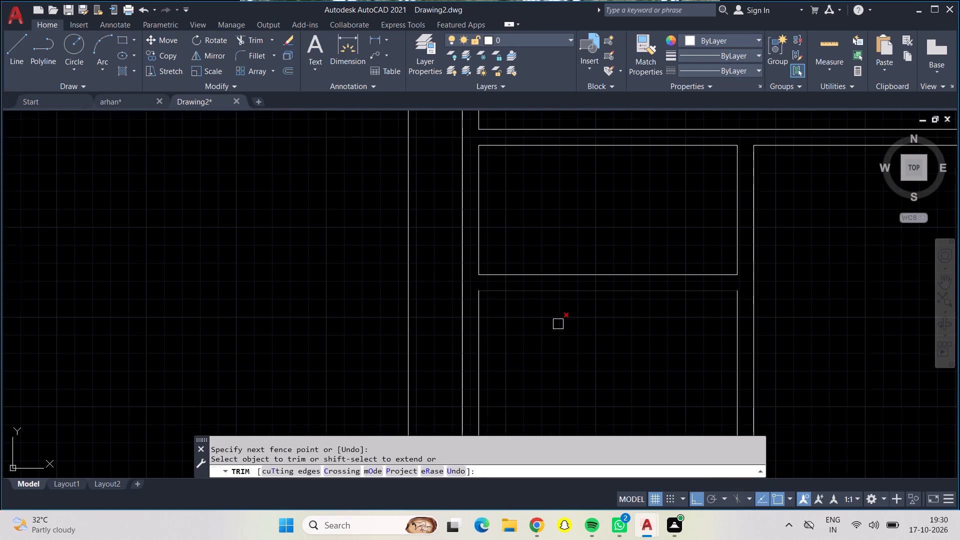
Trim the overlapping inner wall lines at the bottom-left corner of the exterior walls.
middle_drag(579, 360, 598, 266)
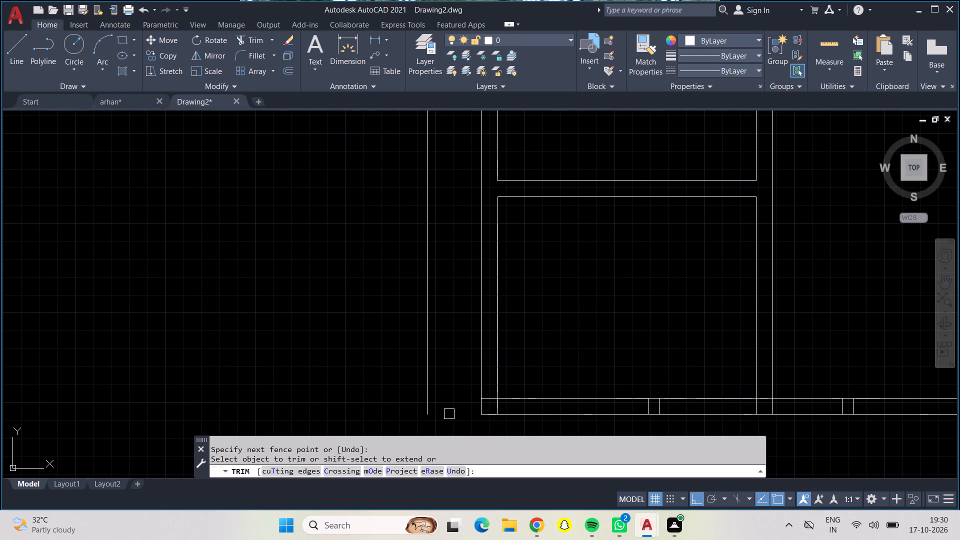
scroll(491, 410, up, 3)
scroll(491, 410, down, 1)
drag(491, 364, 503, 379)
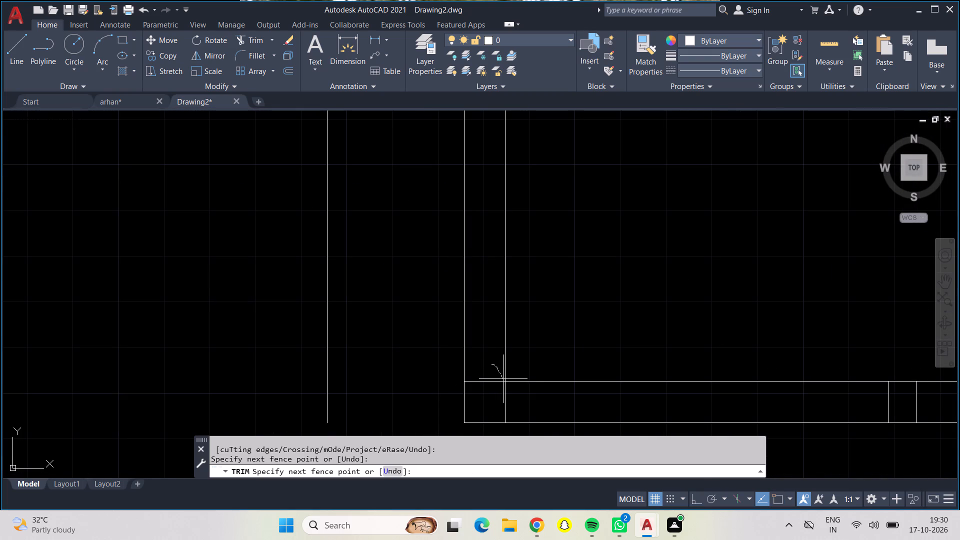
drag(503, 379, 510, 403)
Trim away the left pair of leftover partition stubs inside the bottom exterior wall.
scroll(519, 408, down, 3)
middle_drag(605, 361, 534, 337)
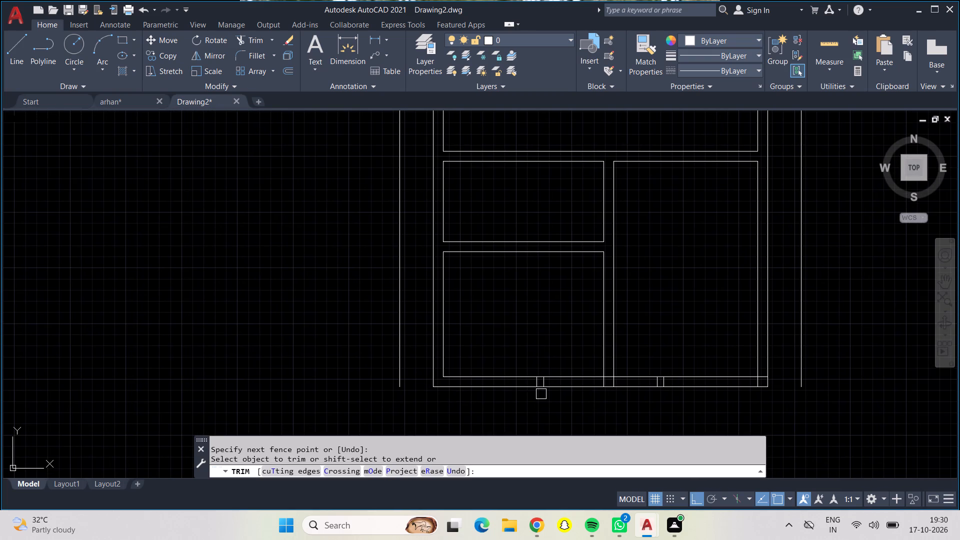
scroll(541, 394, up, 5)
drag(461, 266, 666, 258)
scroll(658, 262, up, 1)
scroll(658, 262, down, 1)
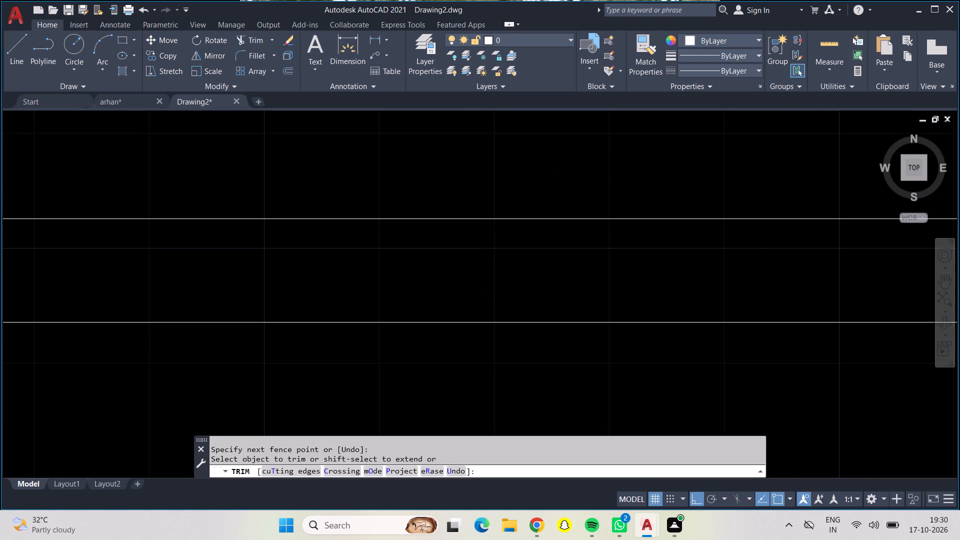
Trim the crossing lines where the lower vertical partition meets the bottom exterior wall.
scroll(658, 262, down, 2)
scroll(686, 355, down, 1)
middle_drag(686, 355, 627, 399)
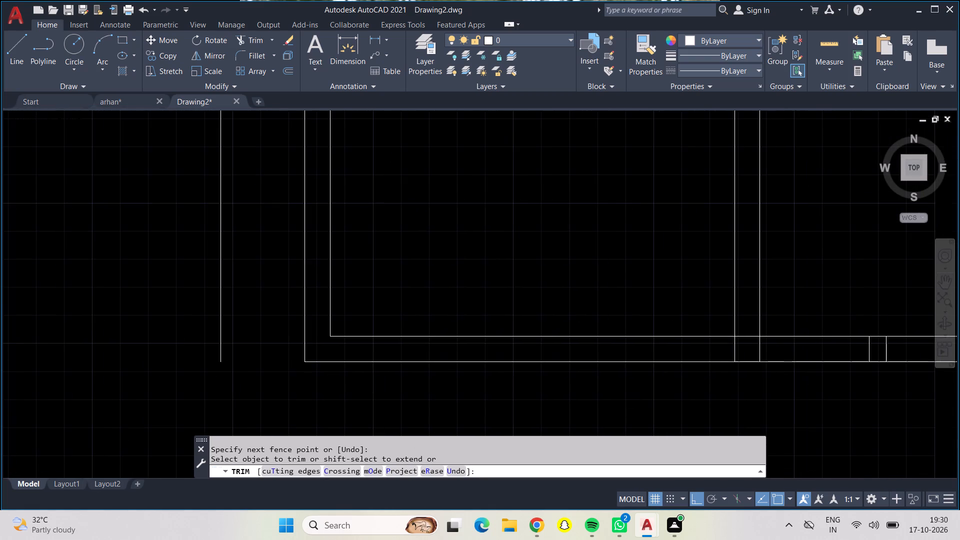
scroll(737, 342, up, 2)
scroll(737, 342, down, 1)
drag(696, 351, 783, 350)
click(746, 329)
click(746, 335)
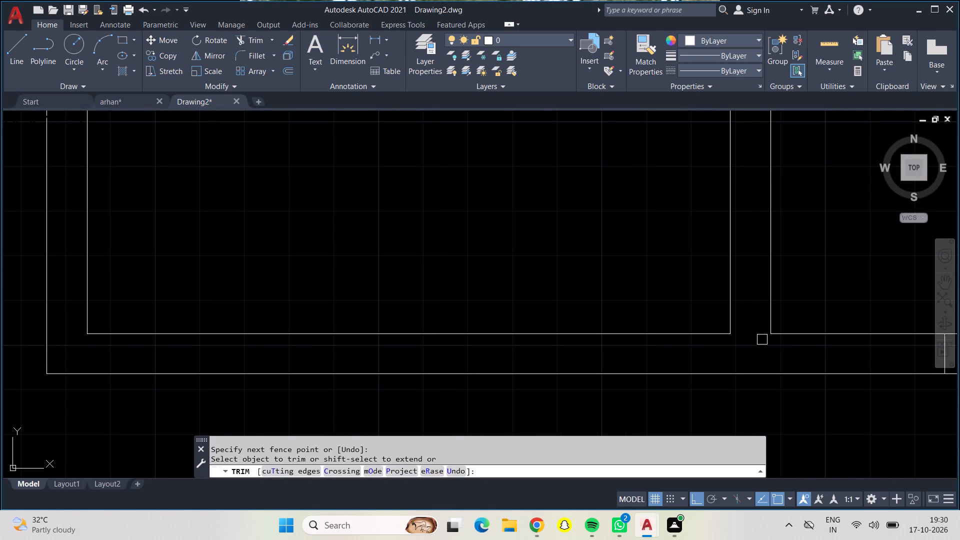
Trim away the right pair of leftover partition stubs inside the bottom exterior wall.
scroll(763, 339, down, 2)
middle_drag(803, 284, 668, 367)
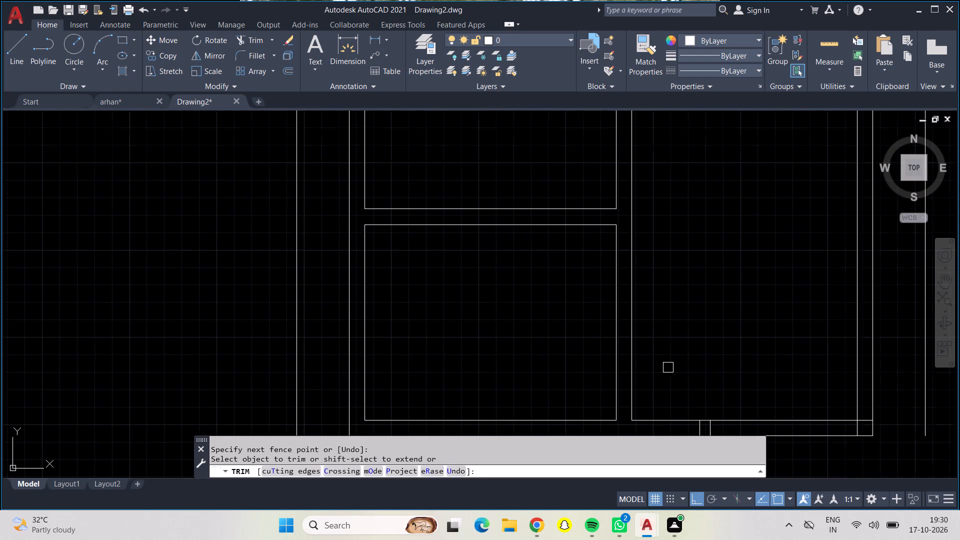
scroll(699, 353, down, 1)
middle_drag(699, 362, 658, 267)
scroll(699, 362, down, 1)
scroll(676, 289, up, 5)
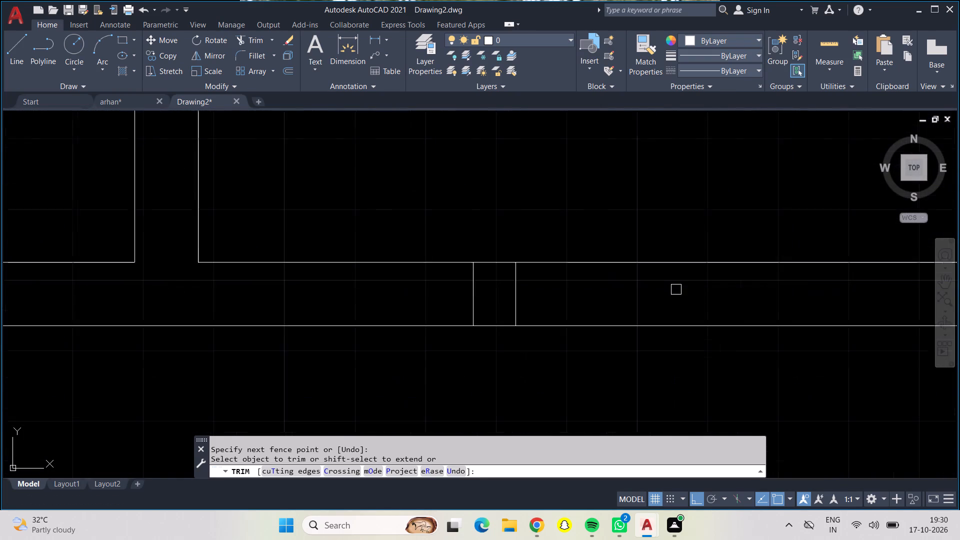
scroll(676, 289, up, 1)
drag(267, 282, 442, 298)
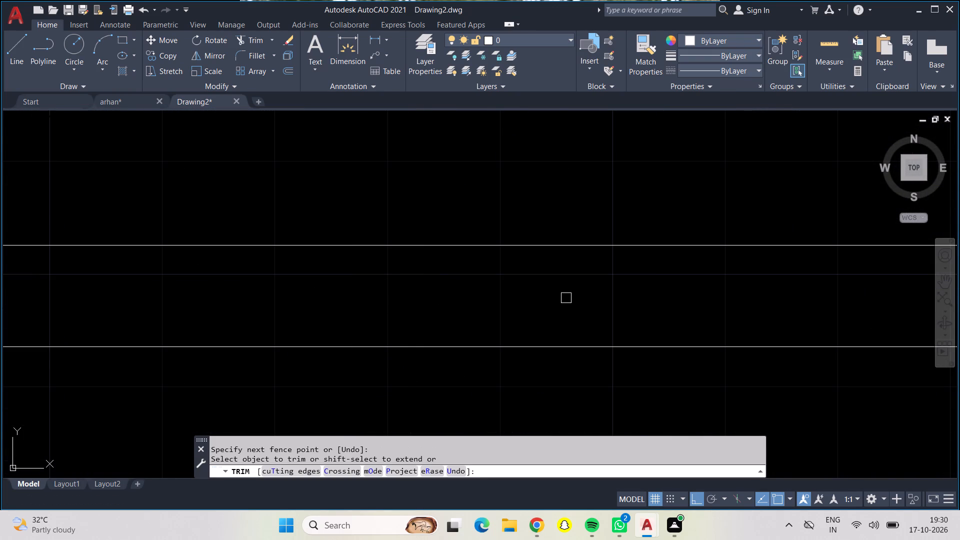
scroll(566, 297, up, 1)
scroll(691, 287, down, 2)
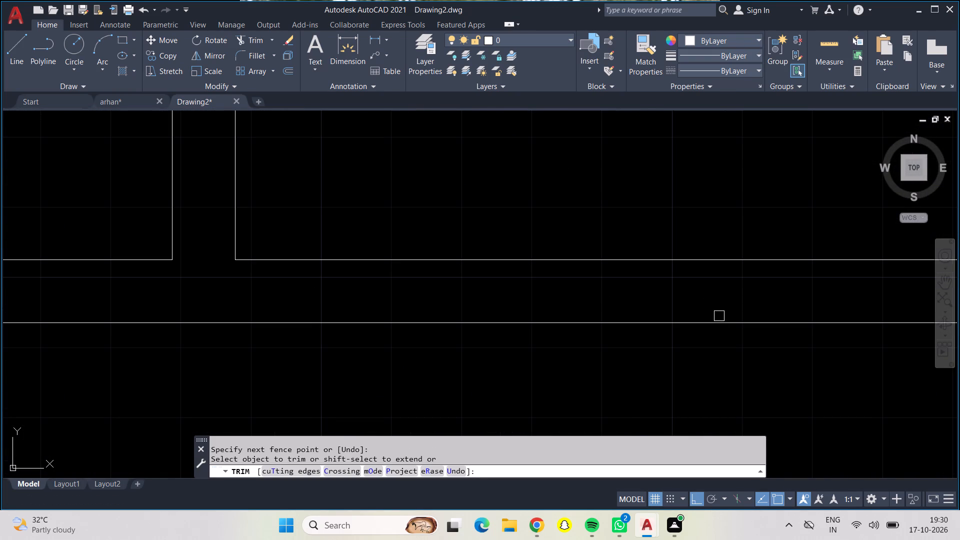
Trim the overlapping inner wall lines at the bottom-right corner of the exterior walls and finish trimming.
scroll(753, 338, down, 2)
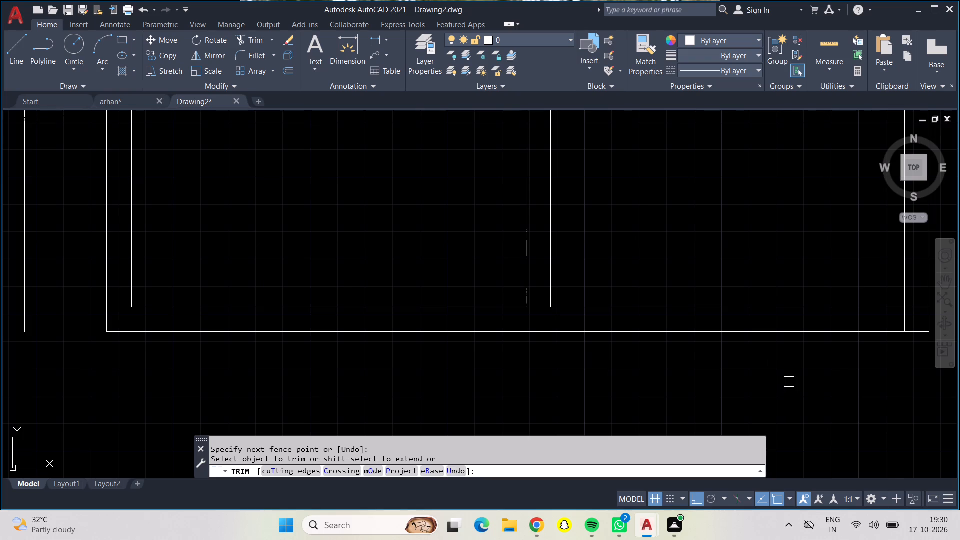
middle_drag(812, 349, 729, 347)
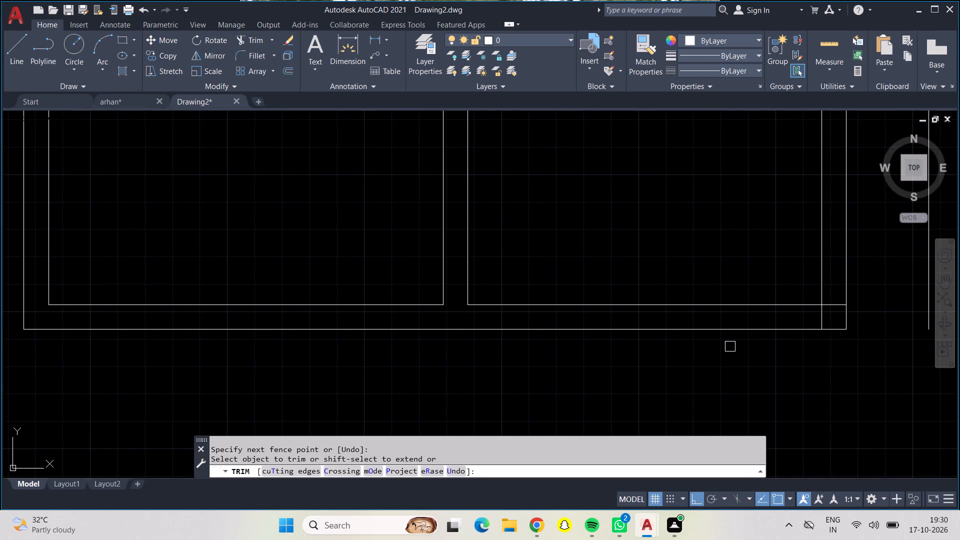
scroll(815, 302, up, 4)
drag(881, 310, 834, 384)
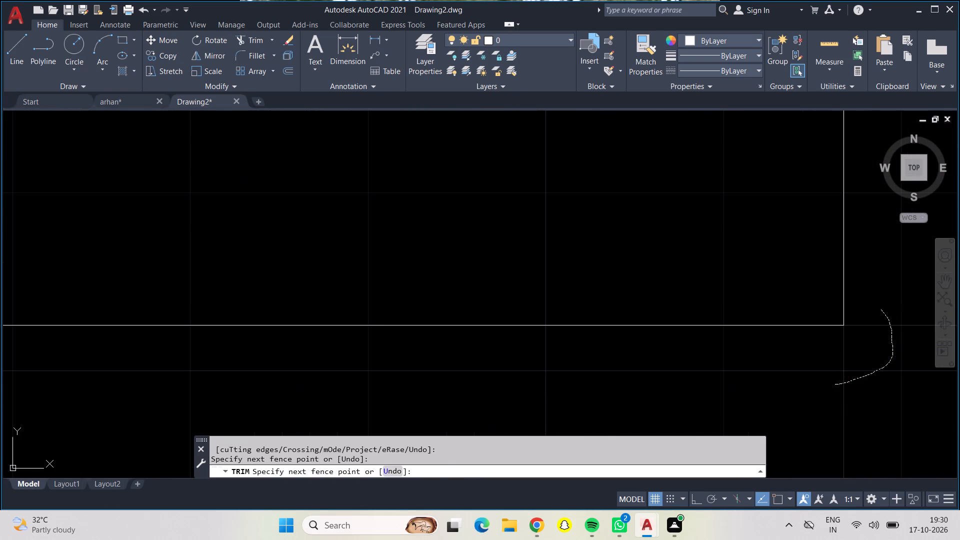
scroll(832, 379, down, 4)
scroll(714, 267, down, 1)
middle_drag(714, 267, 802, 389)
scroll(786, 342, down, 1)
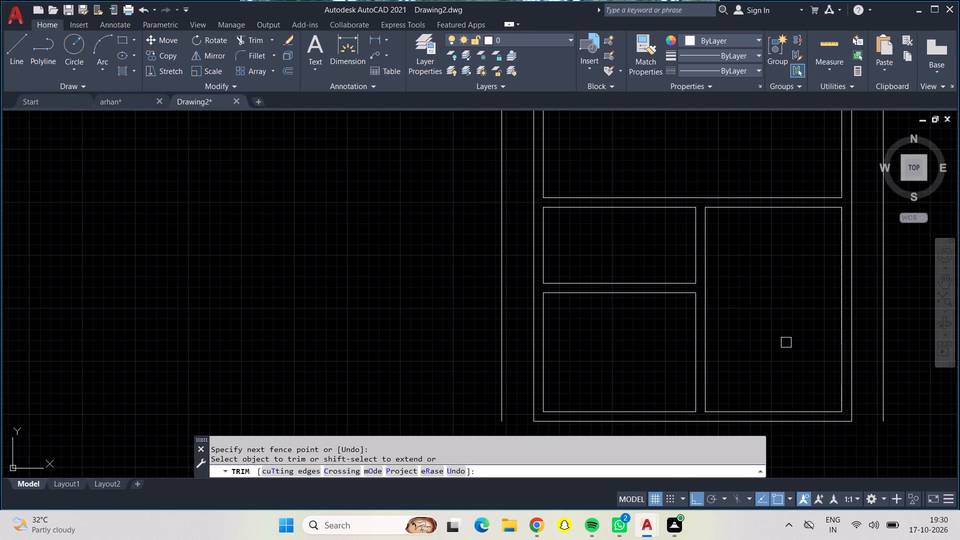
middle_drag(786, 342, 778, 287)
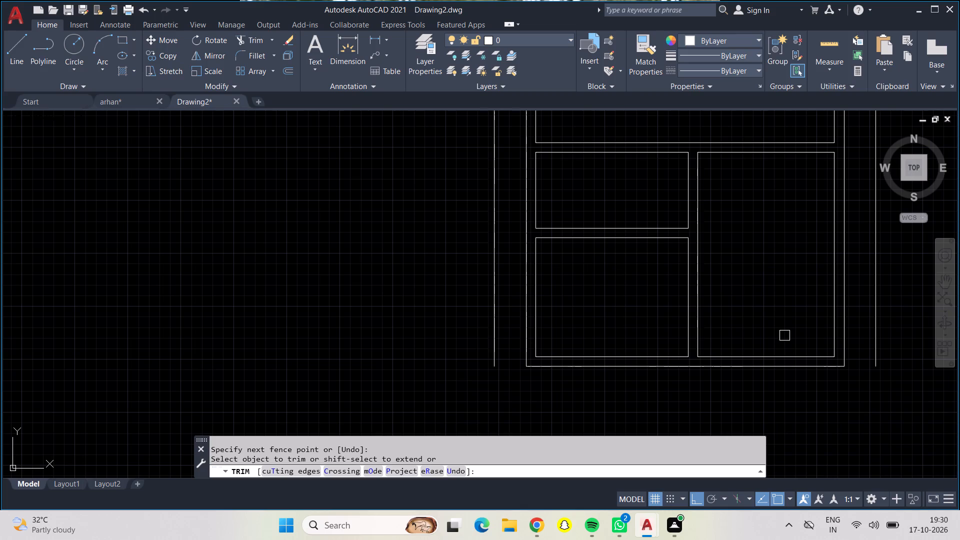
key(Return)
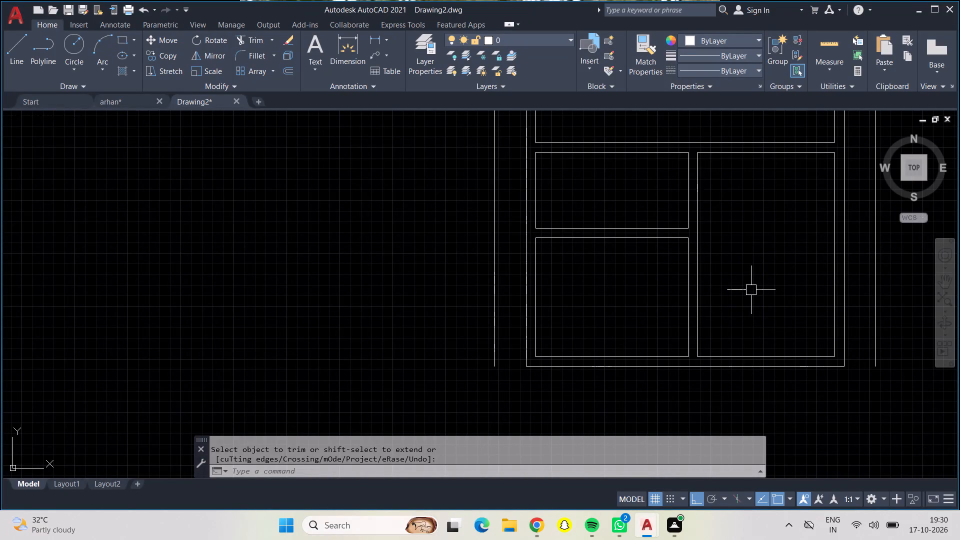
Draw a line from the left boundary's bottom end to the bottom-left corner of the exterior wall.
click(15, 55)
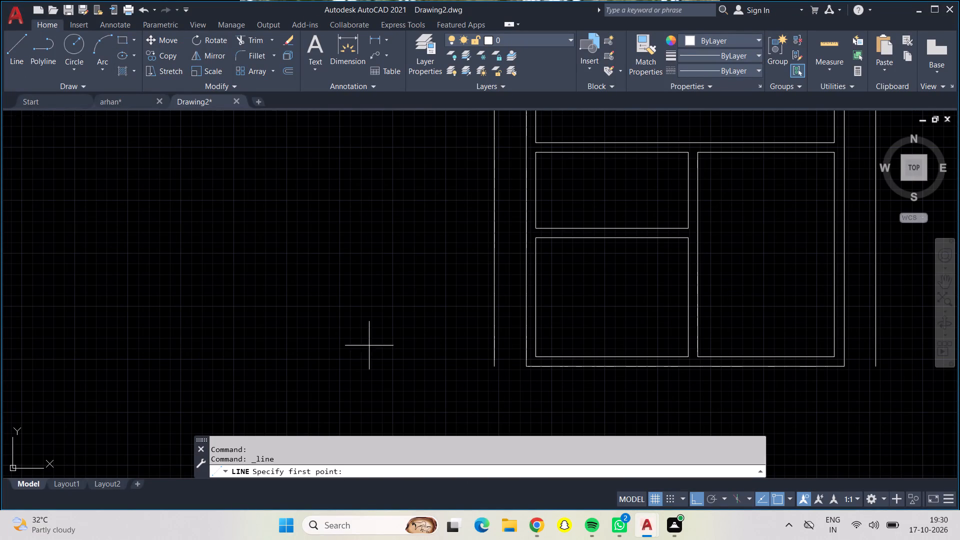
scroll(488, 370, up, 4)
click(518, 352)
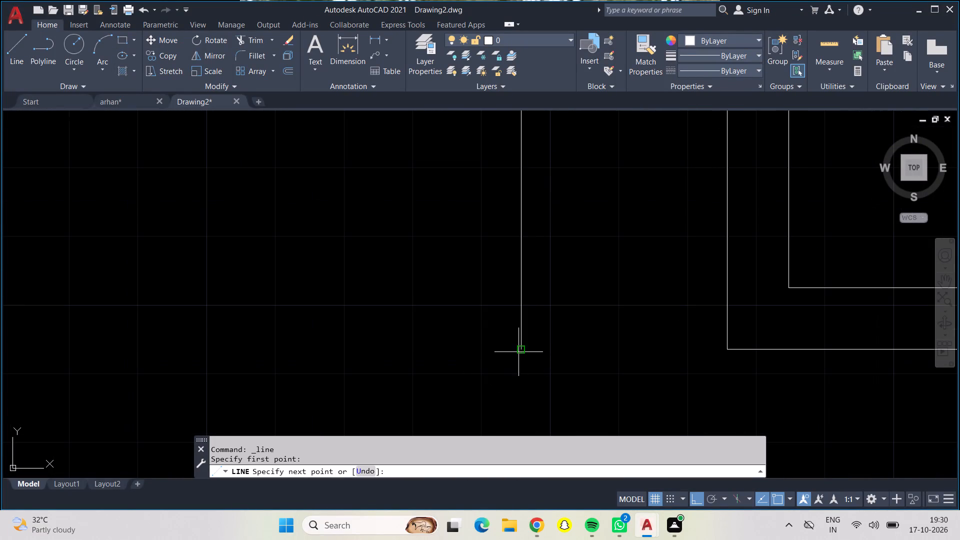
click(725, 352)
key(Return)
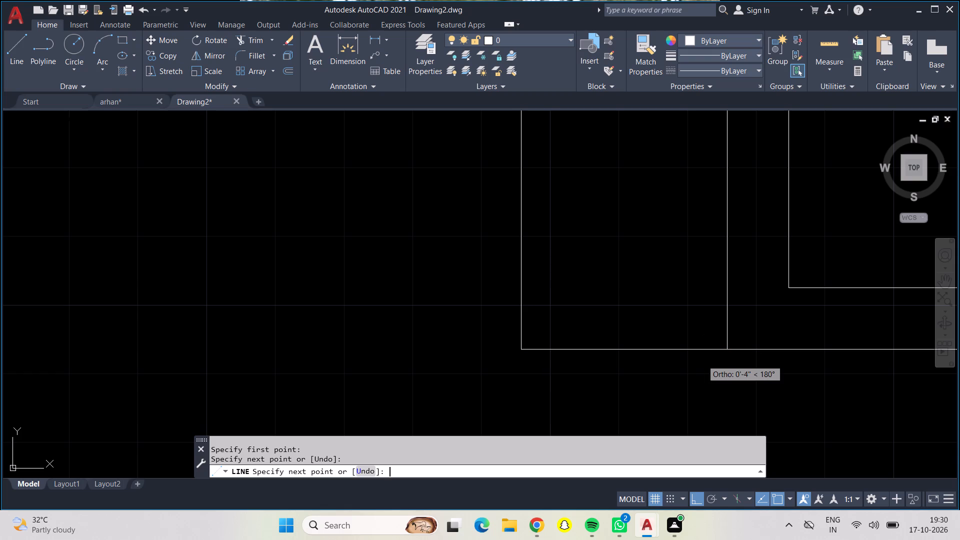
Draw a line from the right boundary's bottom end to the bottom-right corner of the exterior wall.
click(22, 50)
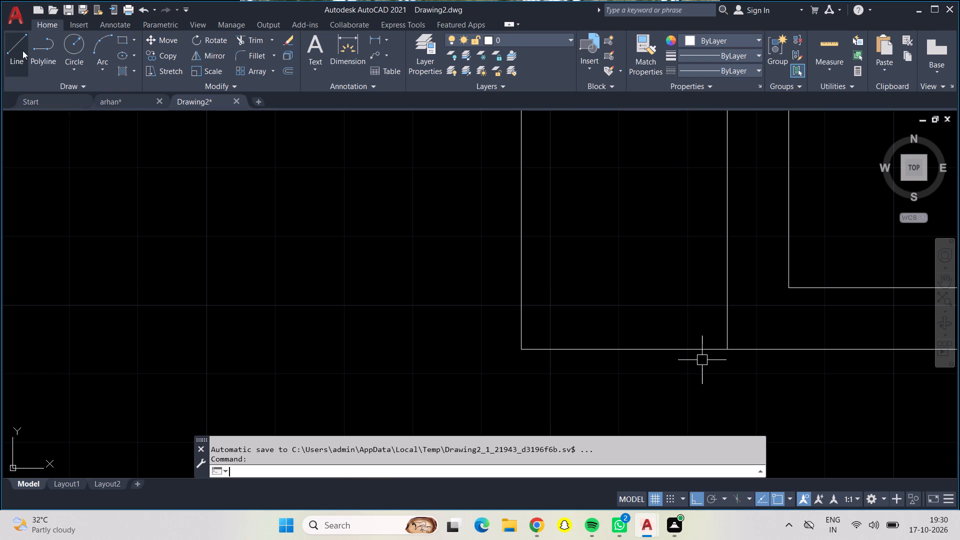
scroll(861, 261, down, 2)
middle_drag(871, 252, 473, 191)
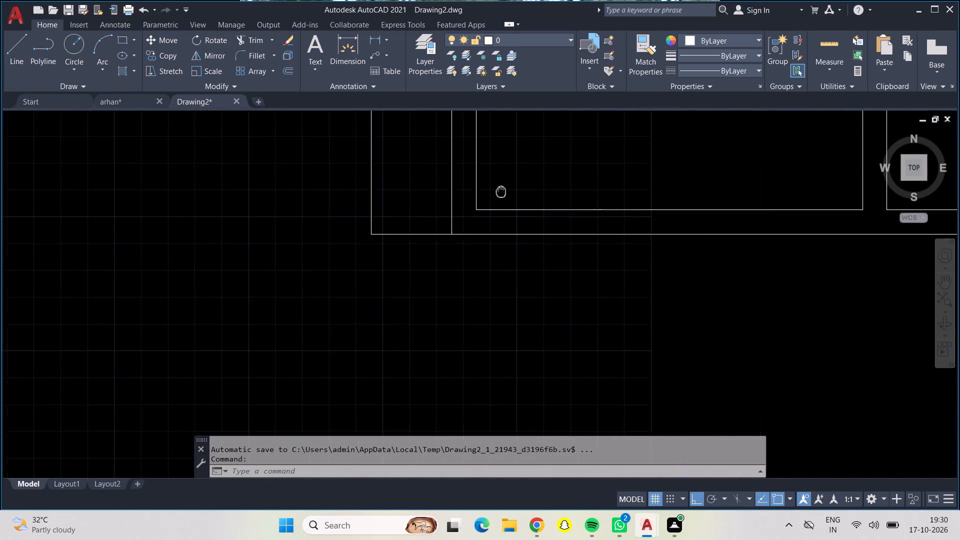
middle_drag(473, 191, 260, 223)
click(13, 59)
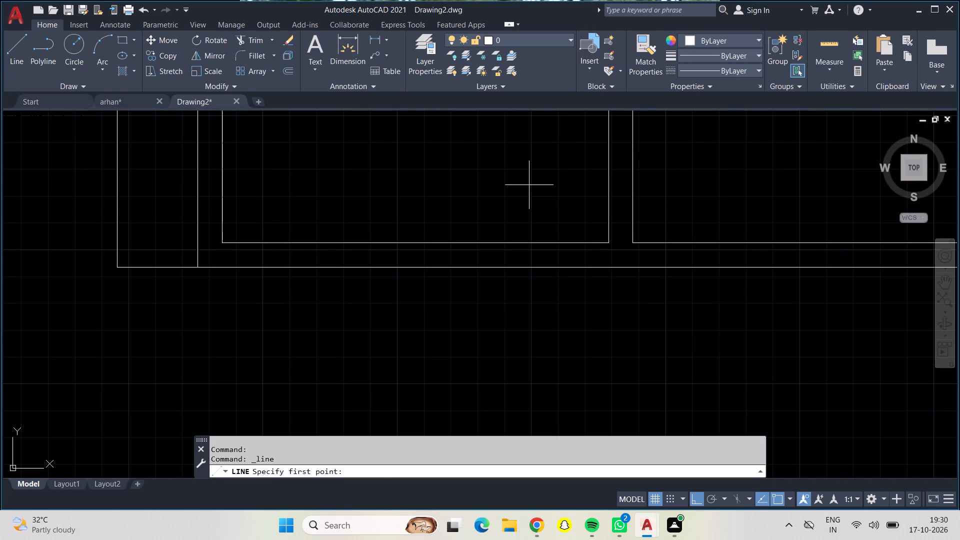
middle_drag(697, 182, 158, 216)
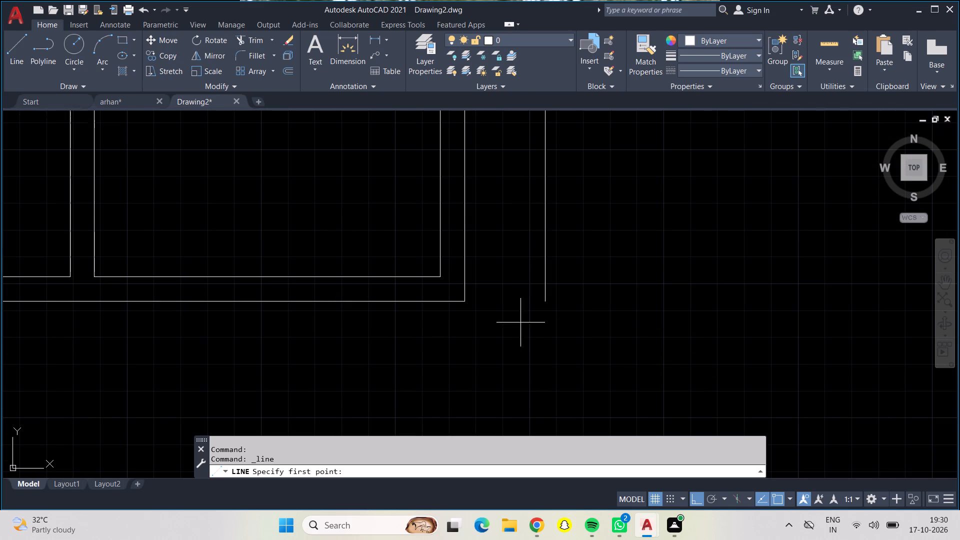
click(544, 302)
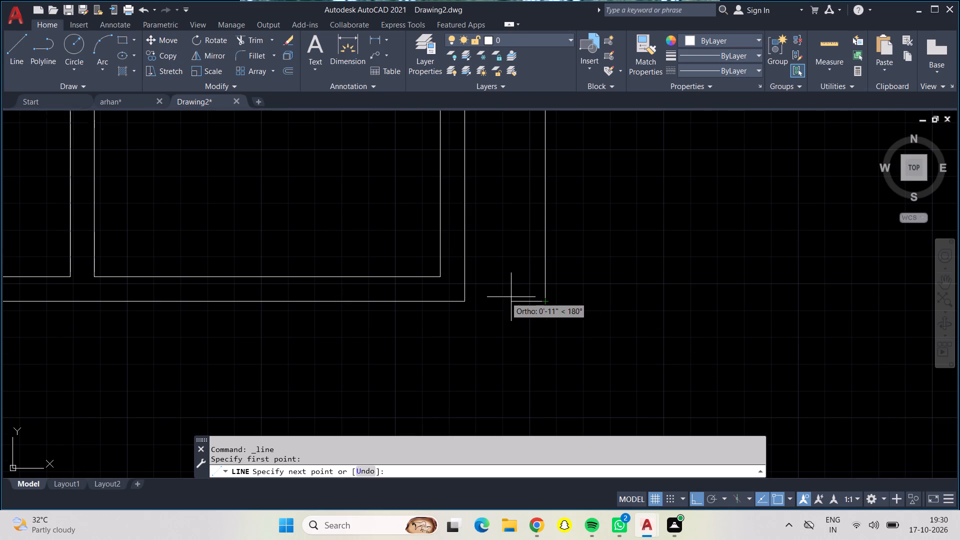
click(463, 301)
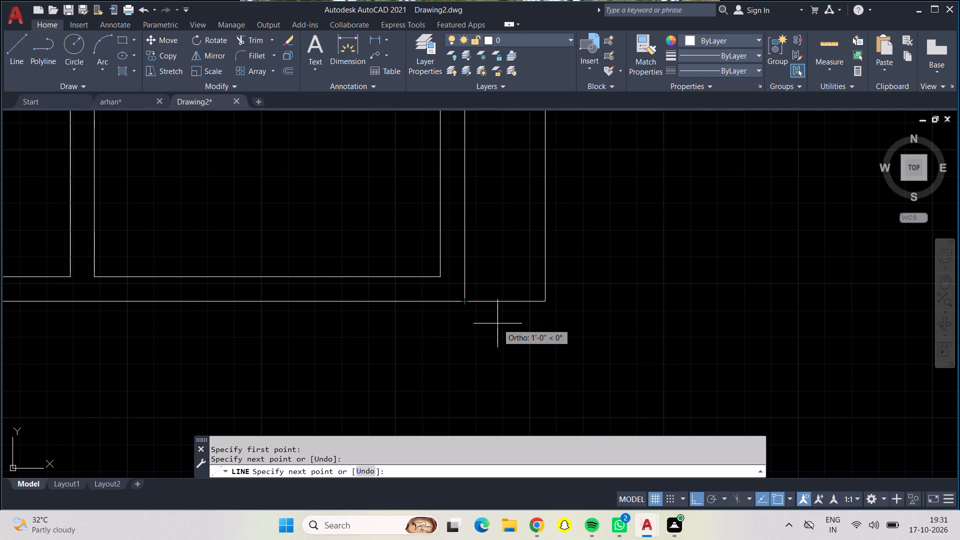
key(Return)
Look over the whole floor plan and its rooms, from the upper rooms down to the lower-right room.
scroll(509, 315, down, 3)
scroll(439, 197, down, 1)
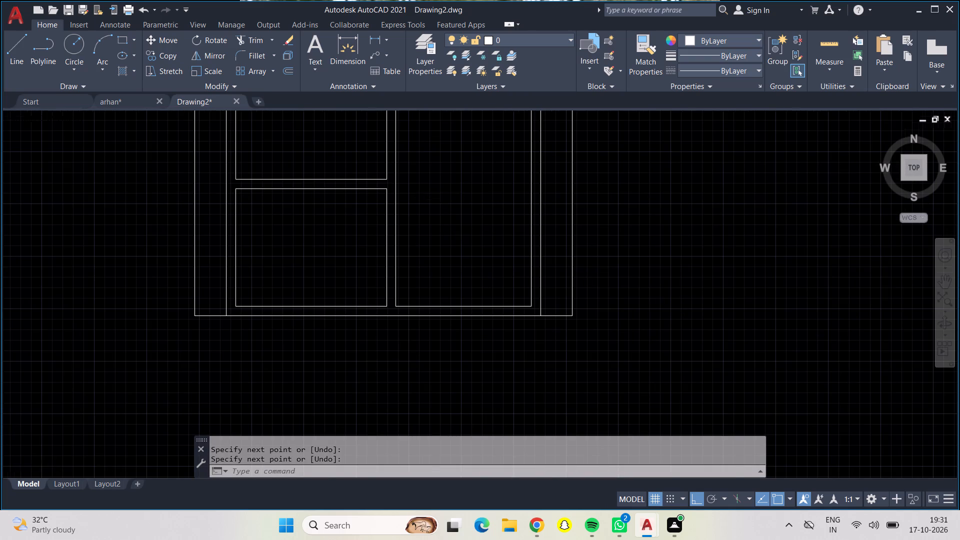
middle_drag(439, 197, 496, 363)
scroll(503, 365, down, 1)
middle_drag(492, 302, 500, 267)
middle_drag(482, 228, 504, 302)
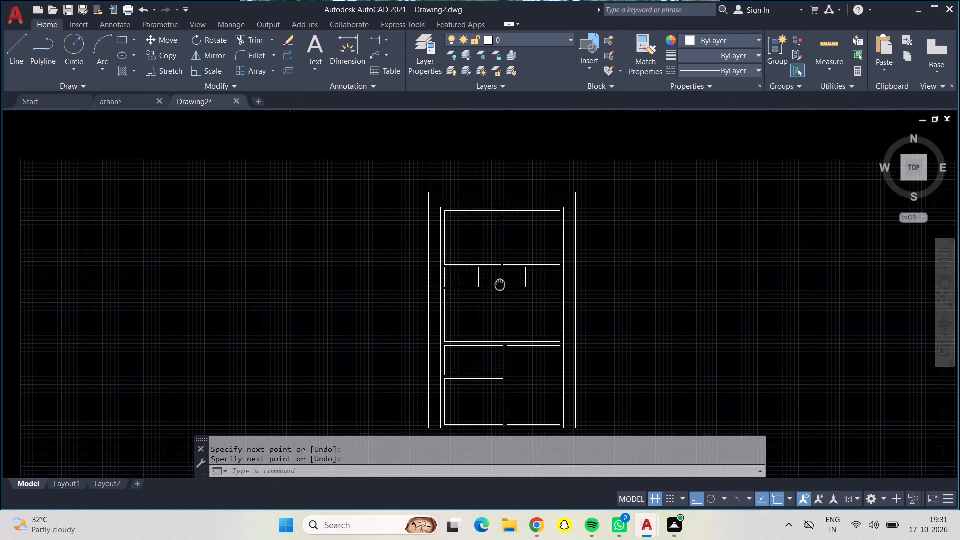
middle_drag(504, 302, 506, 308)
scroll(506, 308, up, 3)
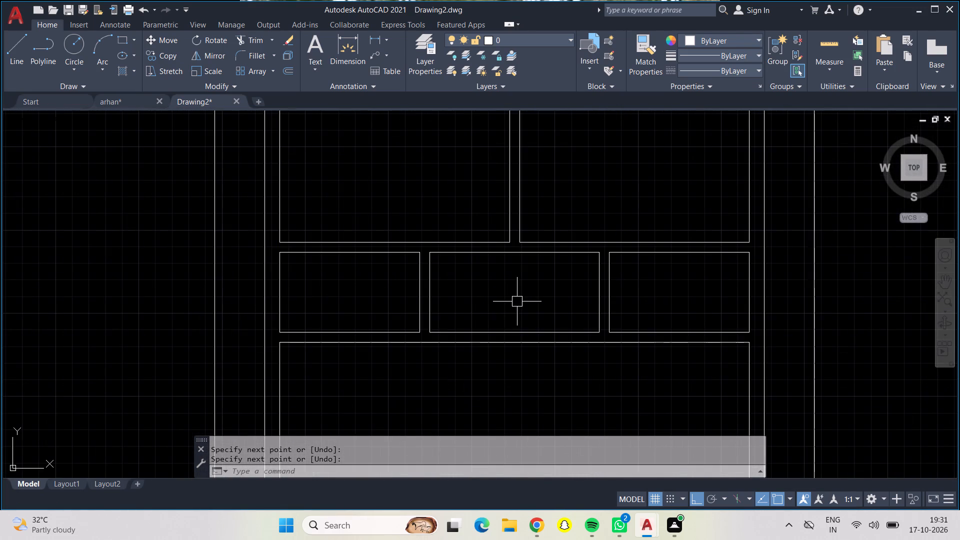
middle_drag(517, 301, 573, 335)
scroll(577, 335, up, 1)
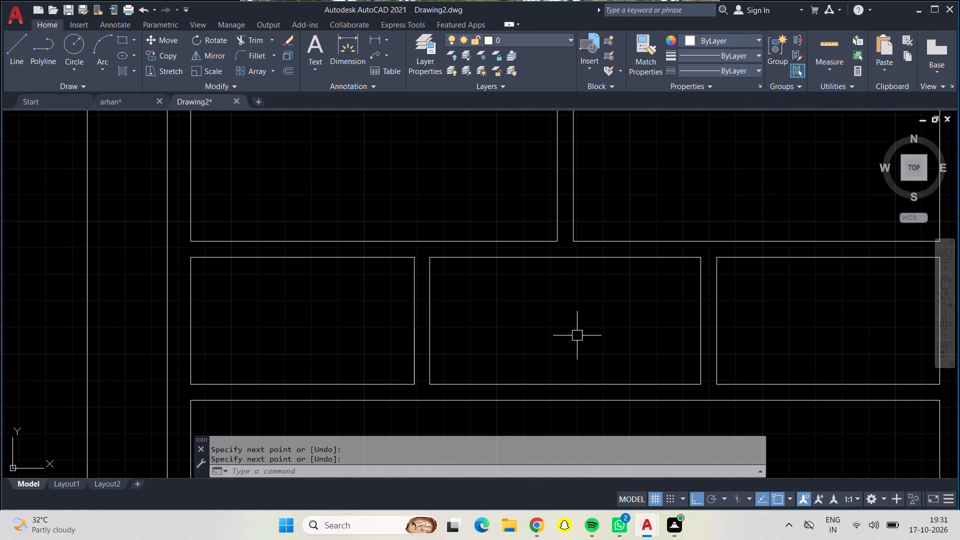
middle_drag(577, 335, 590, 274)
scroll(590, 274, down, 1)
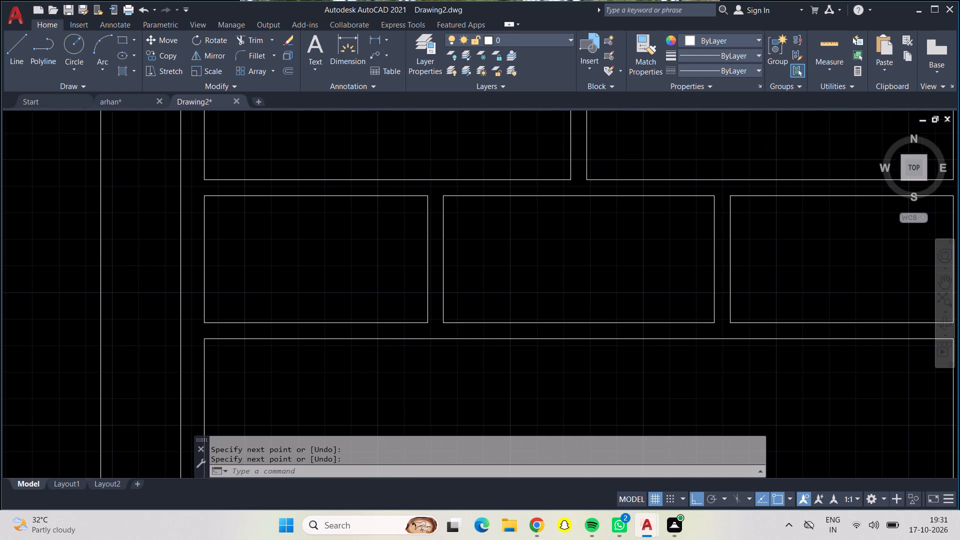
scroll(526, 399, down, 1)
middle_drag(526, 399, 564, 318)
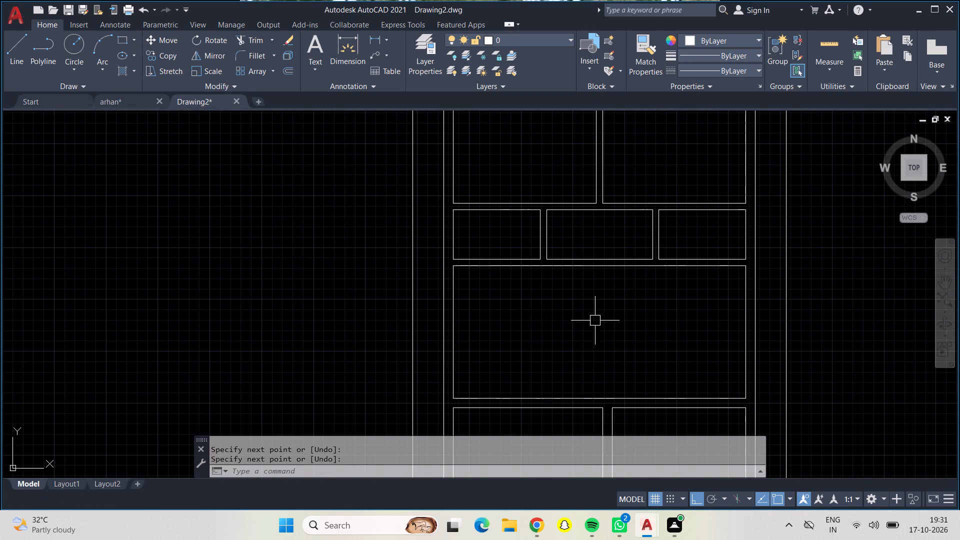
scroll(610, 385, up, 1)
middle_drag(657, 348, 657, 301)
scroll(720, 396, down, 1)
middle_drag(719, 407, 720, 309)
middle_drag(740, 366, 739, 314)
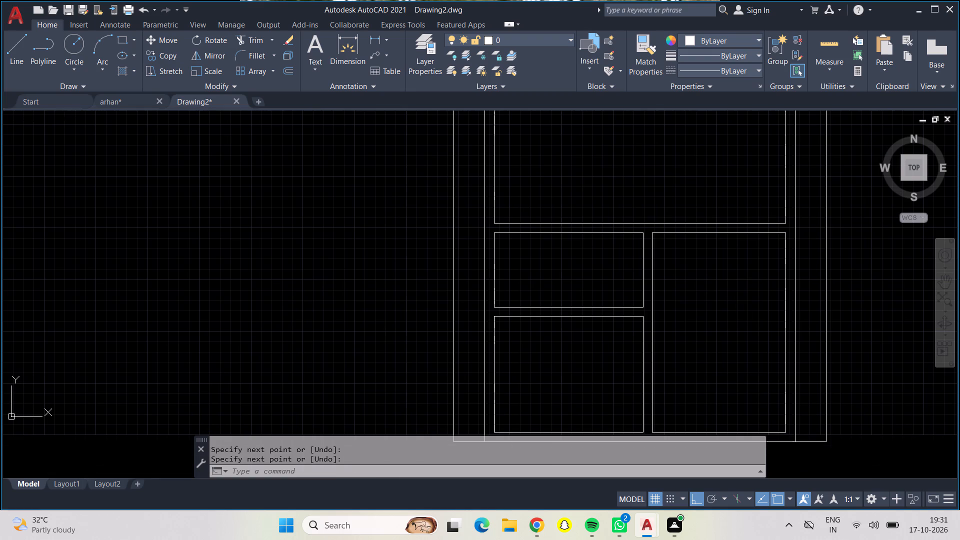
Measure the width and length of the lower-right room.
click(832, 54)
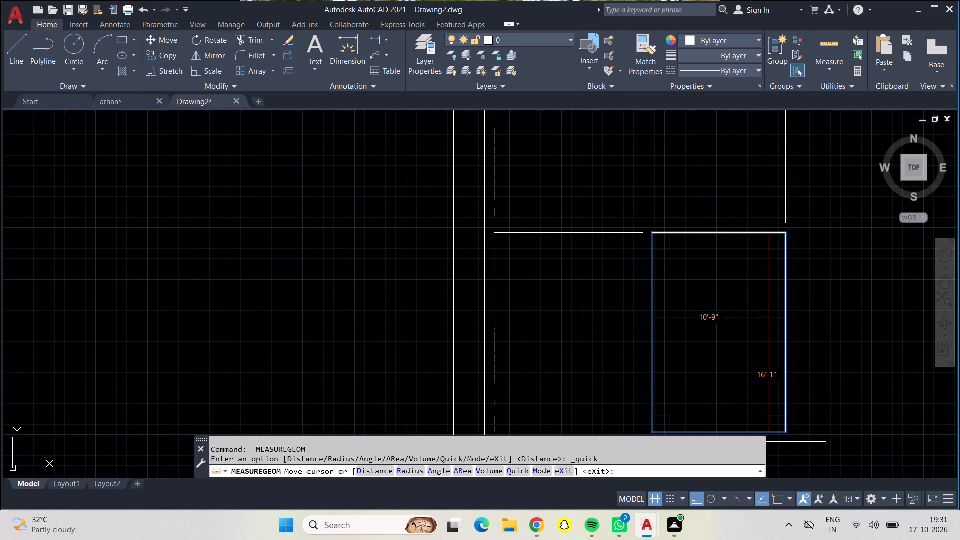
key(Return)
scroll(768, 317, down, 1)
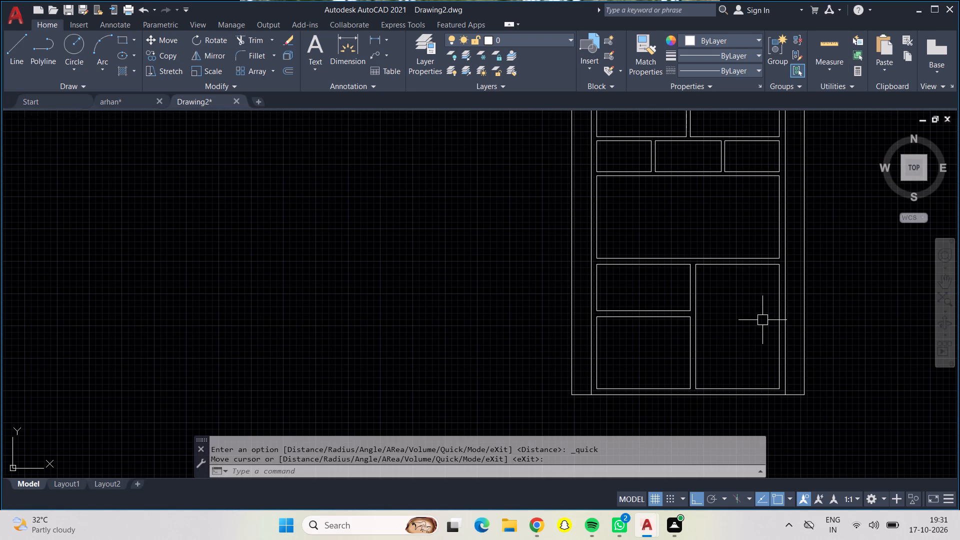
middle_drag(751, 333, 673, 304)
scroll(673, 304, up, 2)
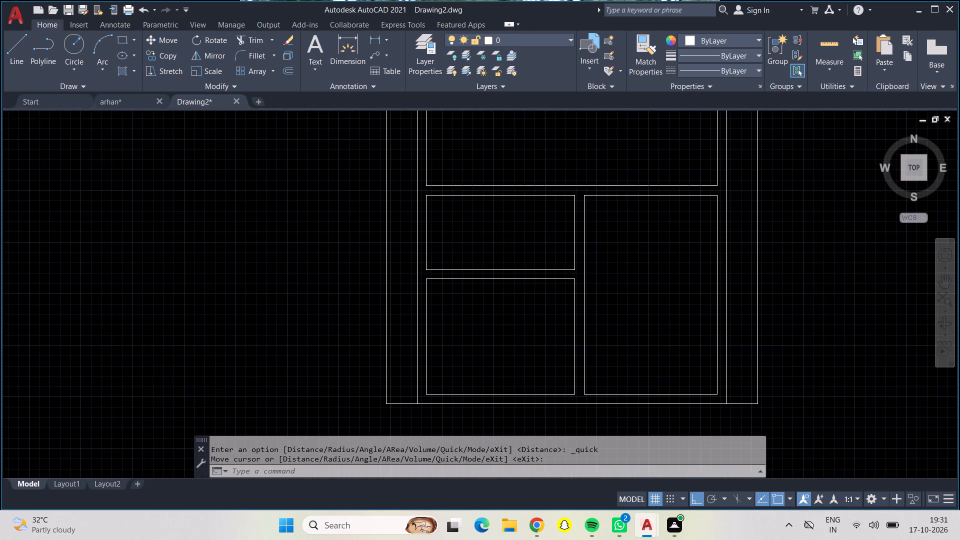
scroll(673, 304, down, 1)
click(823, 40)
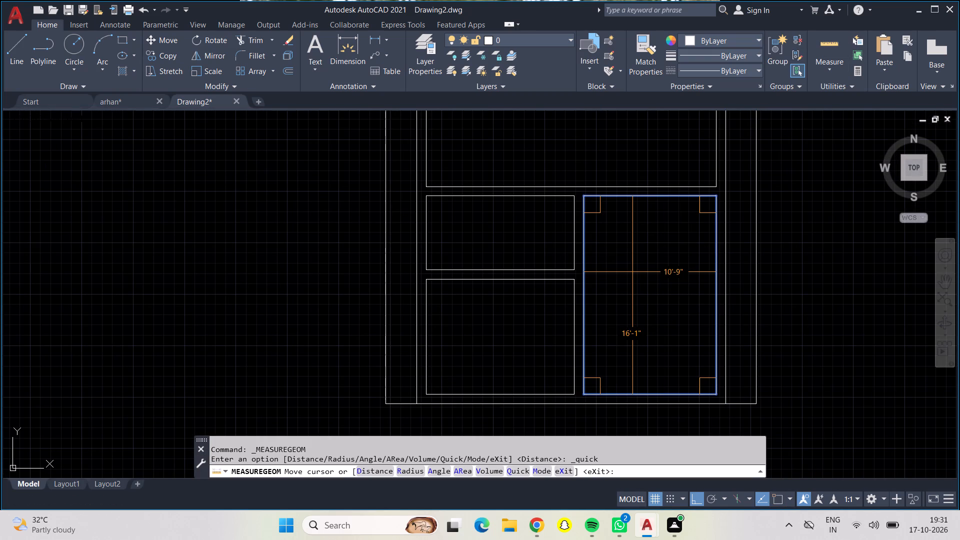
key(Return)
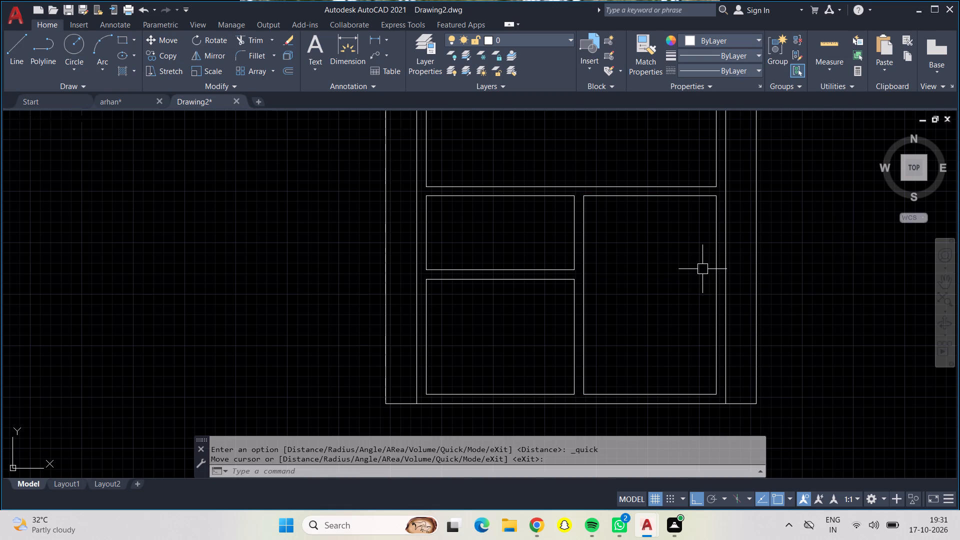
key(Escape)
Offset the lower-right room's right and bottom inner wall lines 3' into the room.
key(o)
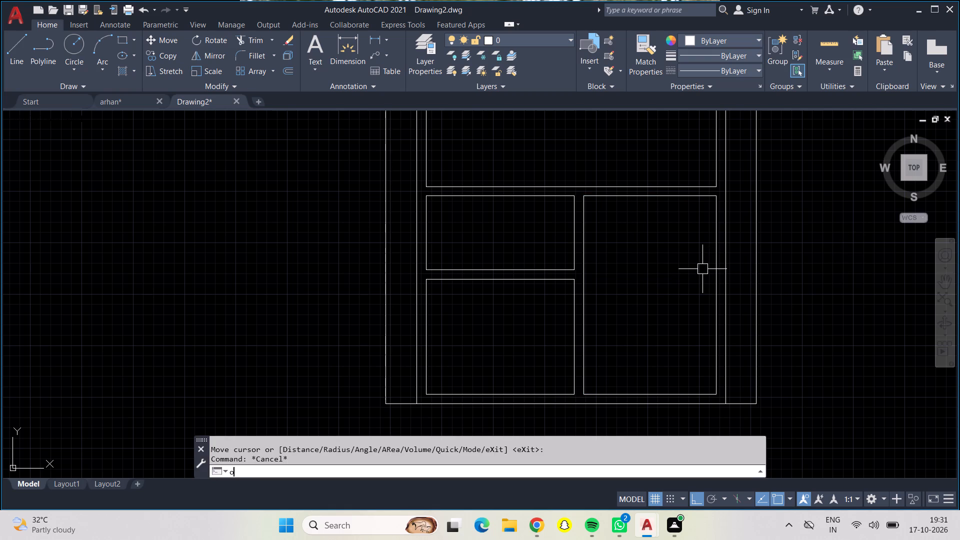
key(Return)
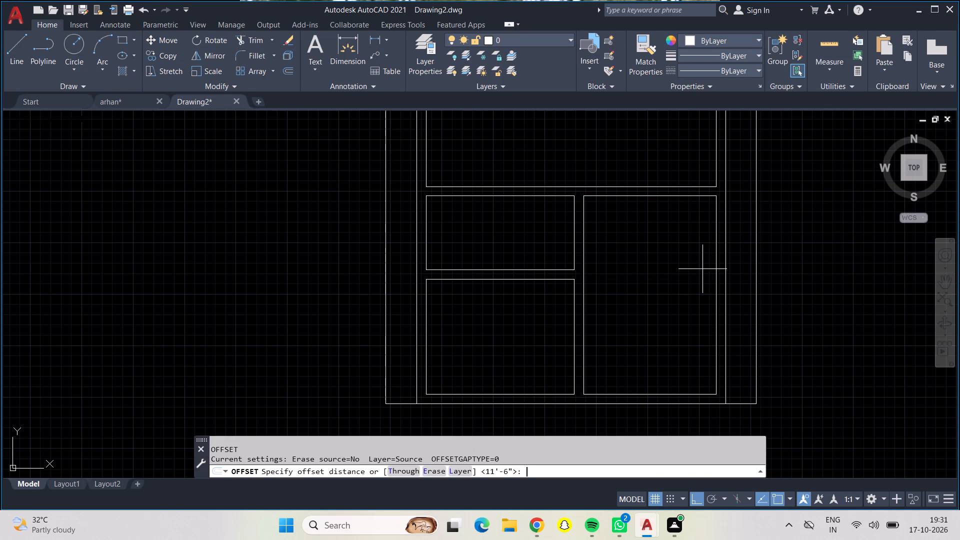
text(3')
key(Return)
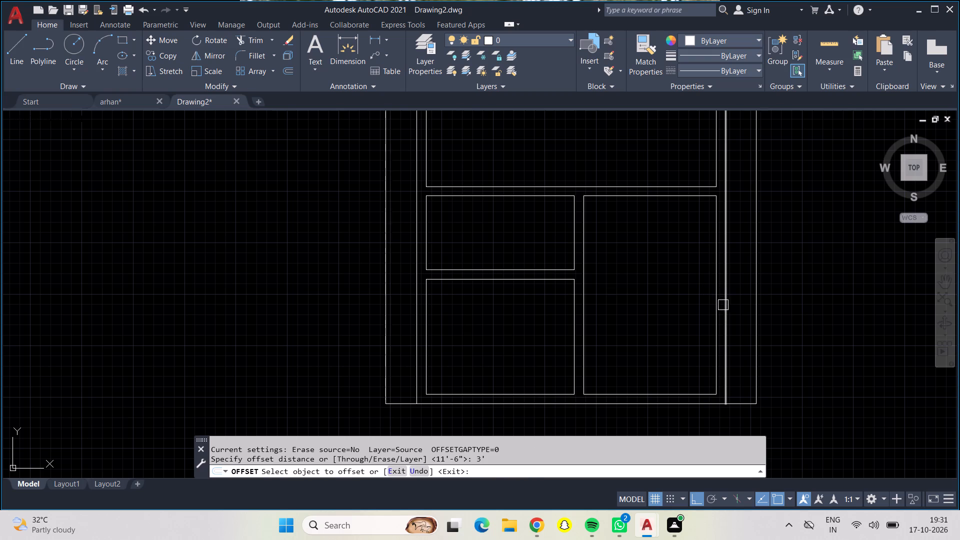
click(717, 308)
click(649, 313)
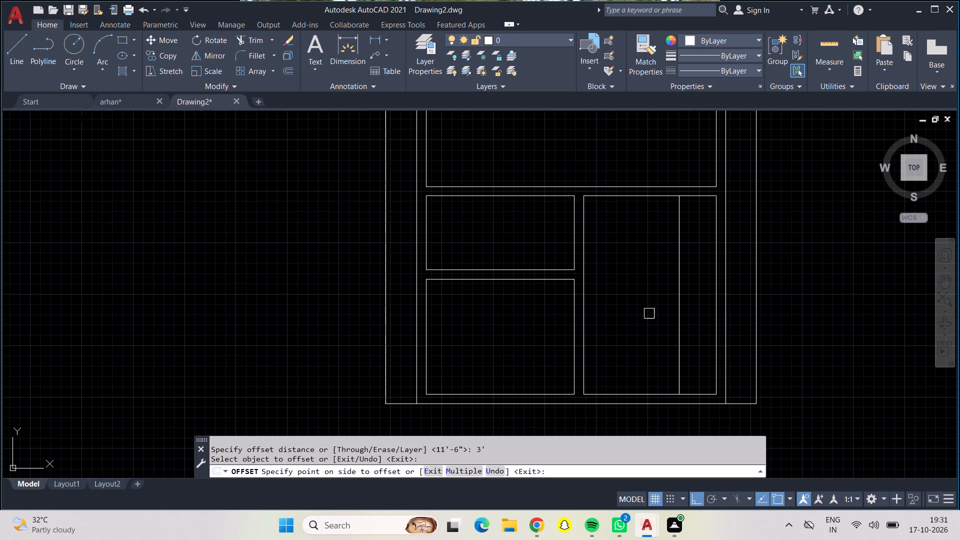
click(625, 395)
click(626, 337)
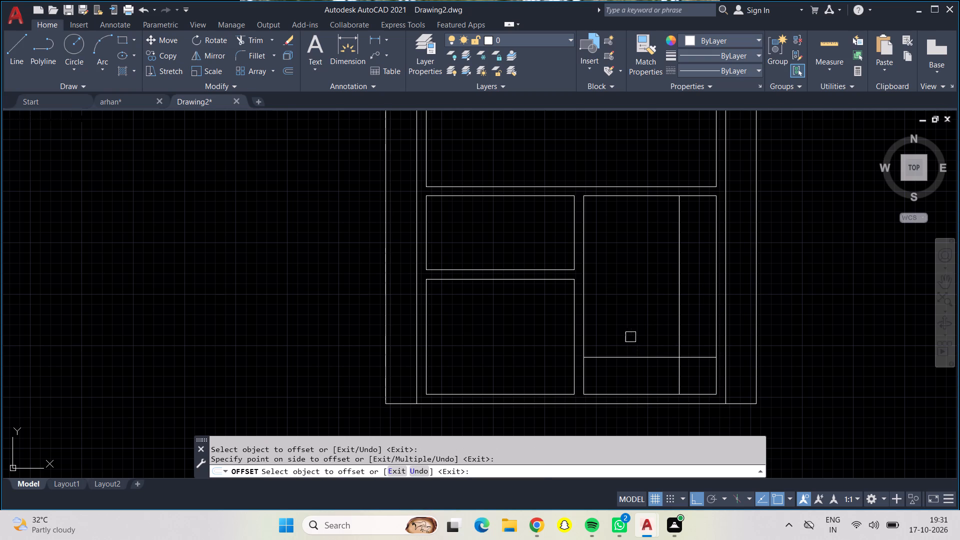
click(691, 355)
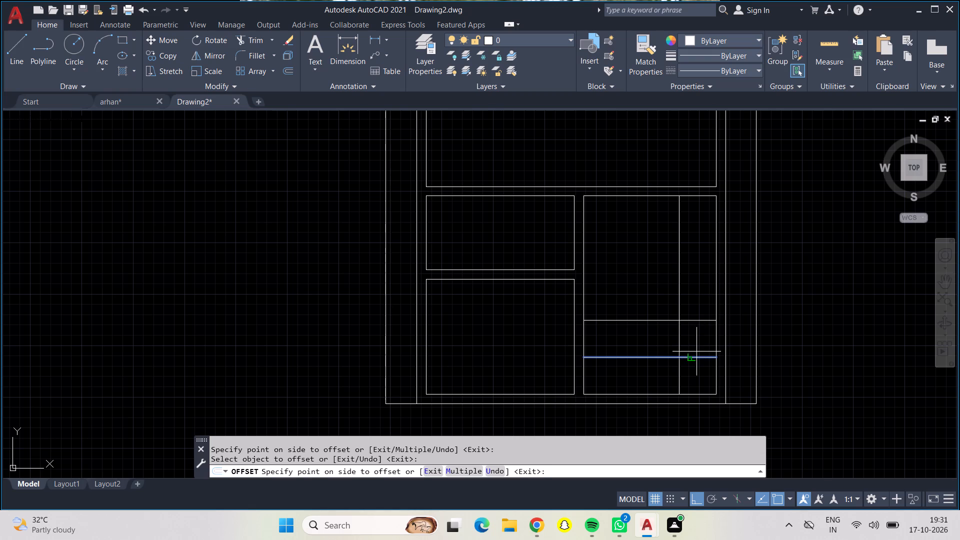
key(Escape)
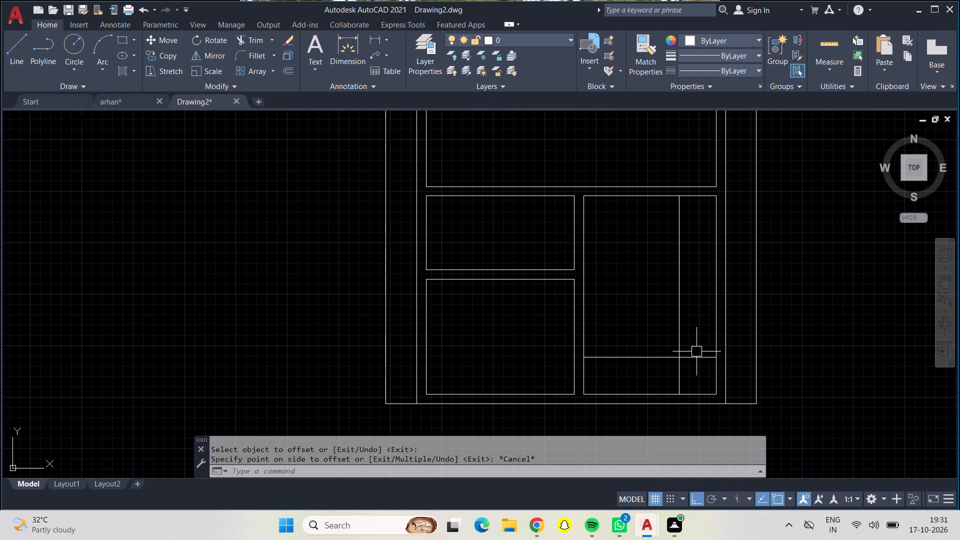
key(Escape)
Offset the lower-right room's lower horizontal 3' offset line upward six times in succession at 9" spacing.
key(o)
key(Return)
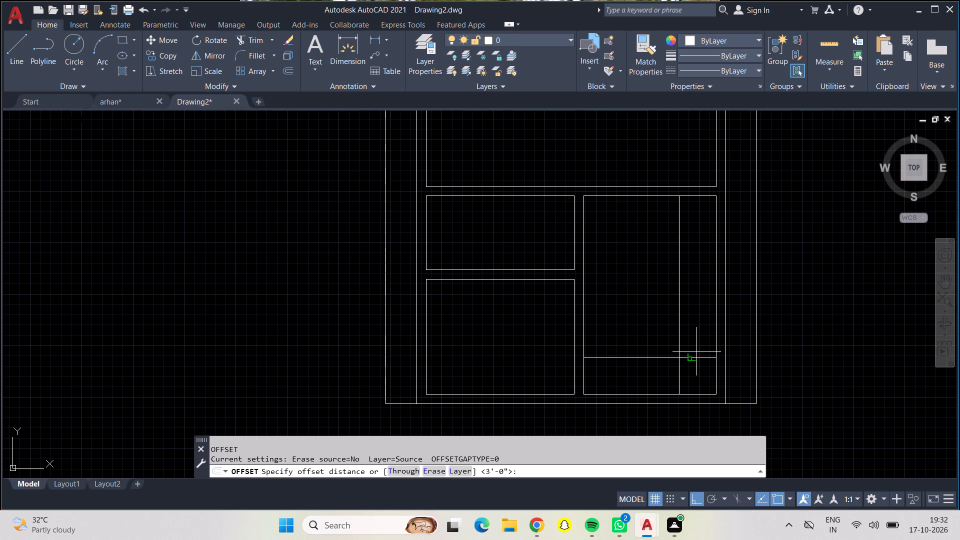
text(9")
key(Return)
click(646, 356)
click(639, 296)
click(632, 347)
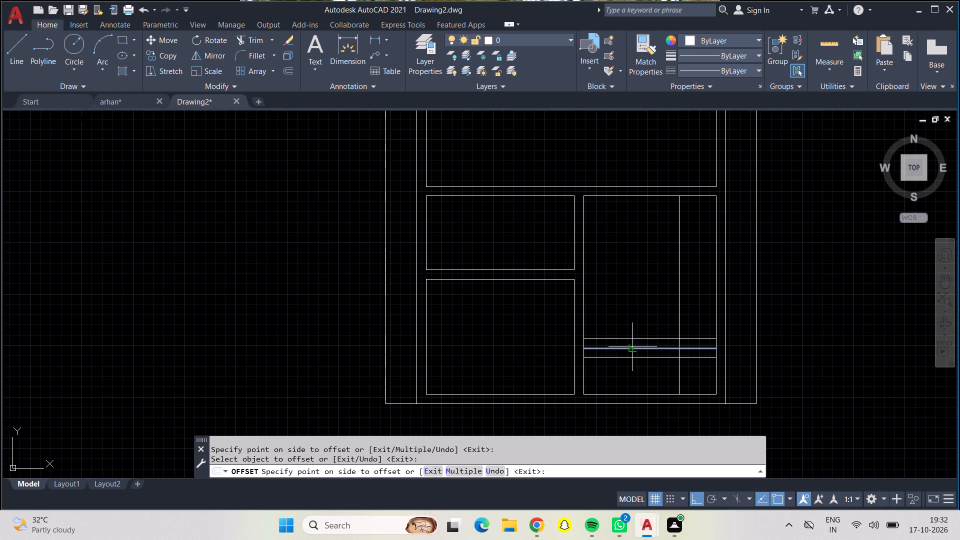
click(643, 296)
click(655, 336)
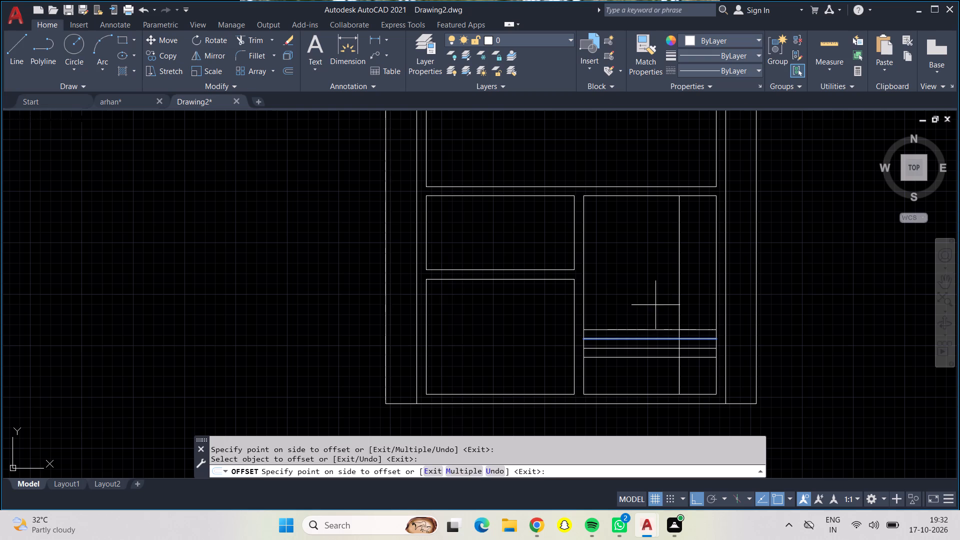
click(656, 300)
click(655, 328)
click(664, 285)
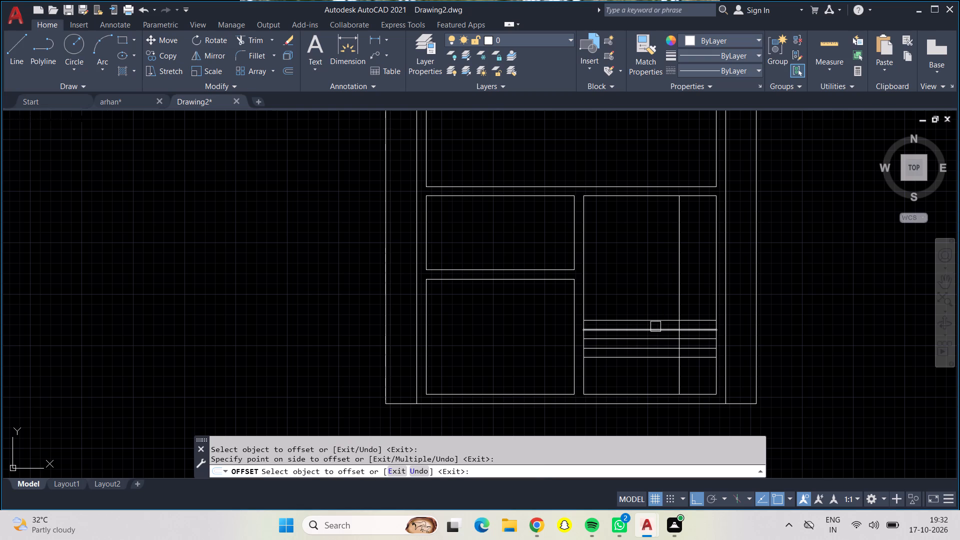
click(653, 320)
click(660, 284)
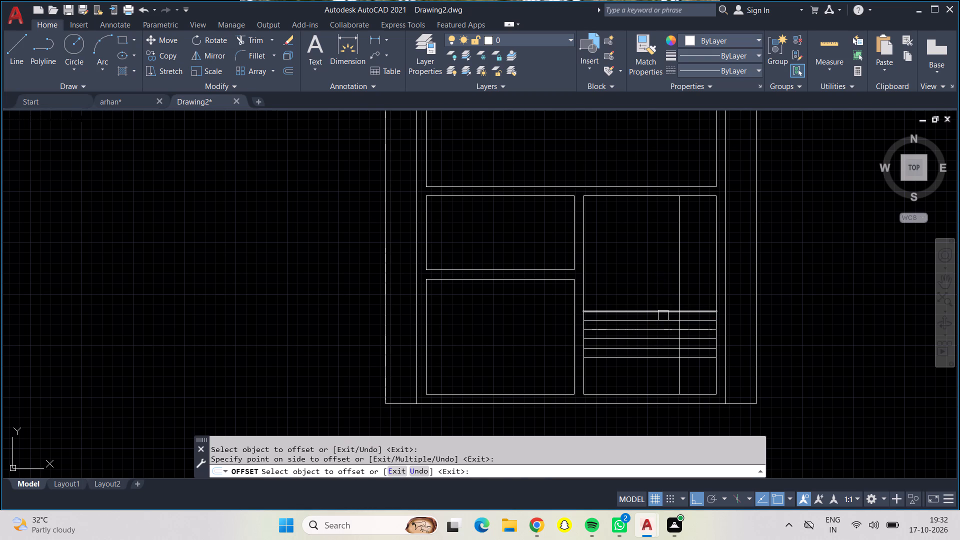
click(663, 312)
click(663, 289)
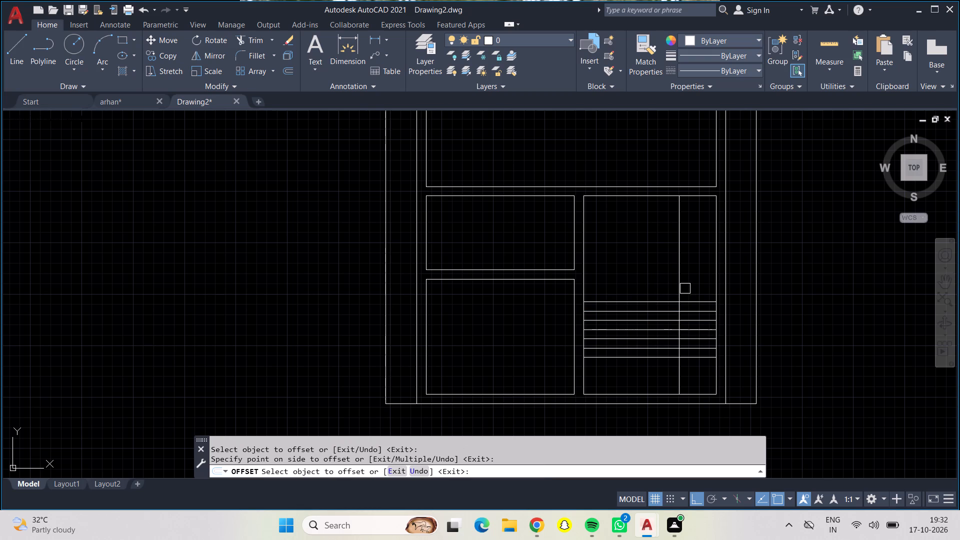
Offset the room's vertical 3' offset line four times in succession toward the room's left wall at 9" spacing.
click(682, 283)
click(649, 286)
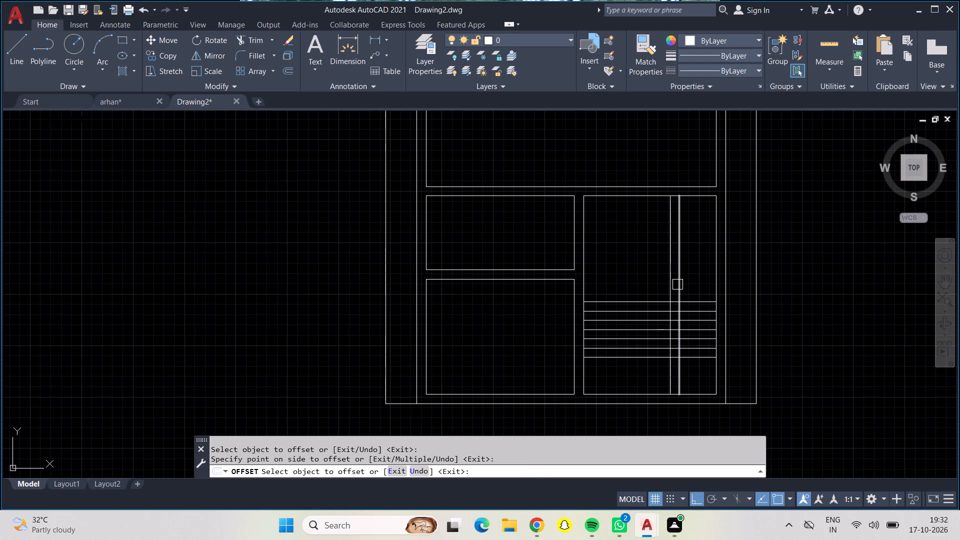
click(668, 280)
click(649, 277)
click(659, 279)
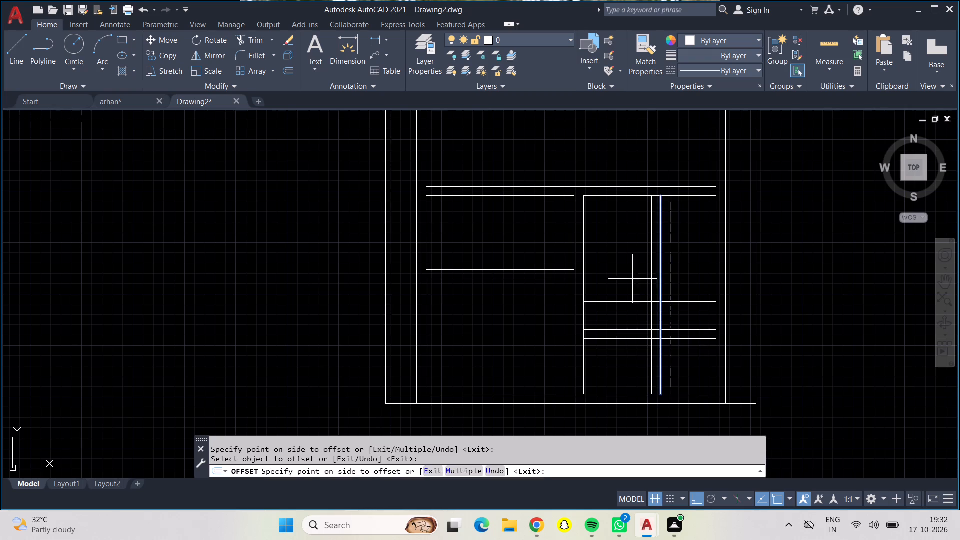
click(625, 277)
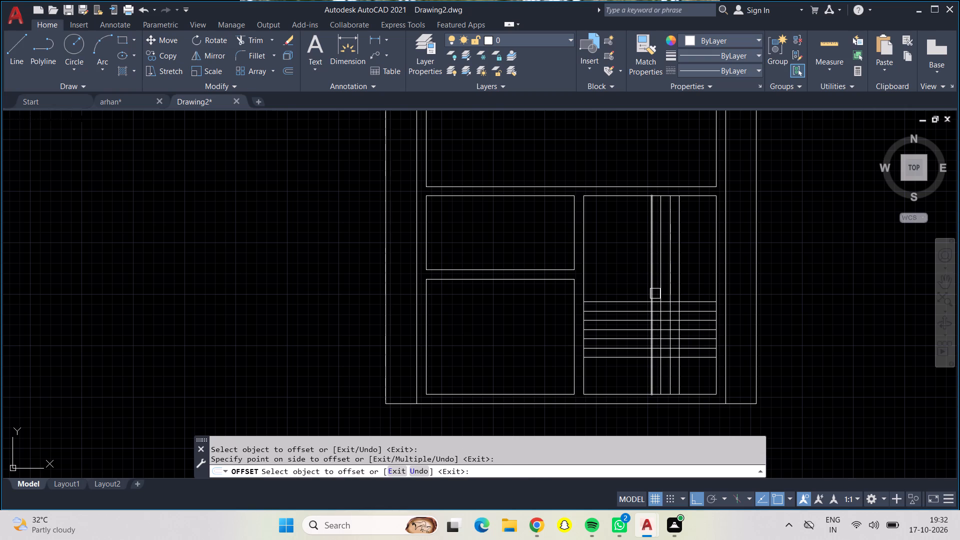
click(654, 293)
click(636, 284)
Add four more horizontal stair lines at 9" spacing above the topmost one in the lower-right room.
click(694, 301)
click(694, 255)
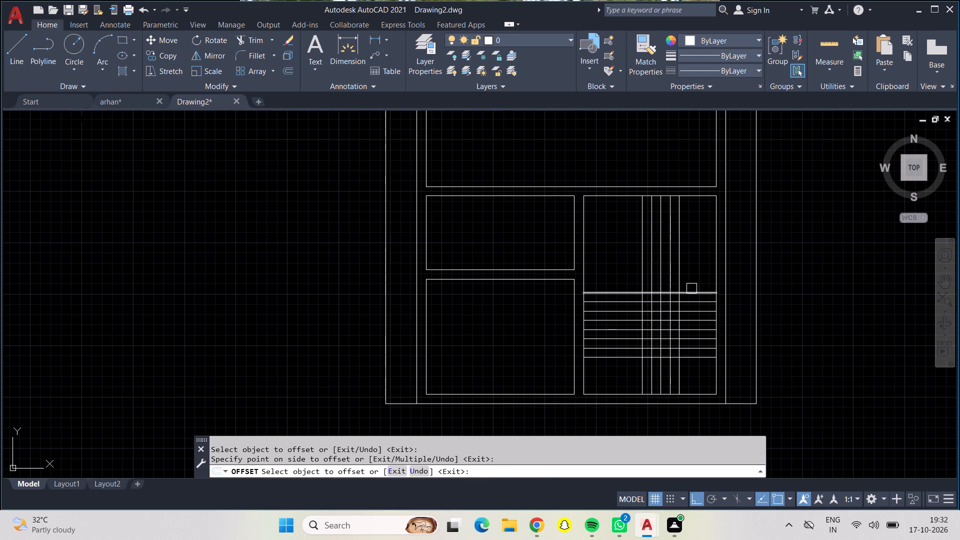
click(691, 290)
click(700, 224)
click(706, 284)
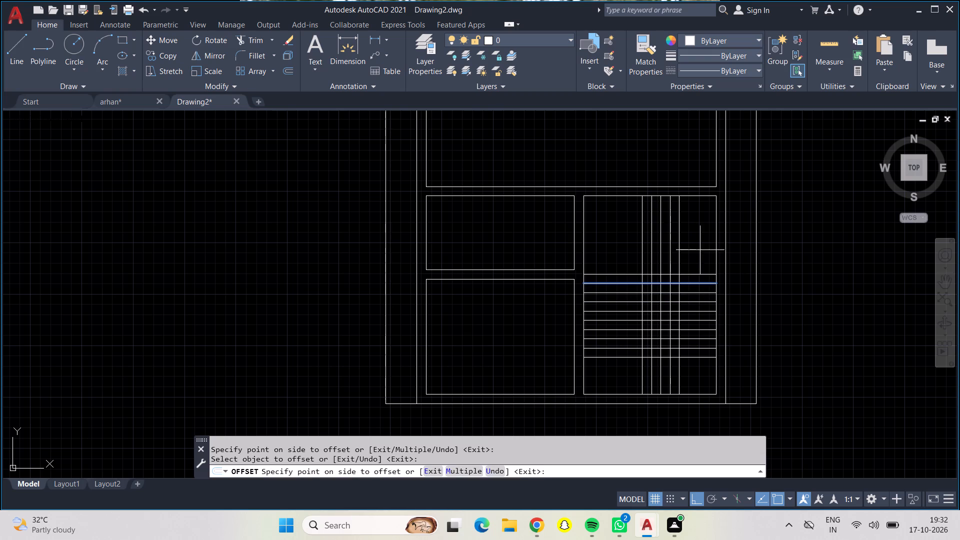
click(699, 249)
click(699, 270)
click(701, 242)
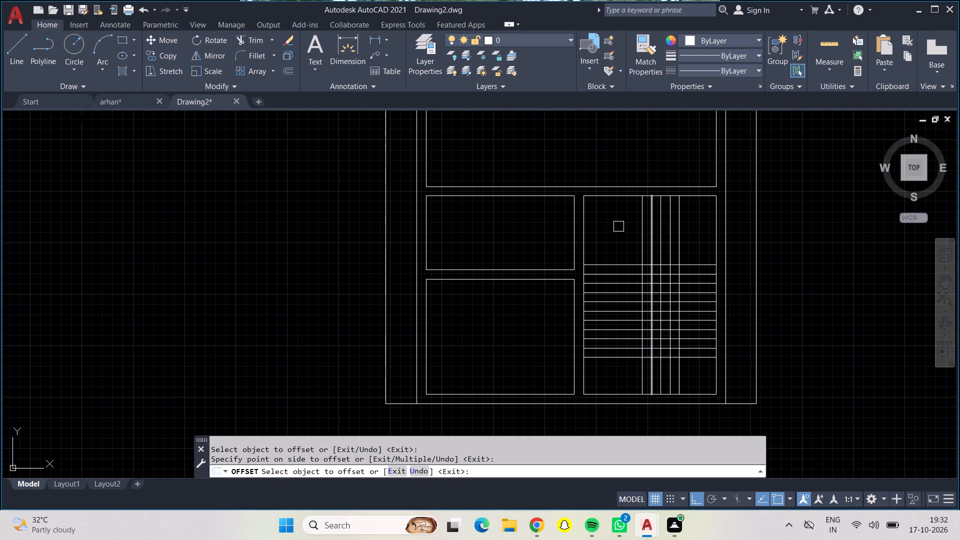
key(Escape)
Offset the lower-right room's top inner wall line 3' down into the room.
key(o)
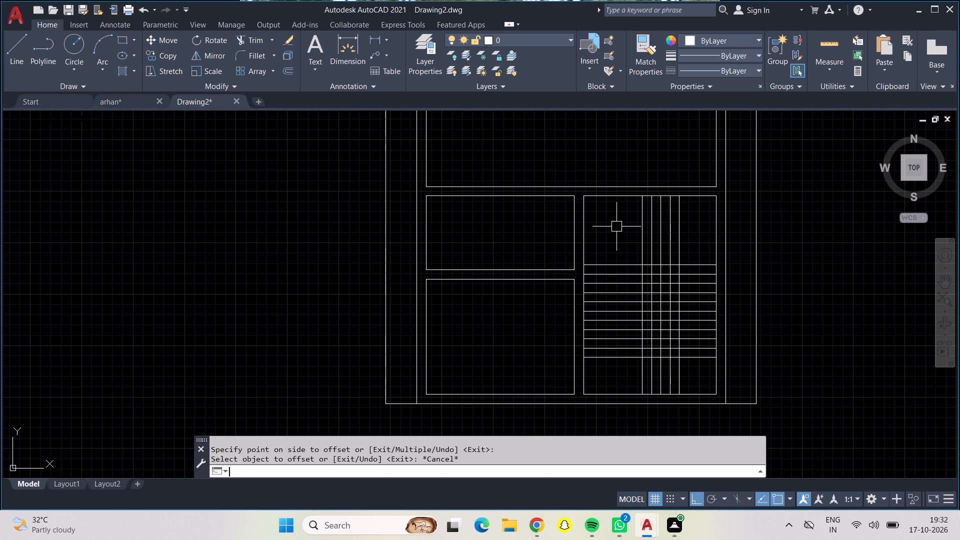
key(Return)
key(3)
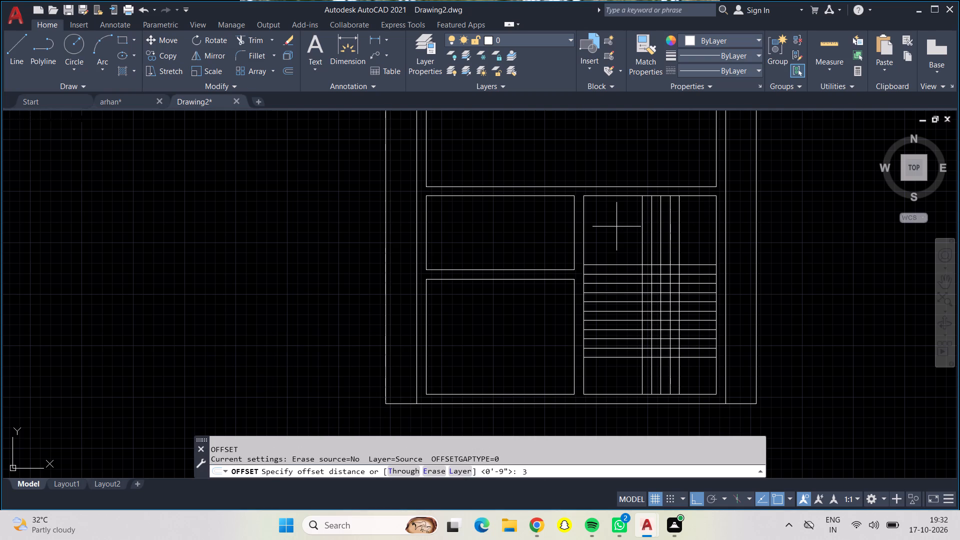
key(apostrophe)
key(Return)
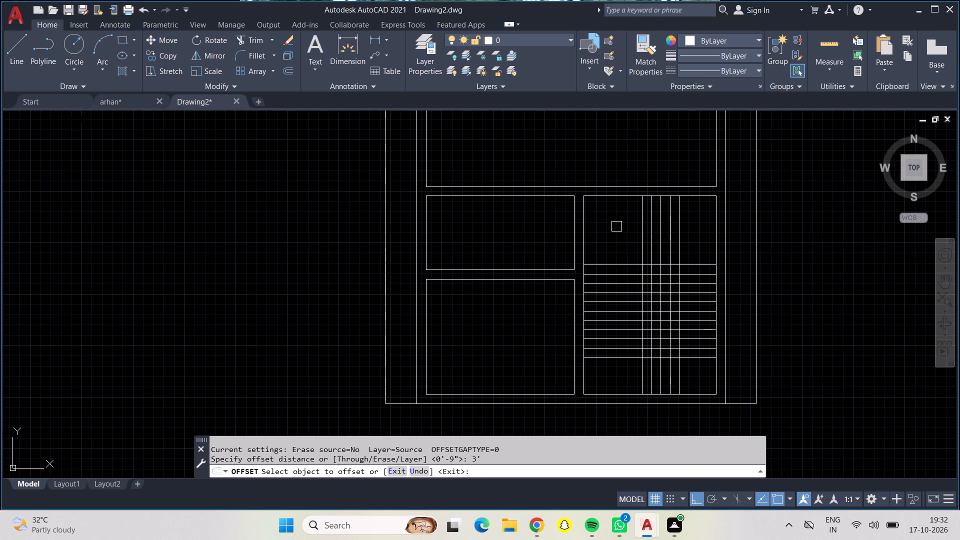
click(623, 197)
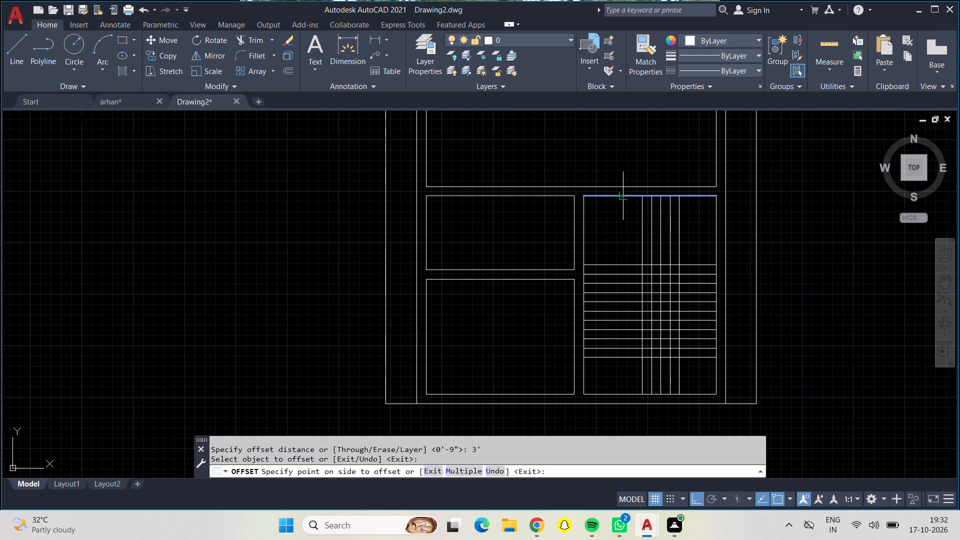
click(618, 243)
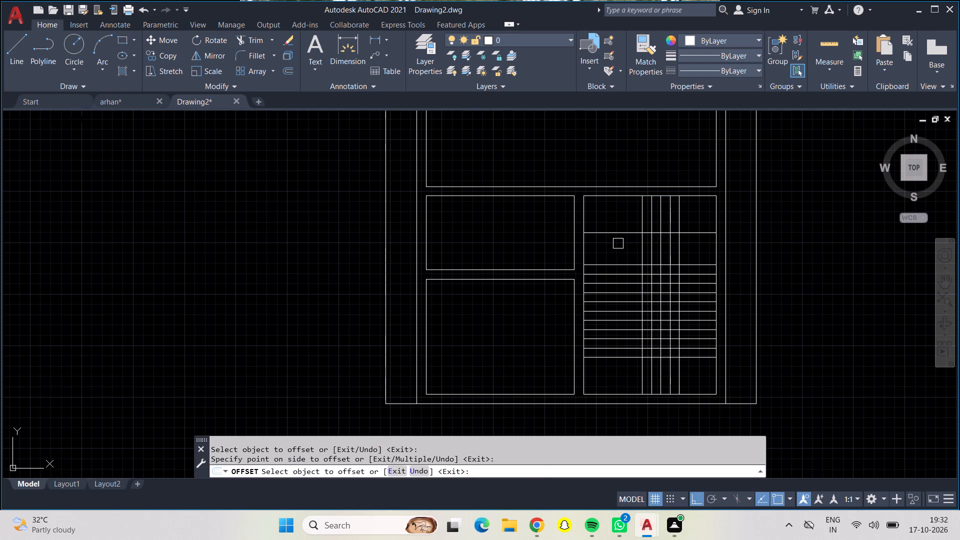
click(618, 243)
click(700, 263)
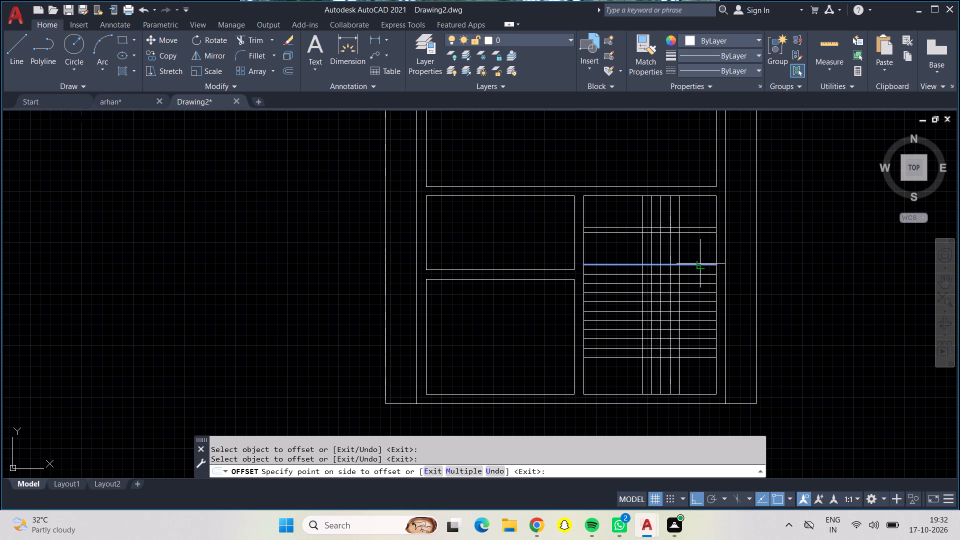
key(Escape)
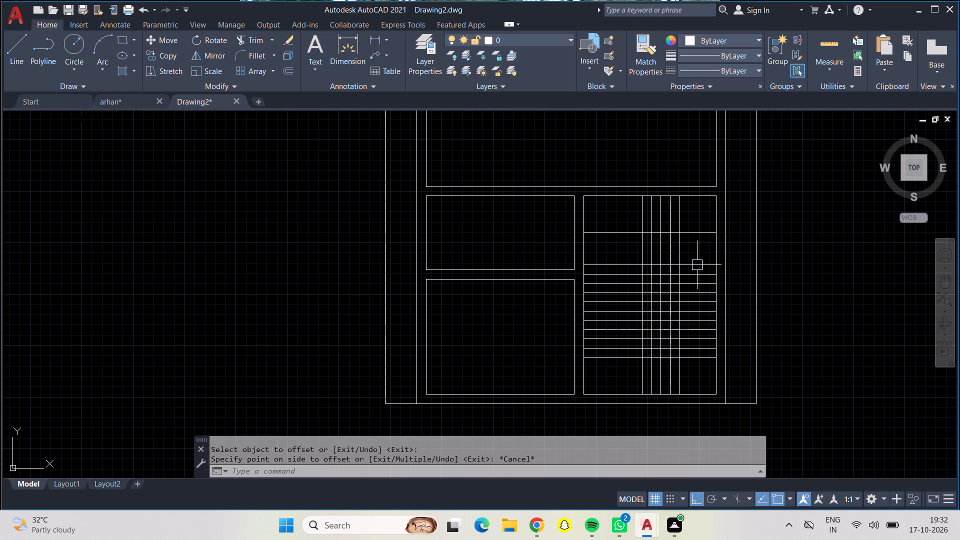
Offset the topmost stair line upward by 9" twice in succession, below the upper 3' offset line.
key(o)
key(Return)
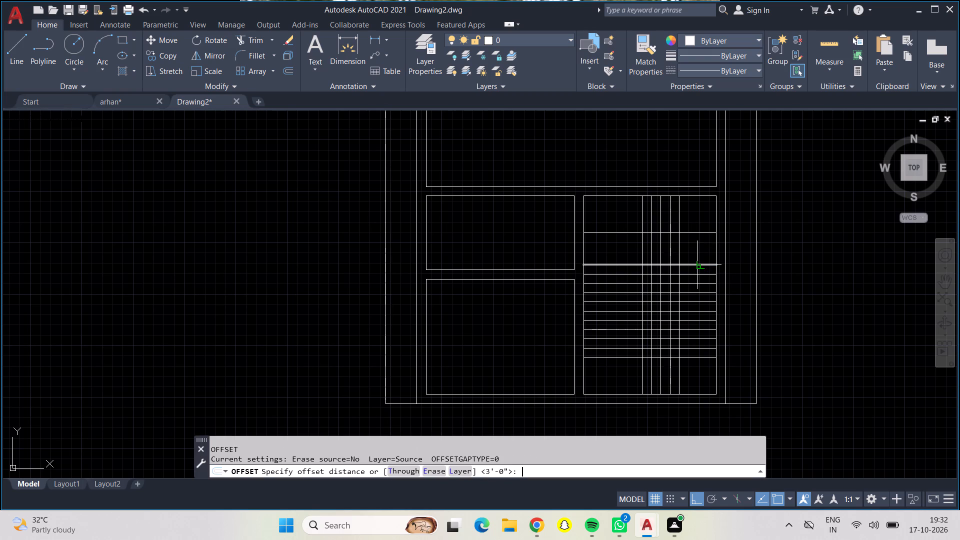
text(9")
key(Return)
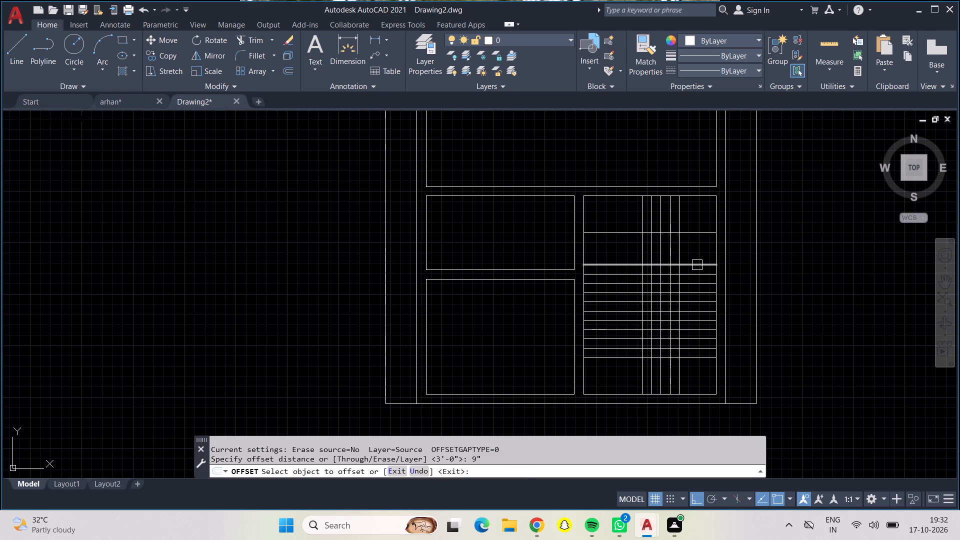
click(697, 265)
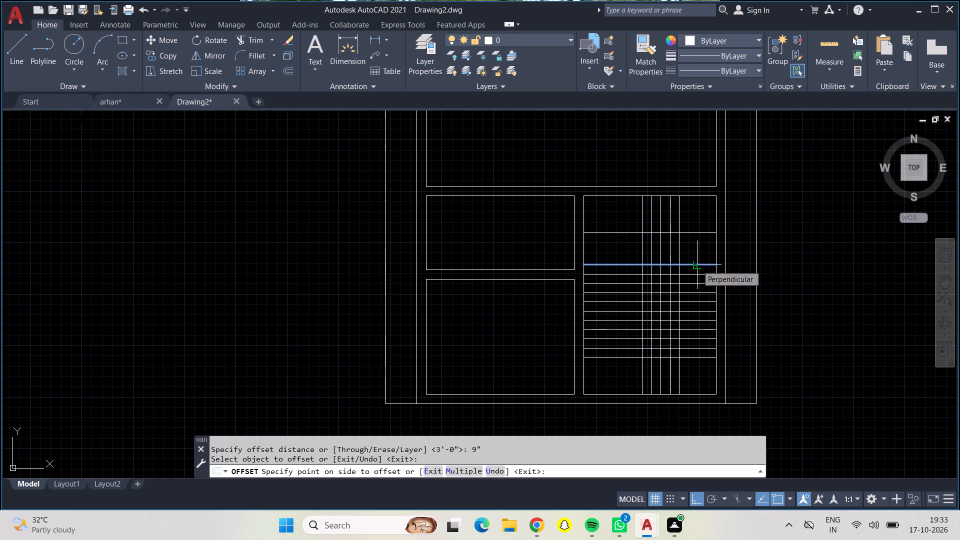
click(692, 247)
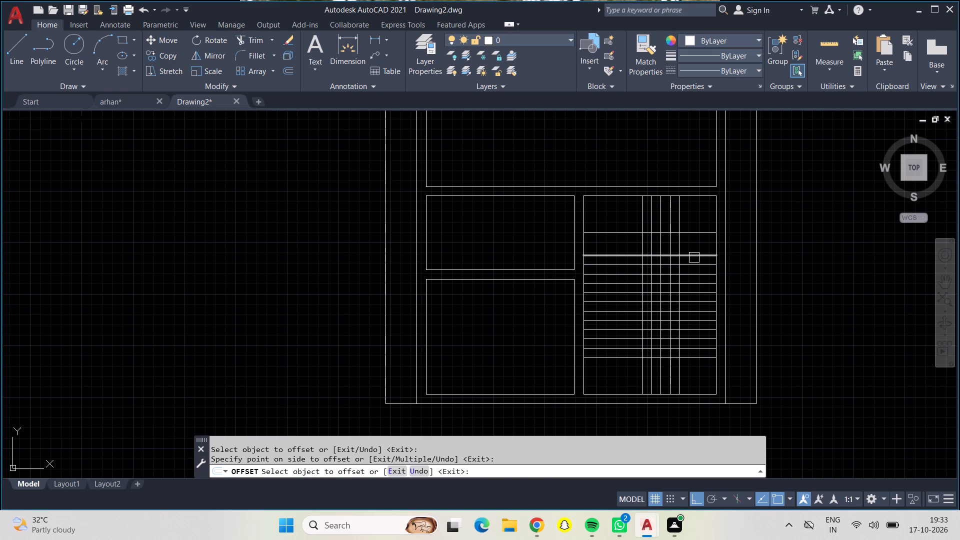
click(694, 257)
click(691, 236)
click(693, 246)
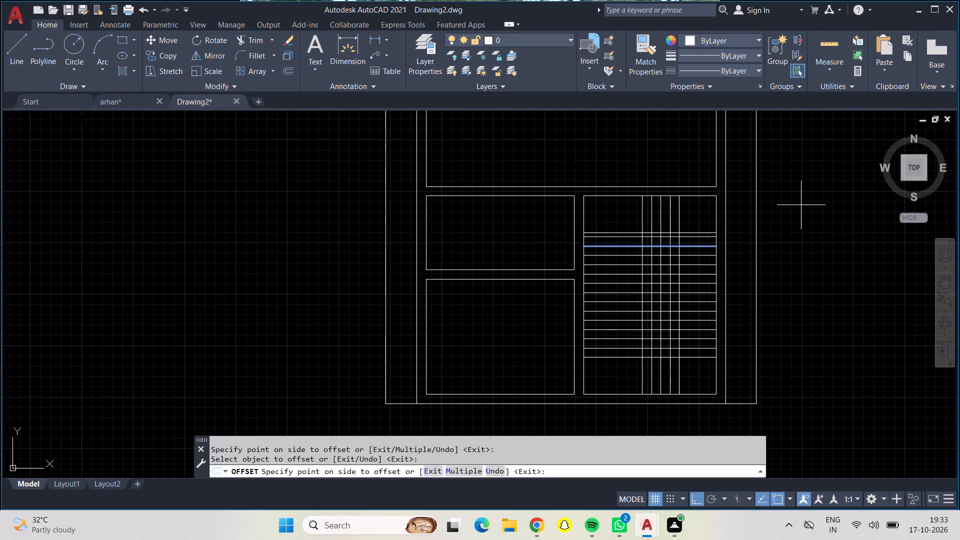
key(Return)
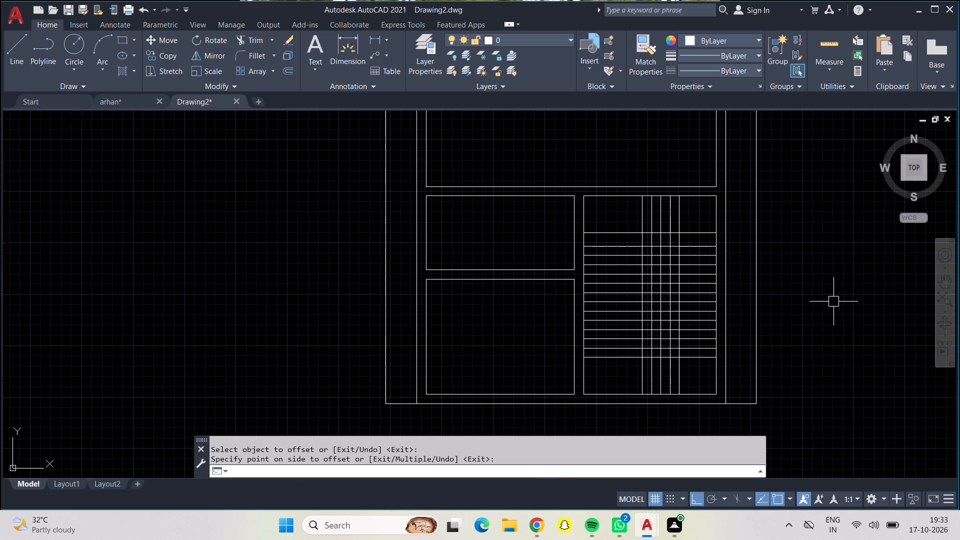
Trim the horizontal stair lines' portions between the room's left wall and the leftmost vertical stair line.
click(256, 37)
scroll(653, 251, up, 1)
scroll(650, 266, down, 1)
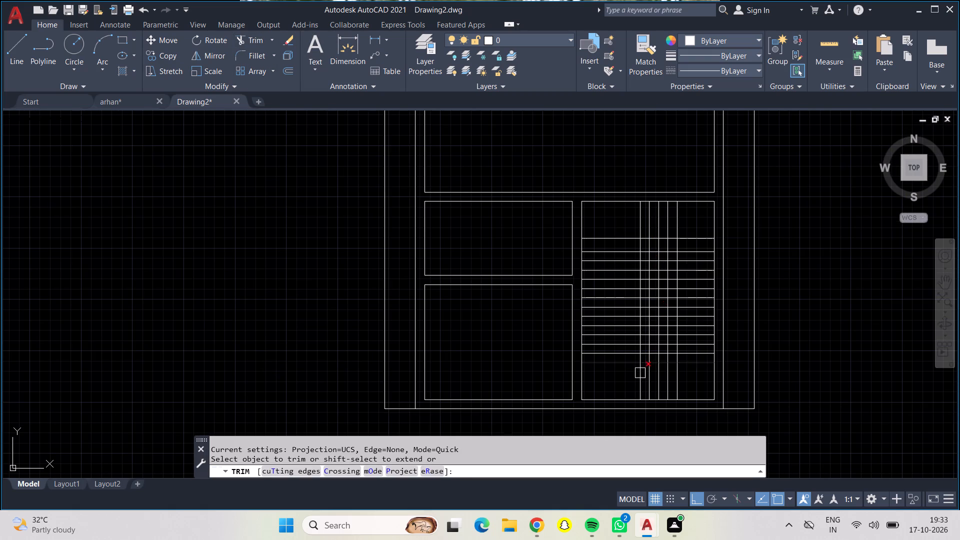
click(617, 377)
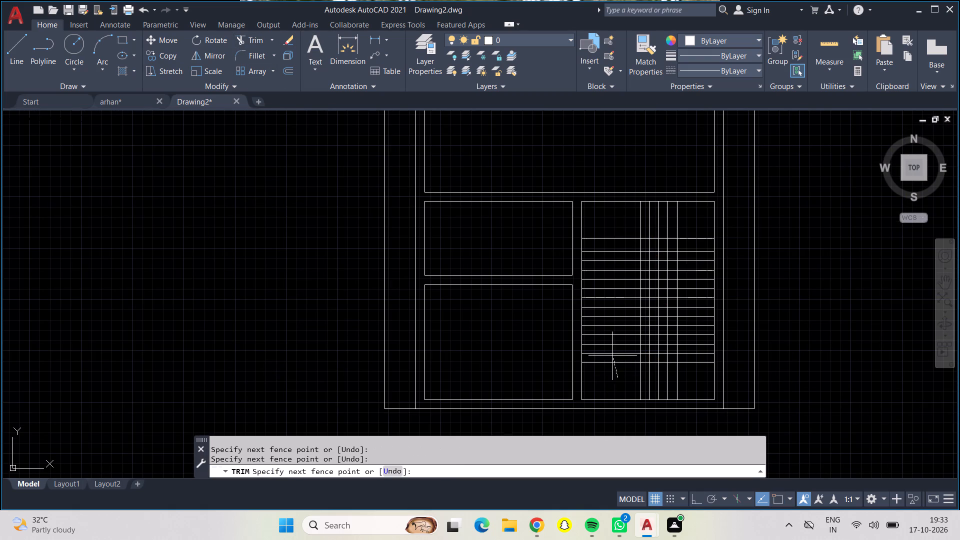
click(623, 247)
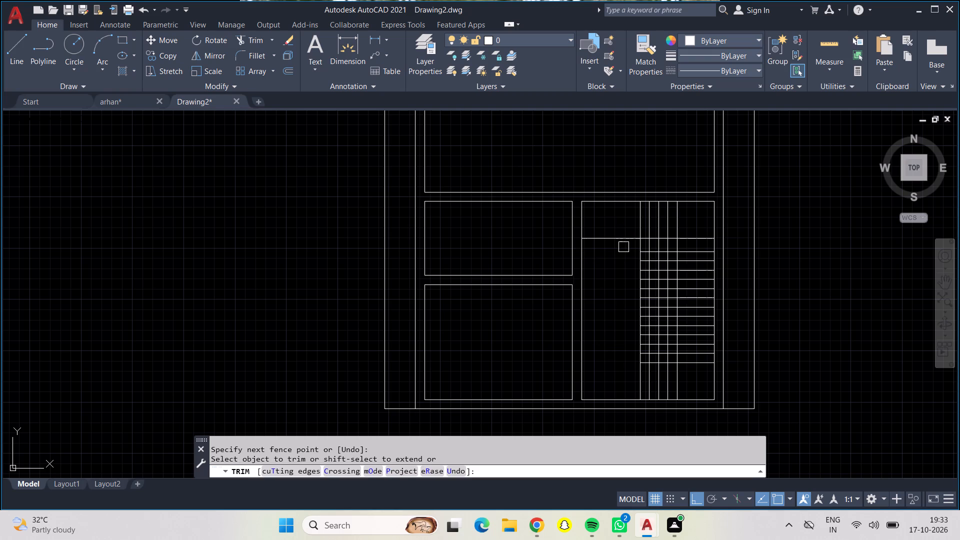
Trim the vertical stair line segments between the upper 3' offset line and the topmost horizontal stair line.
click(623, 247)
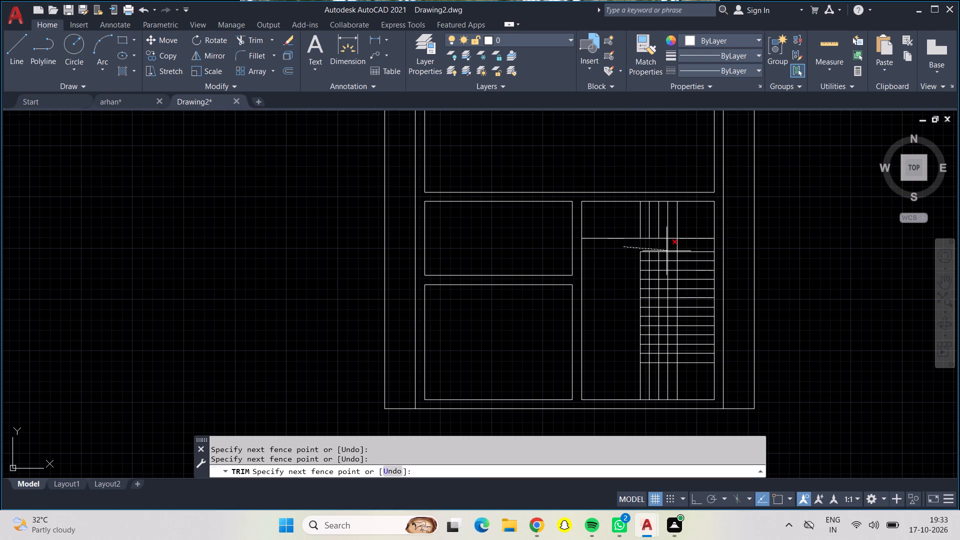
click(673, 246)
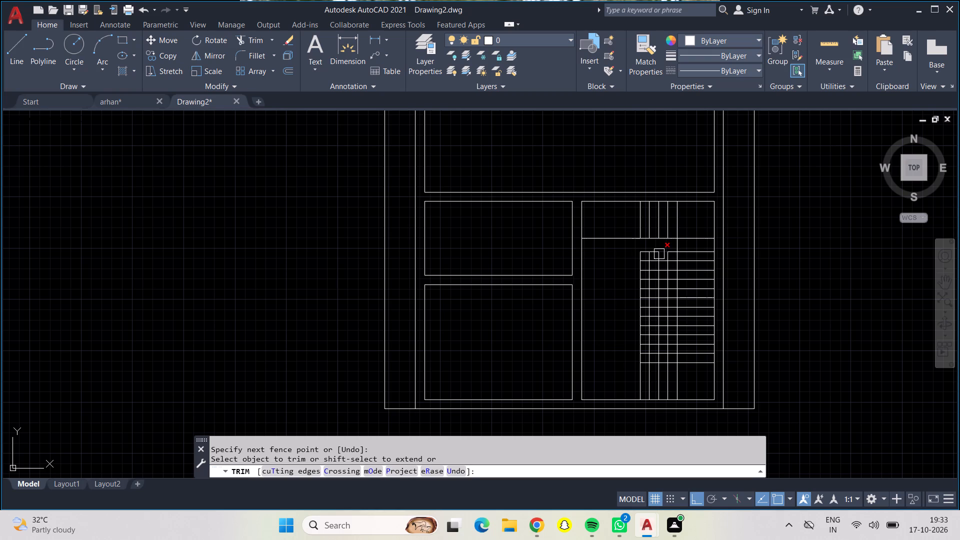
click(619, 252)
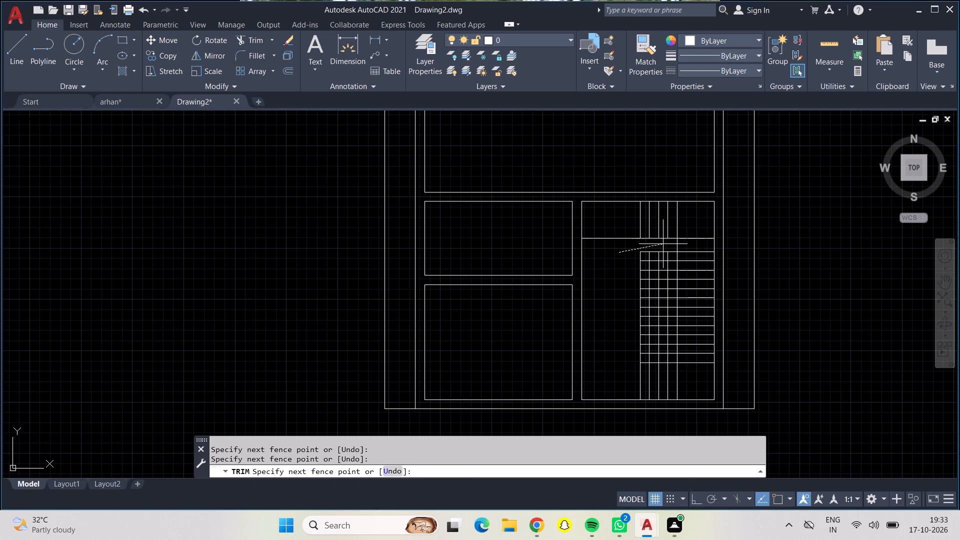
click(669, 246)
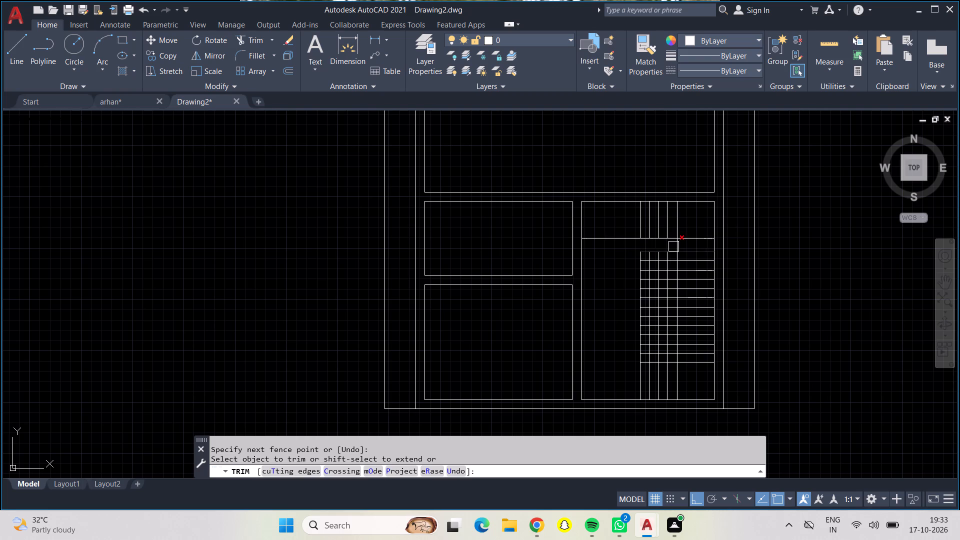
Trim the horizontal stair lines between the two rightmost vertical stair lines, keeping the upper and lower landing lines.
scroll(673, 246, up, 3)
click(670, 246)
scroll(662, 318, down, 1)
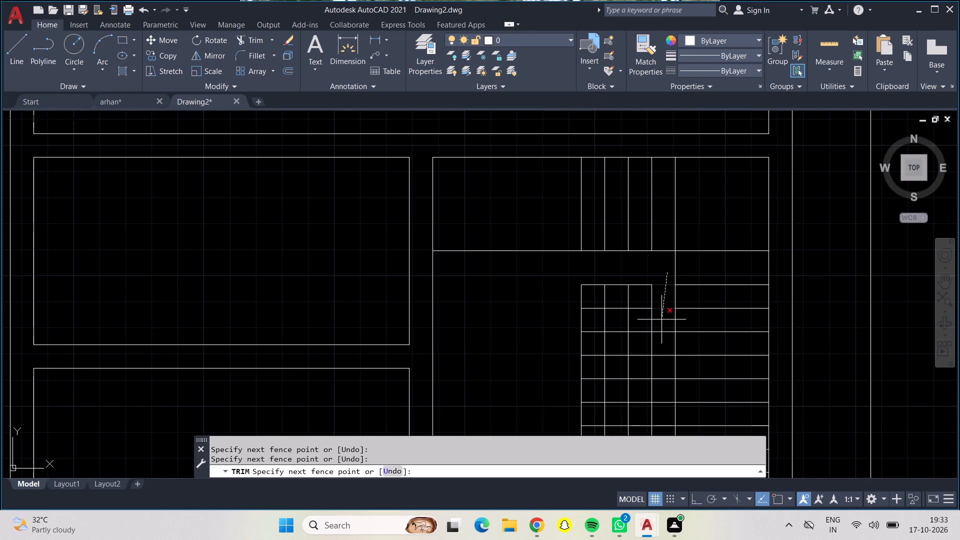
middle_drag(660, 321, 665, 179)
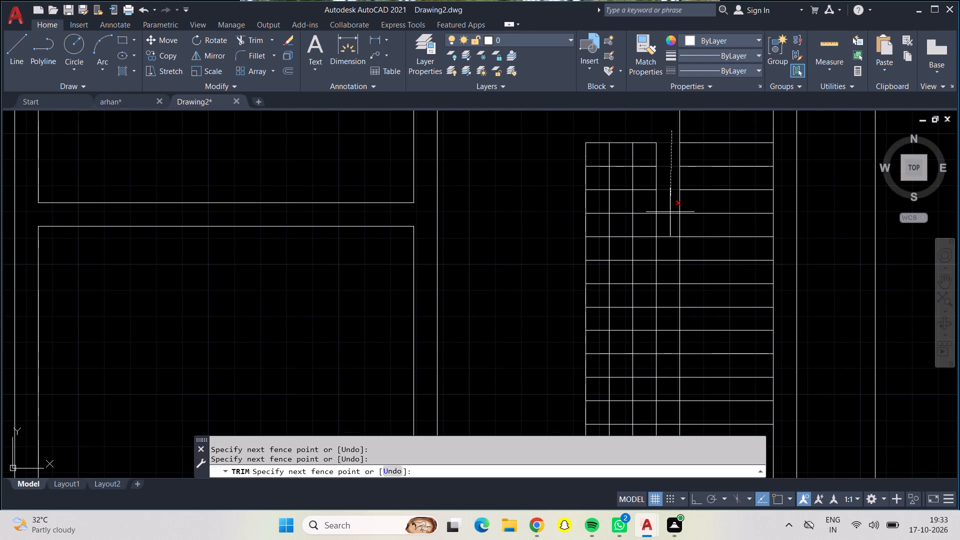
middle_drag(667, 331, 668, 224)
click(666, 302)
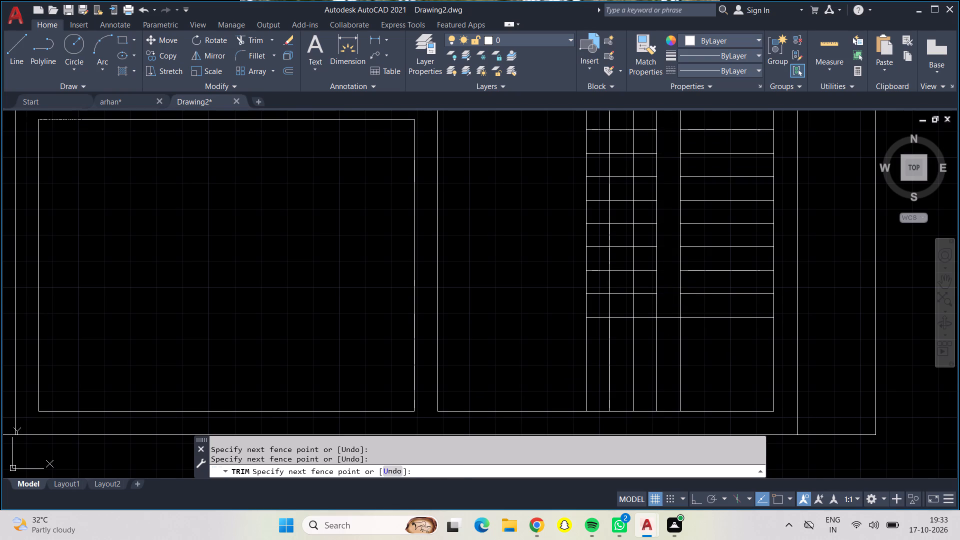
Trim the vertical stair line segments between the lower landing line and the first horizontal line above it, over the three-column grid.
click(666, 302)
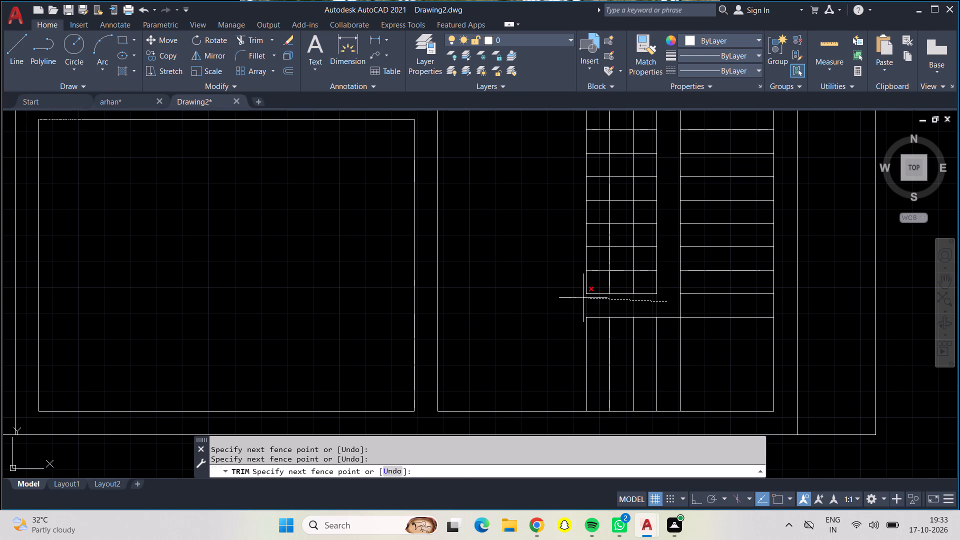
click(575, 302)
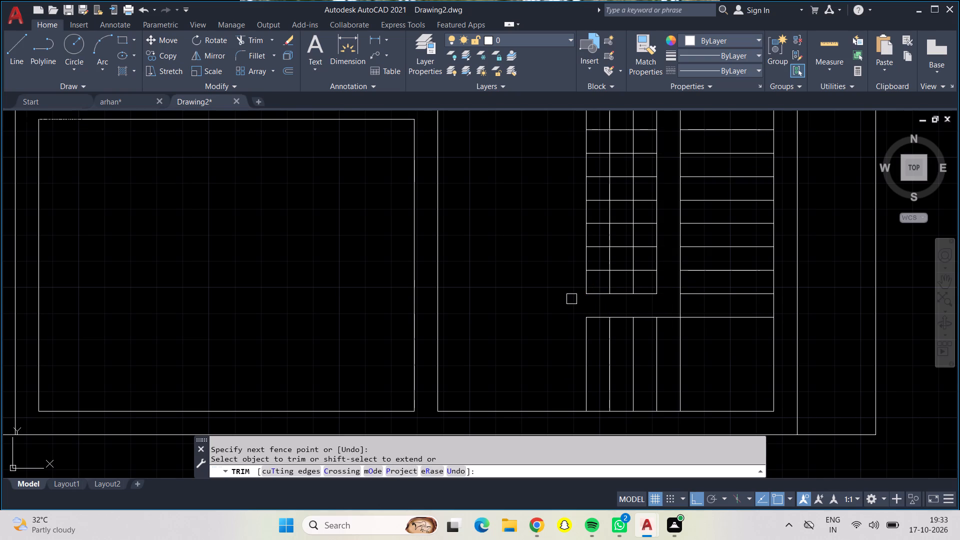
scroll(571, 299, down, 1)
middle_drag(571, 299, 565, 346)
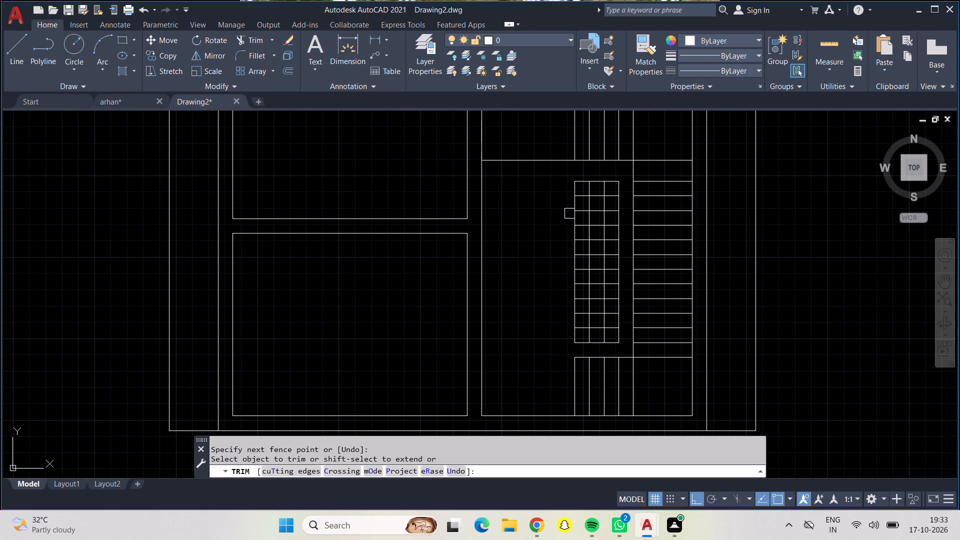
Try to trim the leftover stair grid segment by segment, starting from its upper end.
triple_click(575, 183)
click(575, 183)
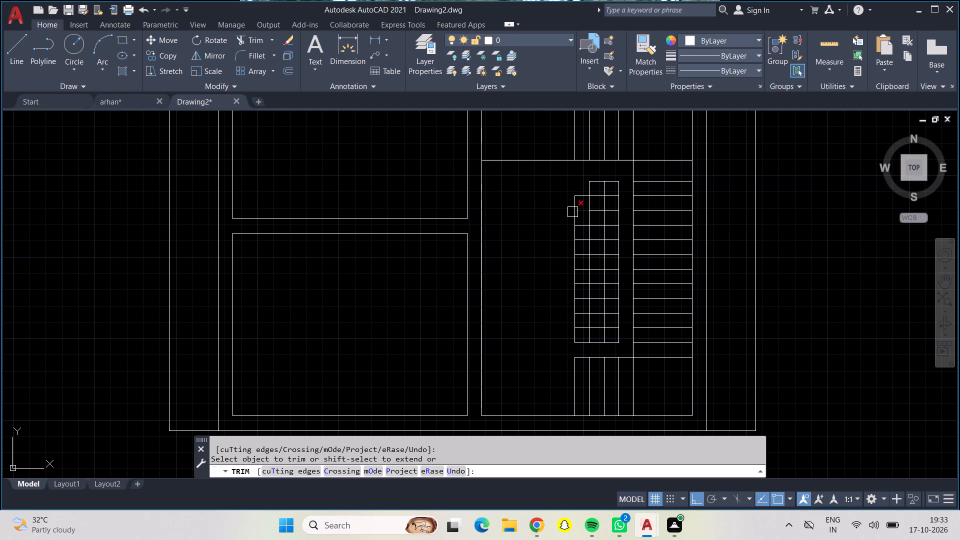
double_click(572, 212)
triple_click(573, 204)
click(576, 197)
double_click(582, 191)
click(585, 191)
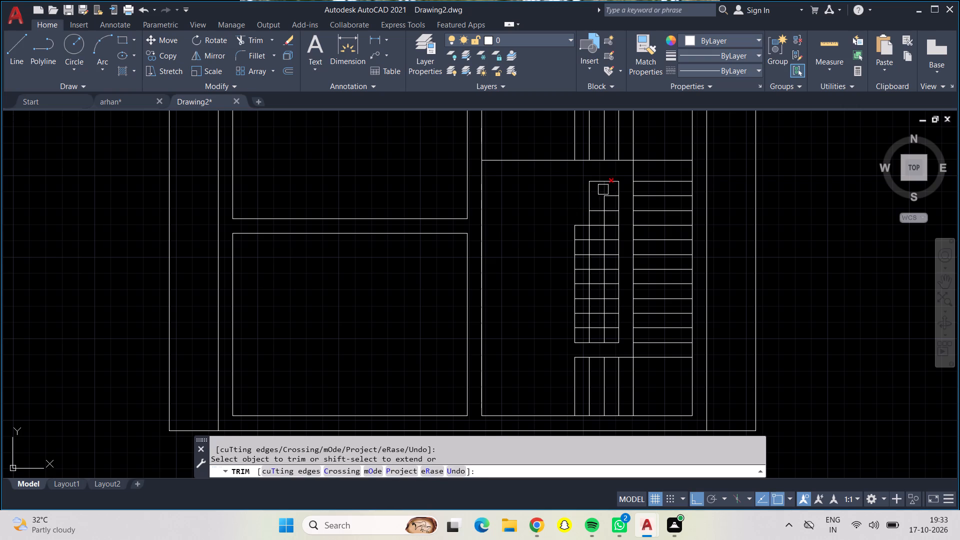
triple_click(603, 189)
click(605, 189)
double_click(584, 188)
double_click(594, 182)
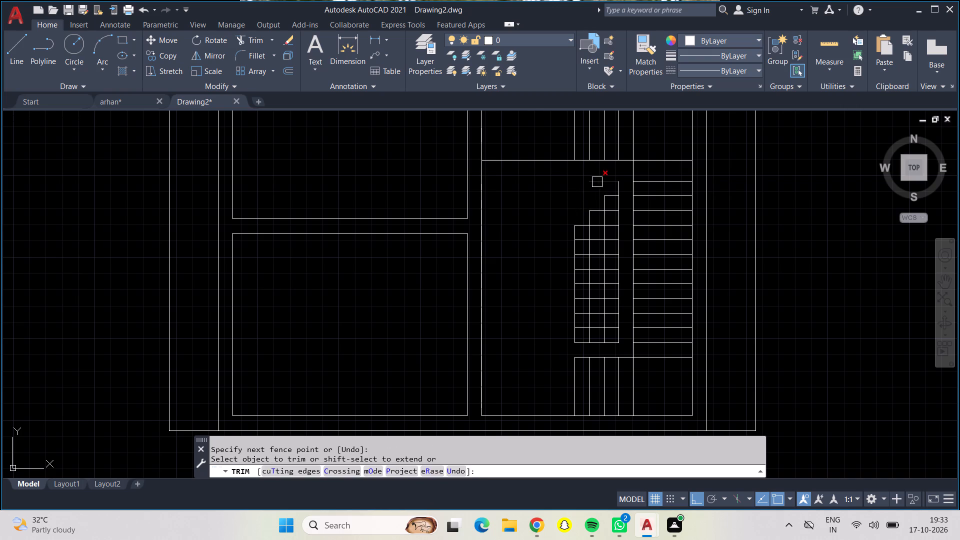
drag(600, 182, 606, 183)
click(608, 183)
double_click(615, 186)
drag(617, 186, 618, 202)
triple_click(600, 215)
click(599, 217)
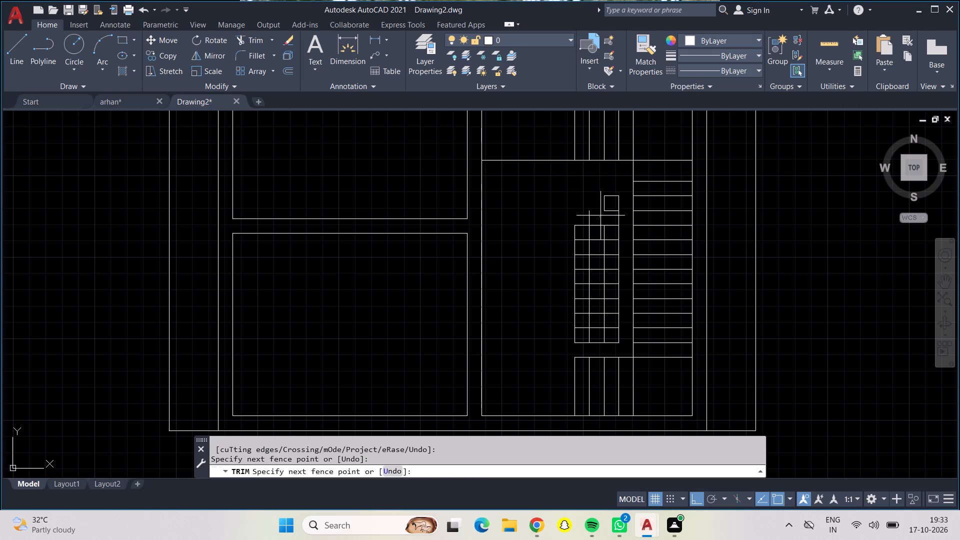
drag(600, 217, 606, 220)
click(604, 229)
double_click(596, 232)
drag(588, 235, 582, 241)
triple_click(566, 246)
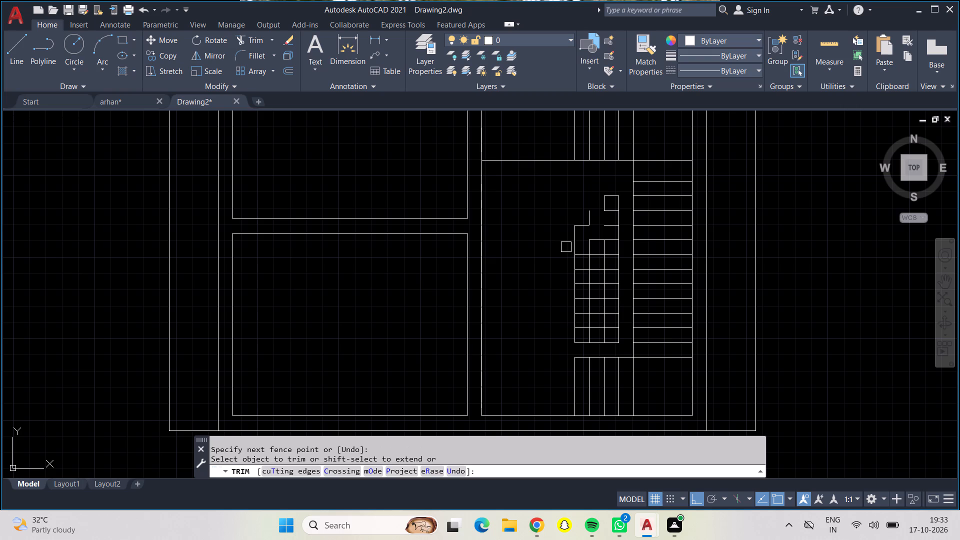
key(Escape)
Erase the entire leftover grid of line pieces beside the right-hand stair flight.
click(566, 179)
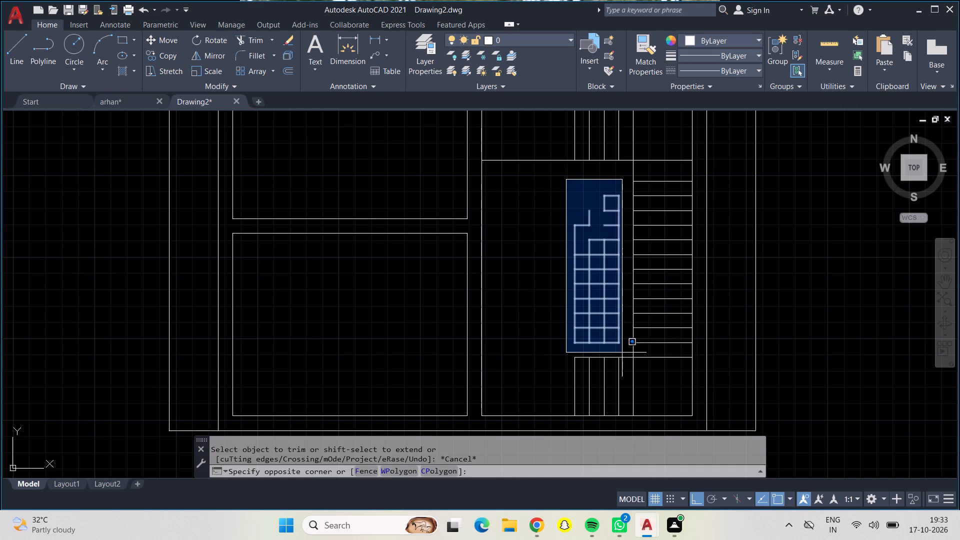
click(625, 346)
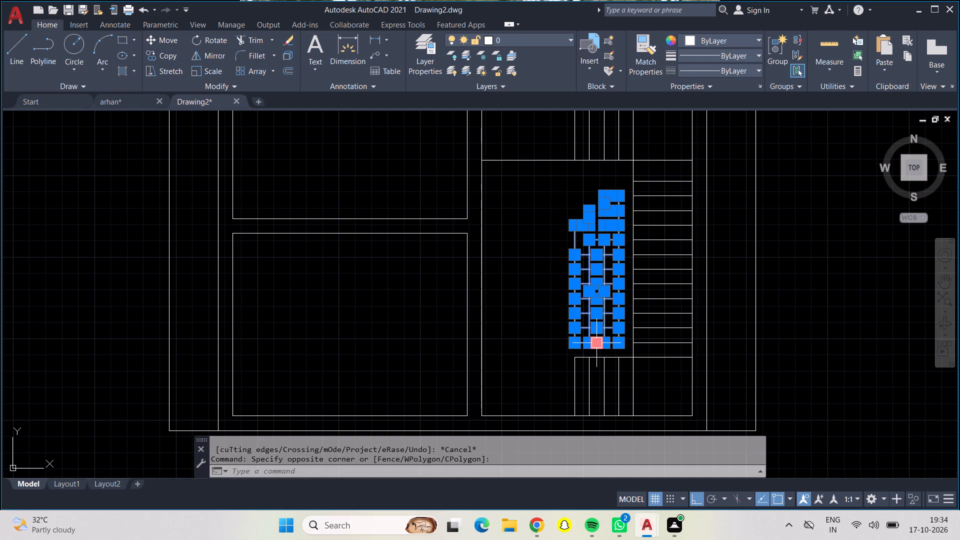
key(Delete)
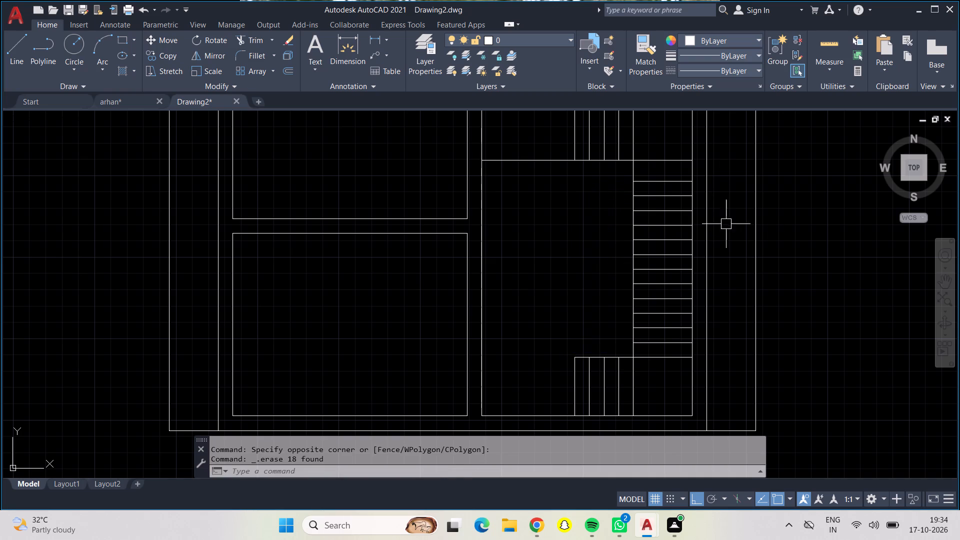
Erase the top three tread lines of the flight along the room's right wall.
click(670, 183)
click(667, 192)
click(671, 213)
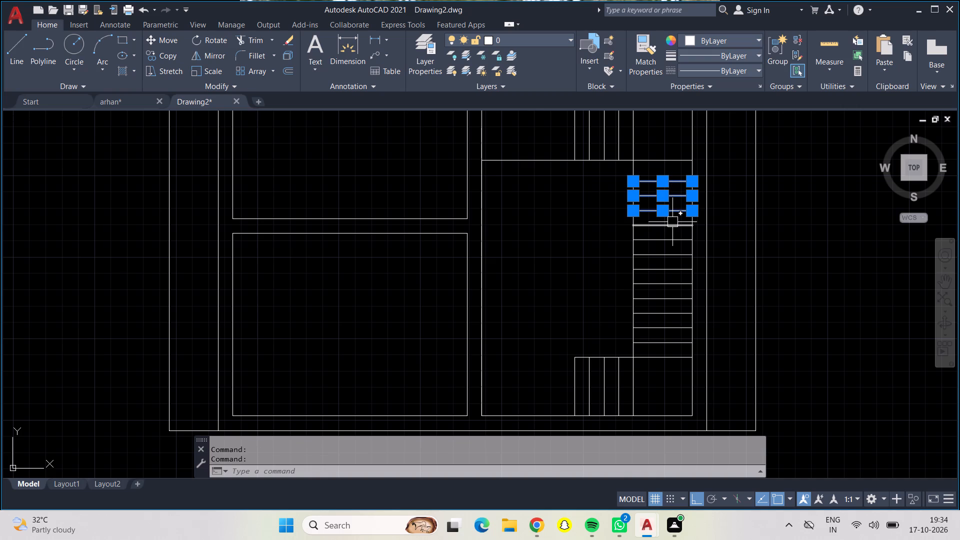
key(Delete)
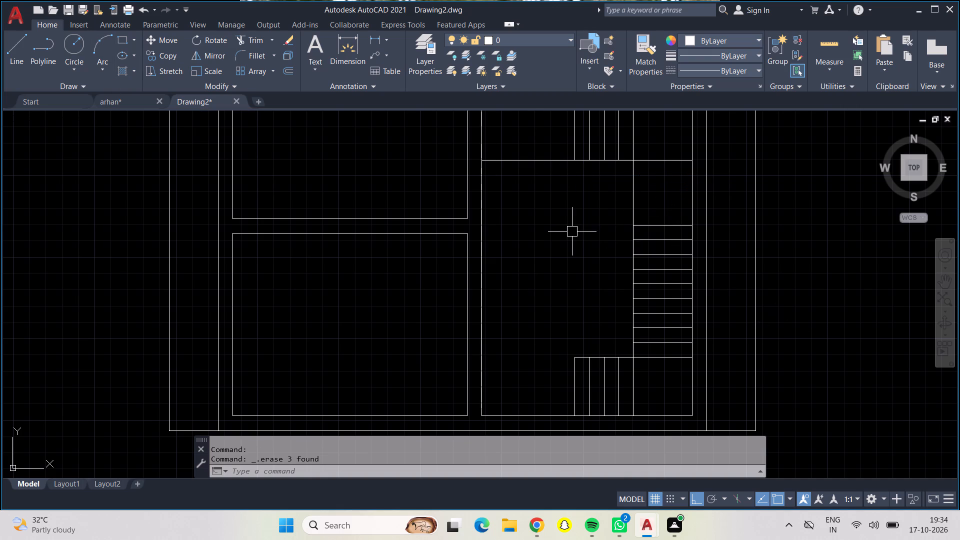
Trim the upper landing line's portion between the room's left wall and the leftmost upper vertical tread line.
middle_drag(575, 230, 598, 307)
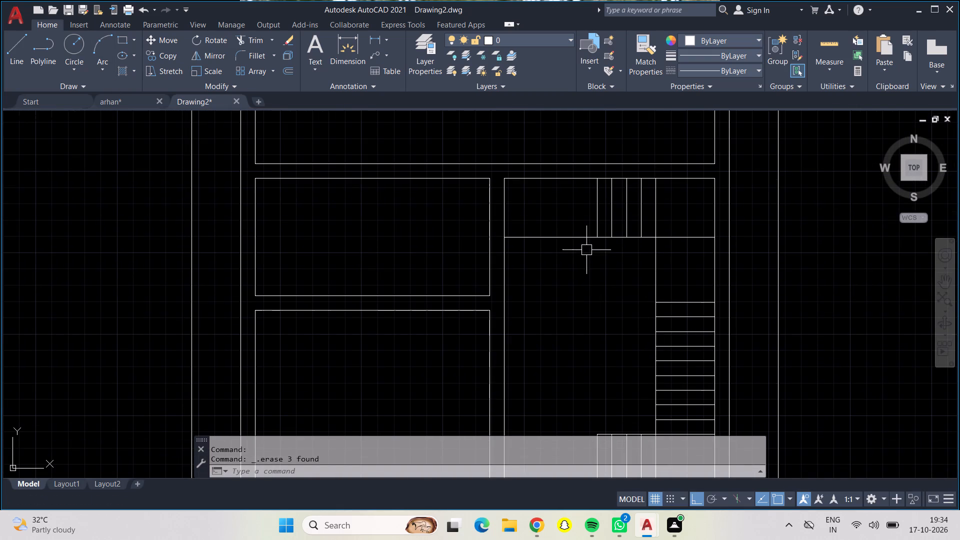
click(244, 39)
click(546, 238)
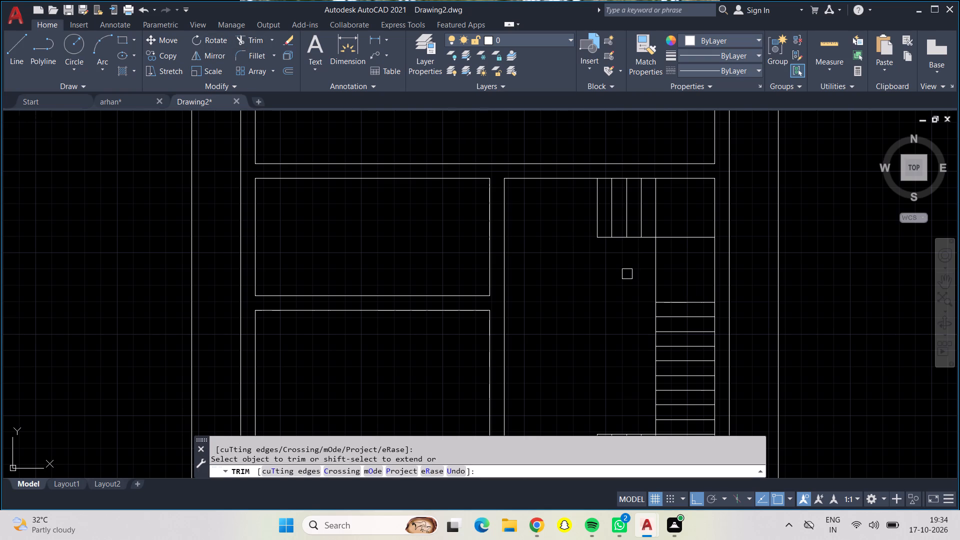
key(Escape)
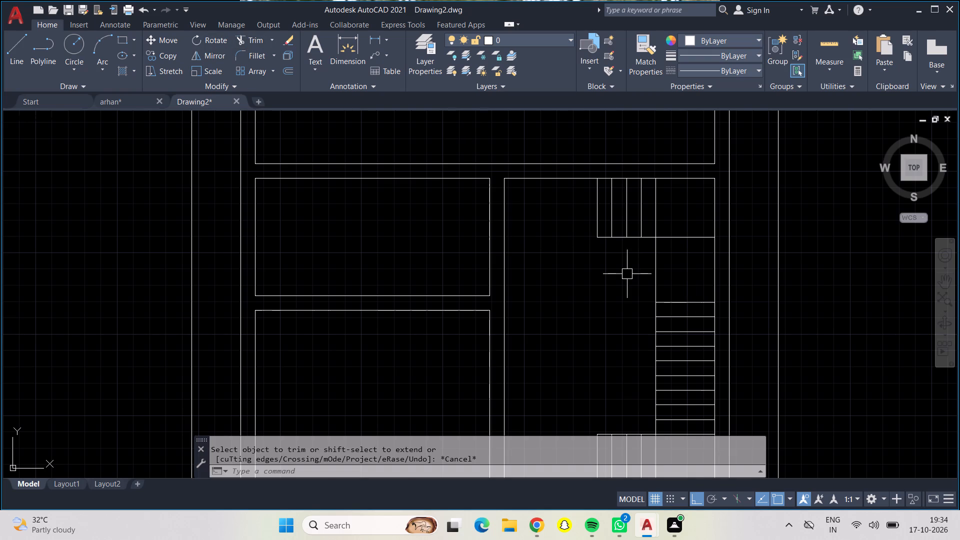
key(o)
key(Escape)
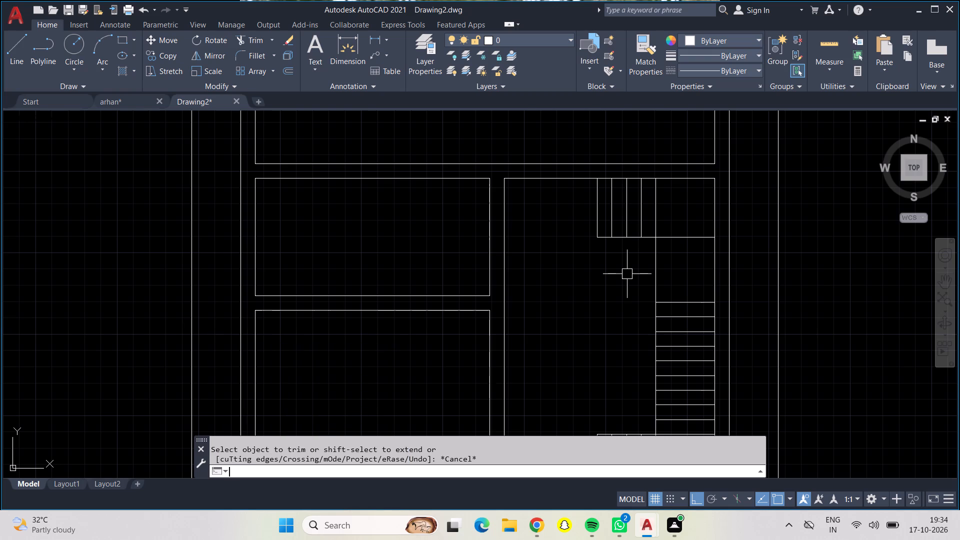
Erase the two lowest tread lines of the right-hand flight, just above the lower landing line.
middle_drag(628, 332, 623, 302)
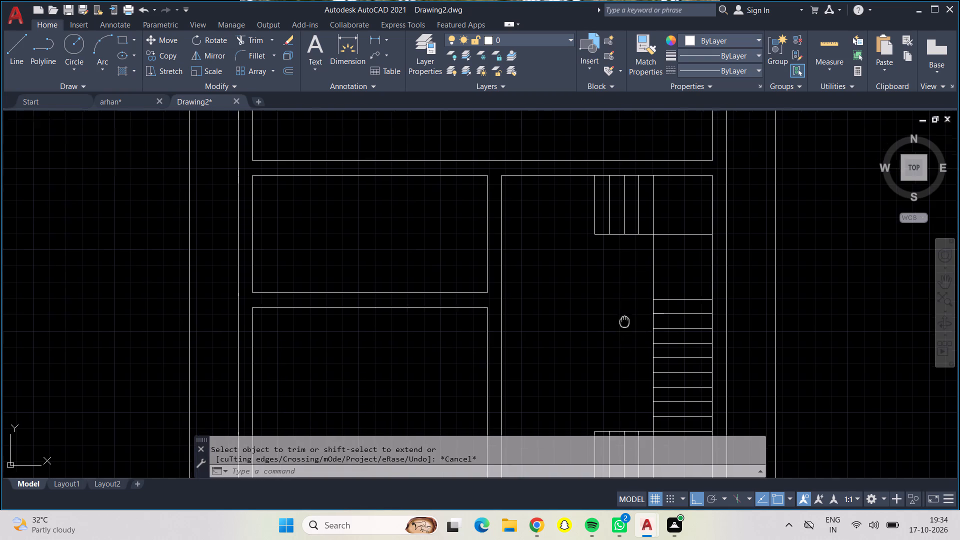
middle_drag(623, 302, 623, 246)
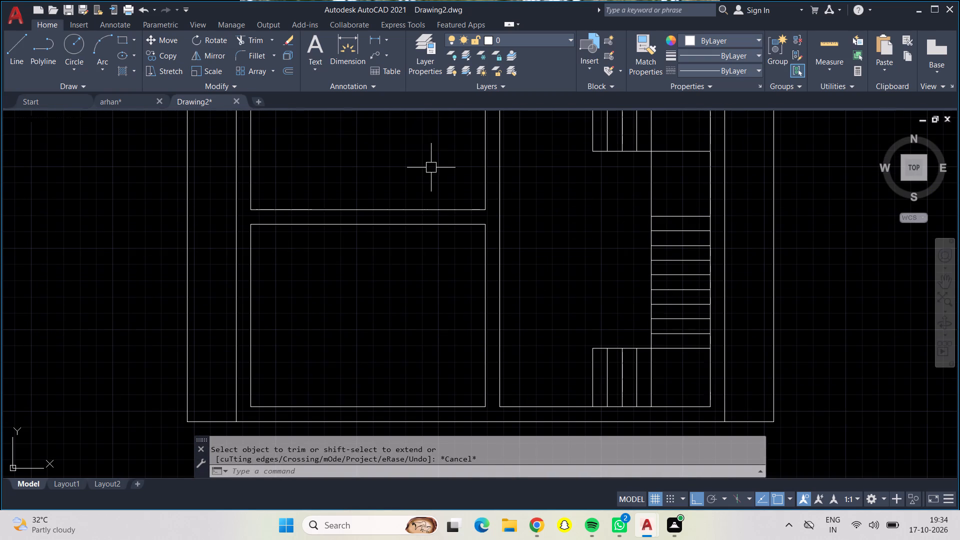
click(692, 347)
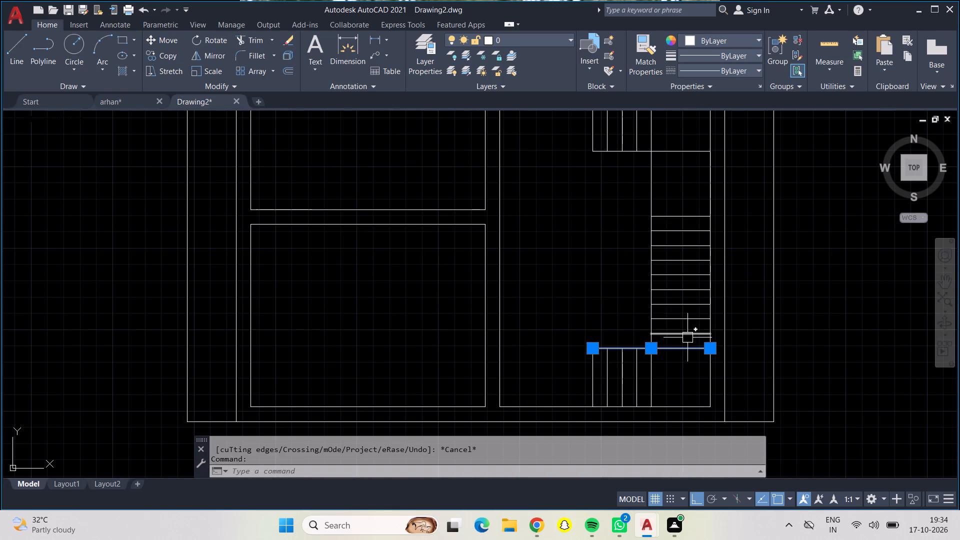
key(Escape)
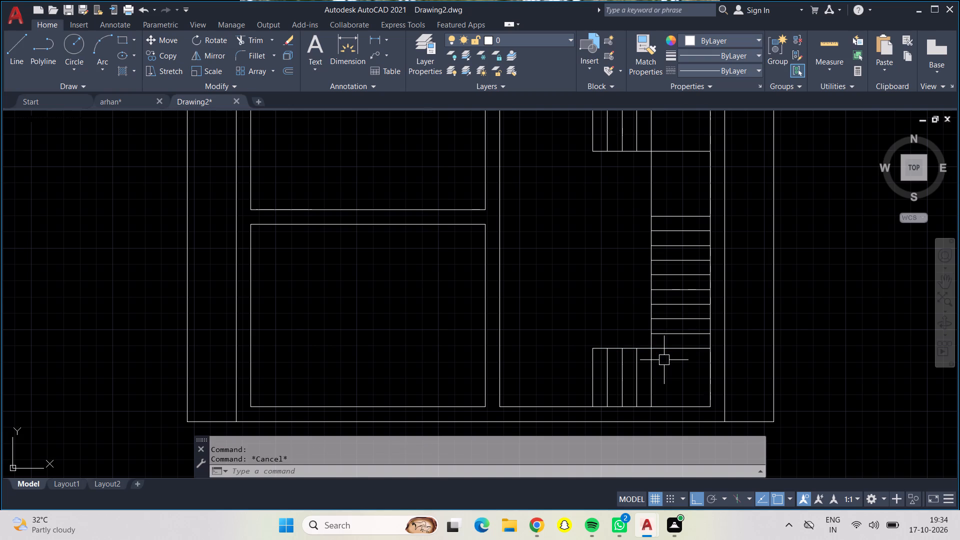
click(698, 331)
click(698, 322)
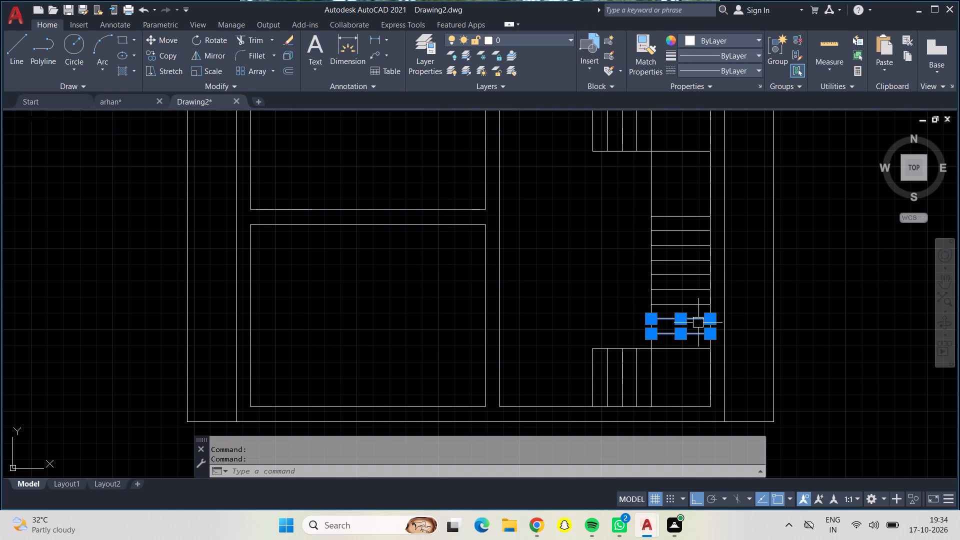
key(Delete)
key(Delete)
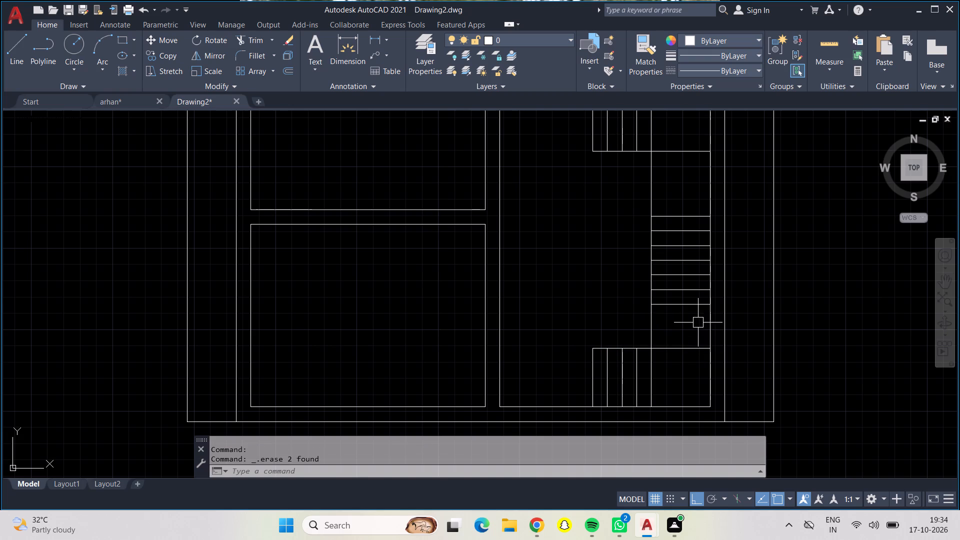
key(Escape)
Offset the topmost tread line of the right-hand flight upward by 9".
key(o)
key(Return)
text(9")
key(Return)
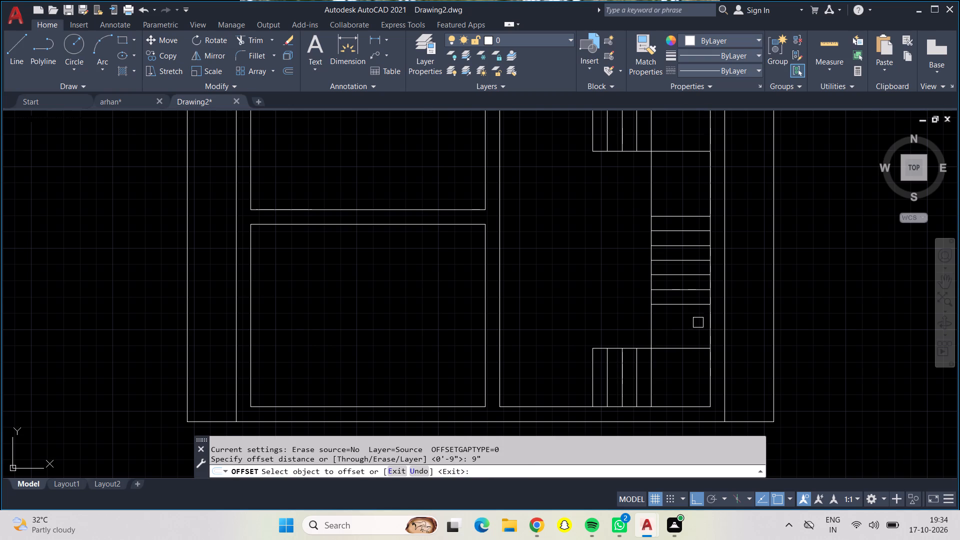
click(695, 215)
click(695, 195)
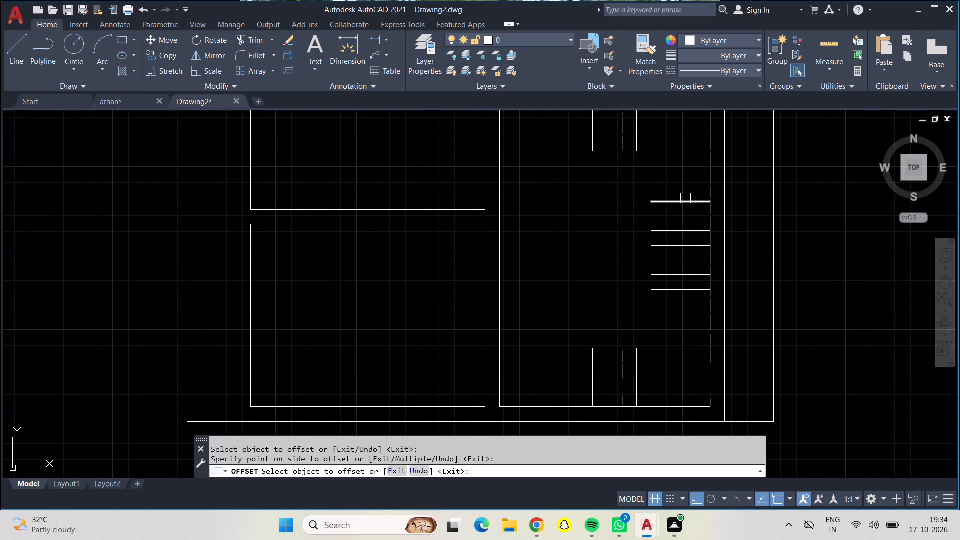
Review the floor plan from the staircase up to the rooms at its upper end.
scroll(598, 204, down, 1)
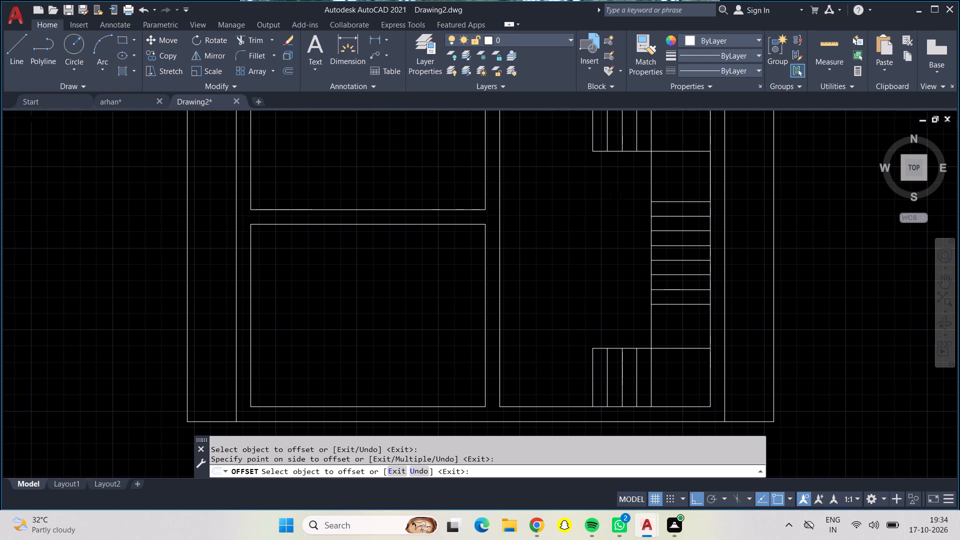
middle_drag(599, 203, 601, 323)
middle_drag(607, 360, 607, 343)
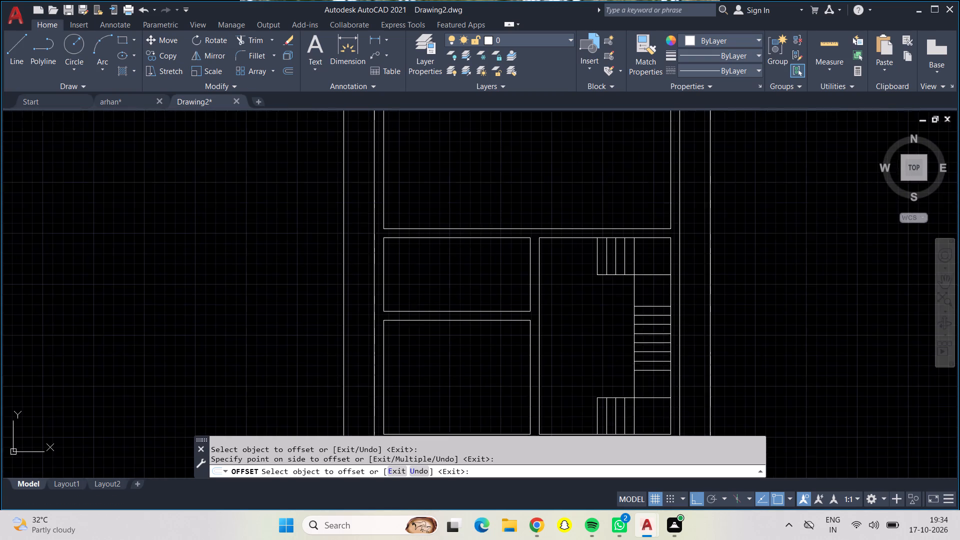
middle_drag(607, 343, 607, 325)
scroll(610, 325, down, 1)
middle_drag(607, 230, 607, 259)
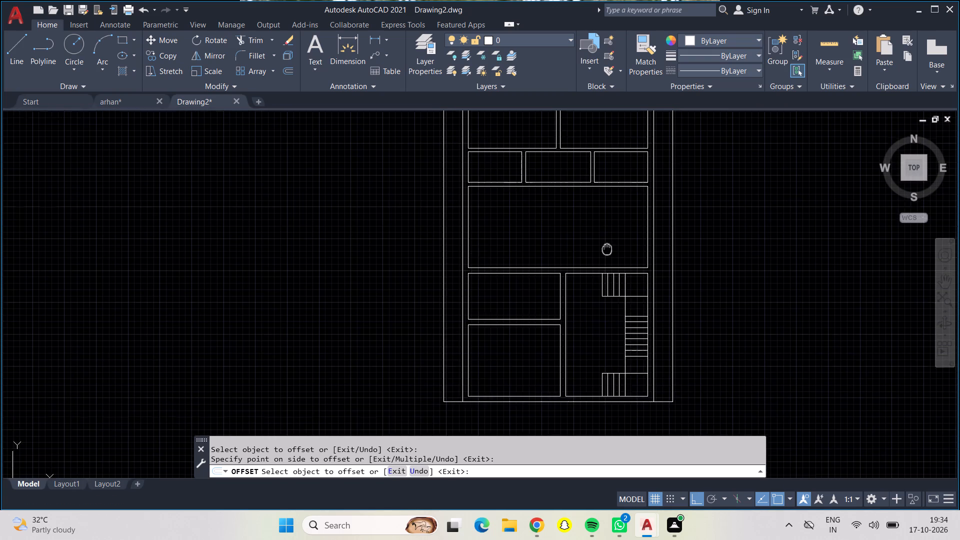
middle_drag(607, 259, 623, 358)
middle_drag(618, 358, 618, 357)
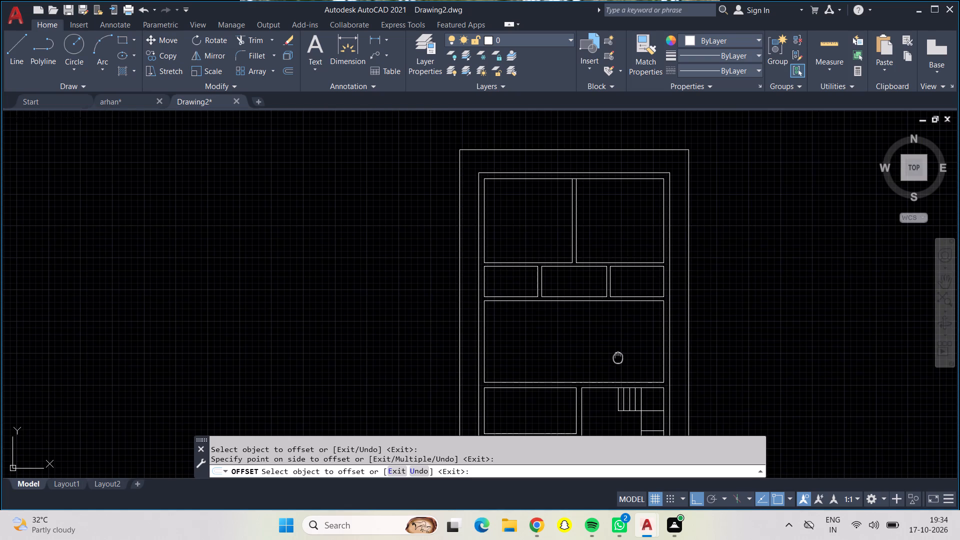
Draw two vertical lines joining the middle small room's lower corners to the top wall line of the large room below.
middle_drag(618, 357, 618, 321)
key(Escape)
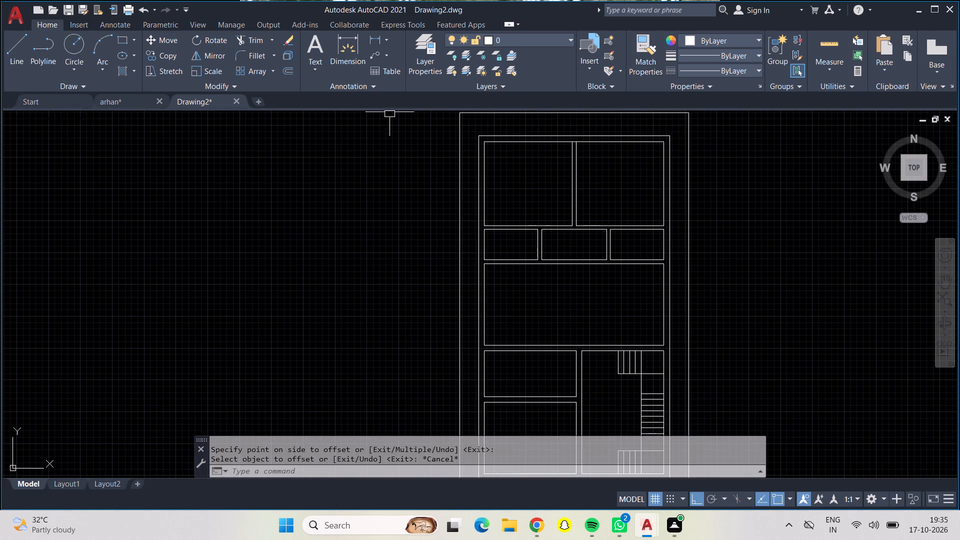
click(23, 42)
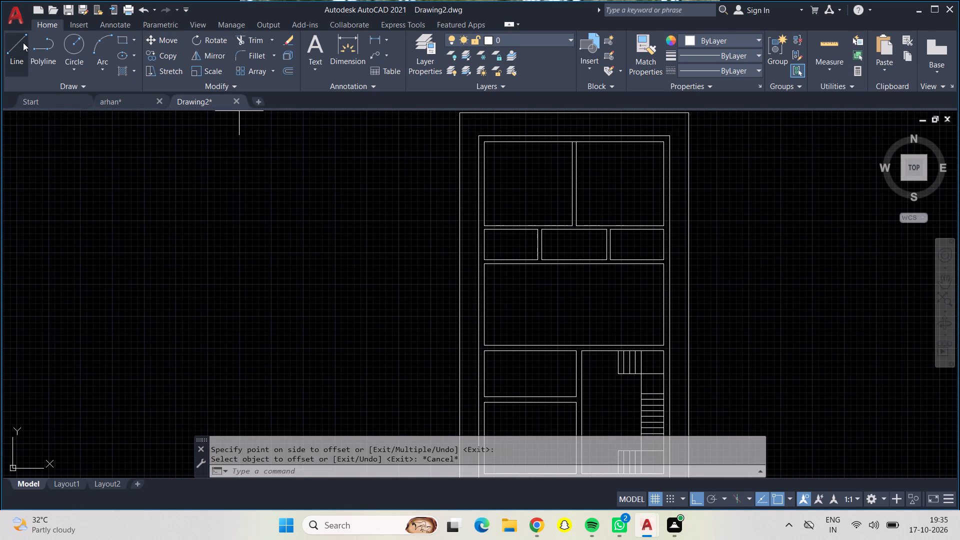
scroll(596, 253, up, 2)
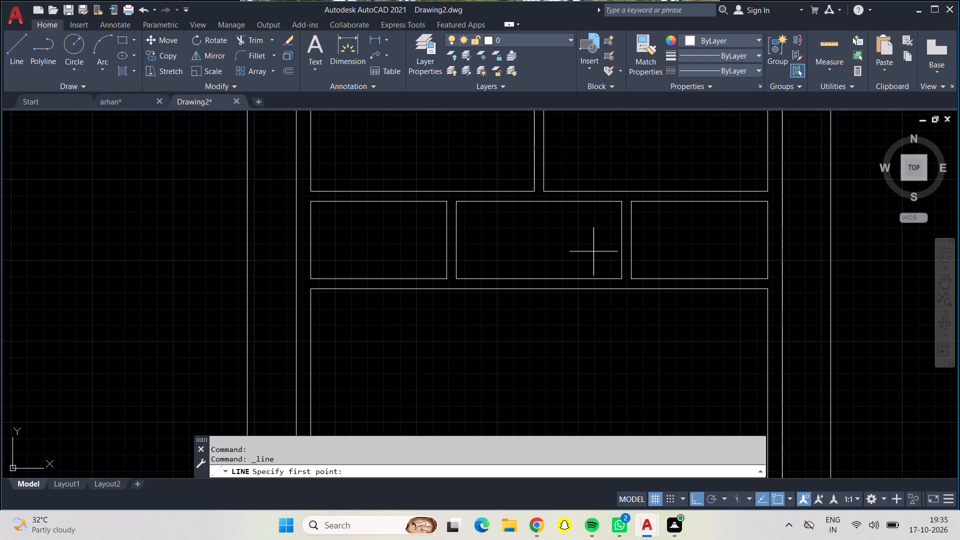
scroll(593, 251, up, 1)
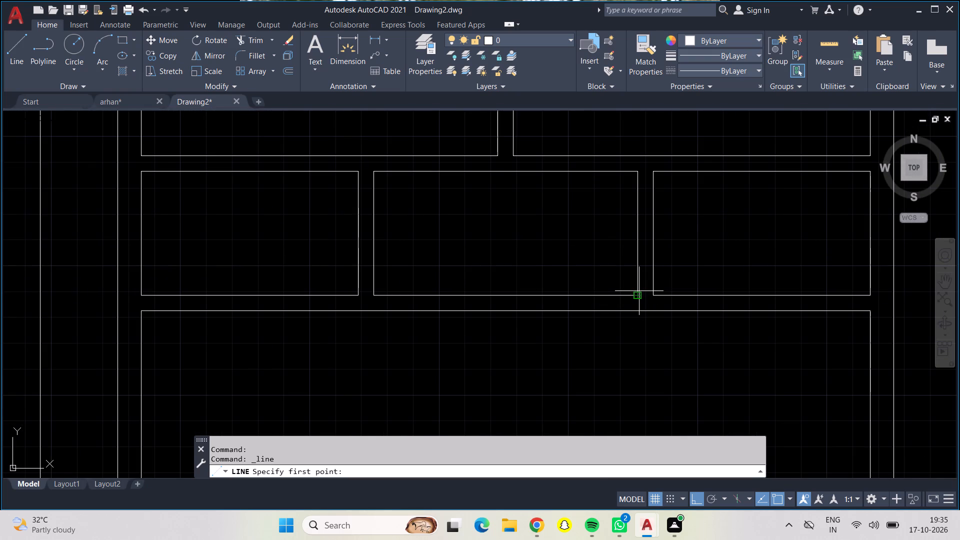
click(637, 299)
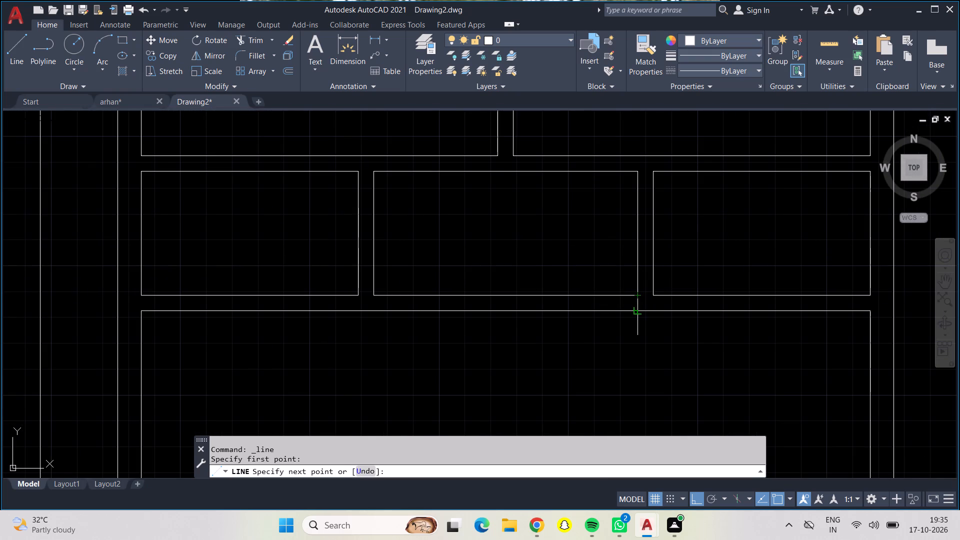
click(637, 312)
key(Return)
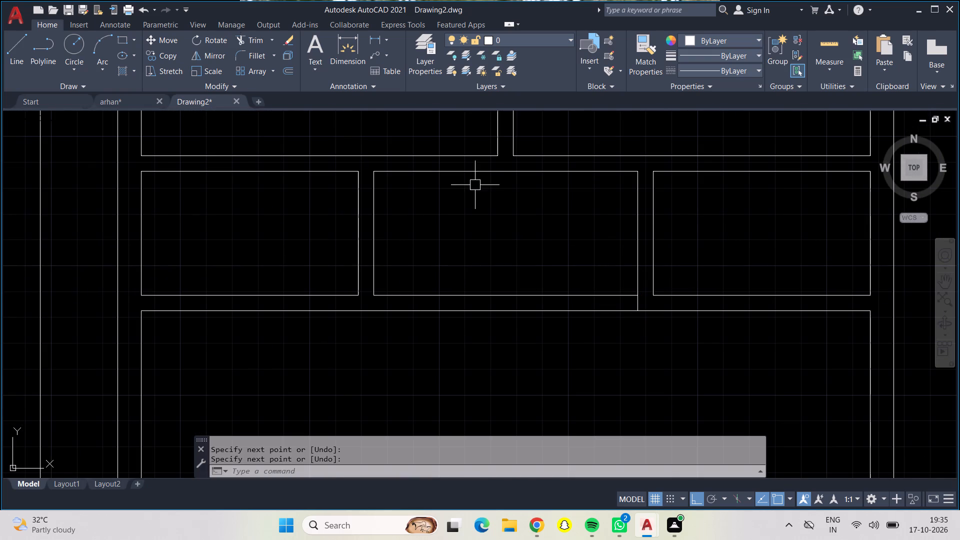
click(15, 60)
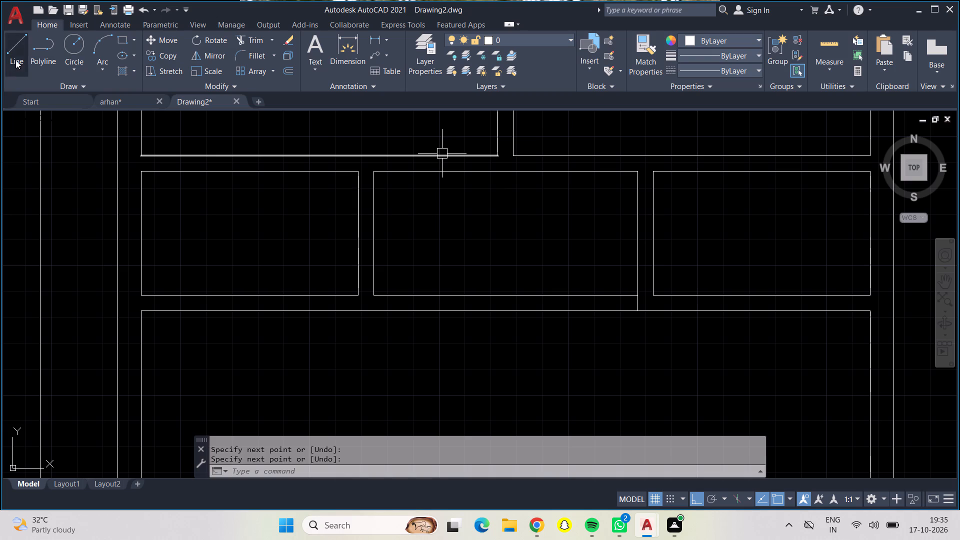
scroll(379, 301, up, 2)
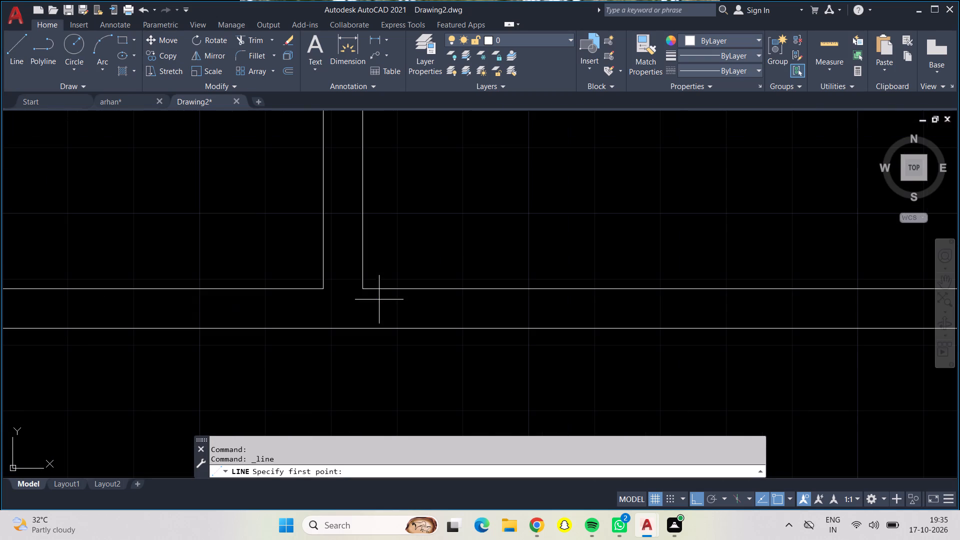
click(359, 291)
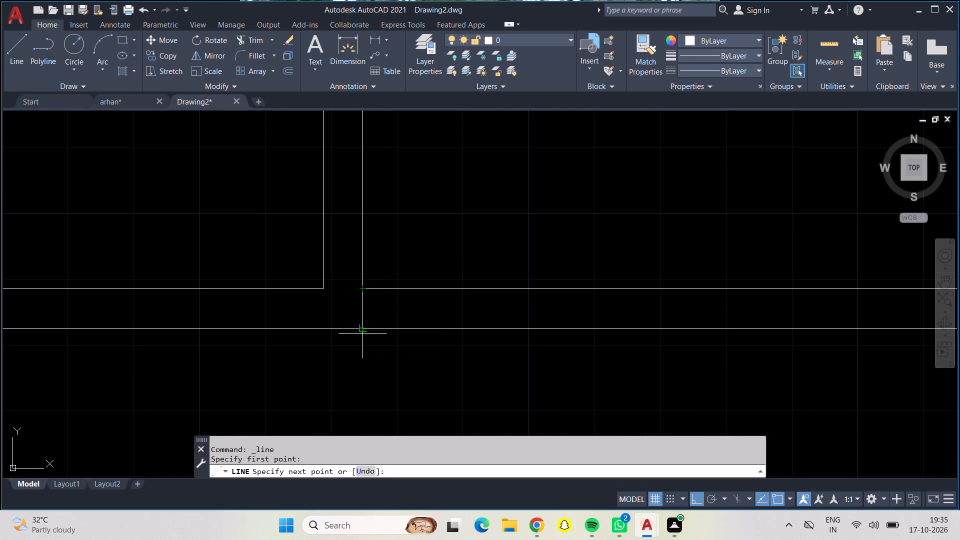
click(362, 327)
key(Return)
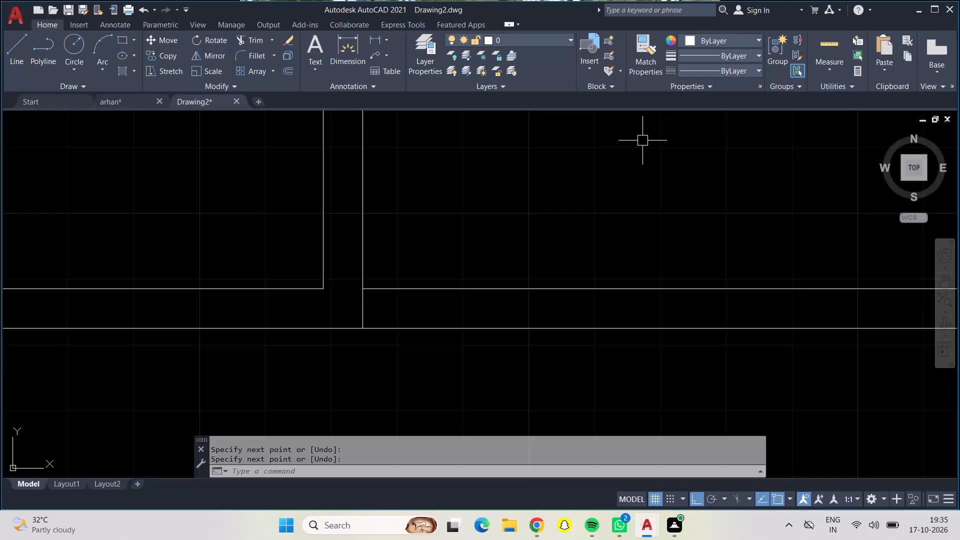
Trim both horizontal wall lines between the two connecting lines to open the middle small room into the large room below.
scroll(642, 145, down, 1)
middle_drag(634, 163, 635, 163)
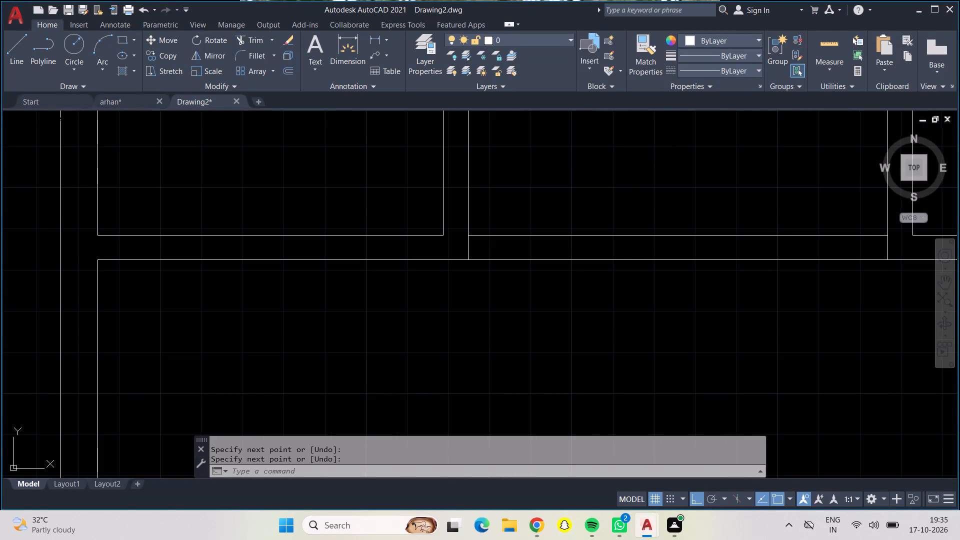
middle_drag(635, 163, 453, 295)
middle_drag(512, 288, 507, 249)
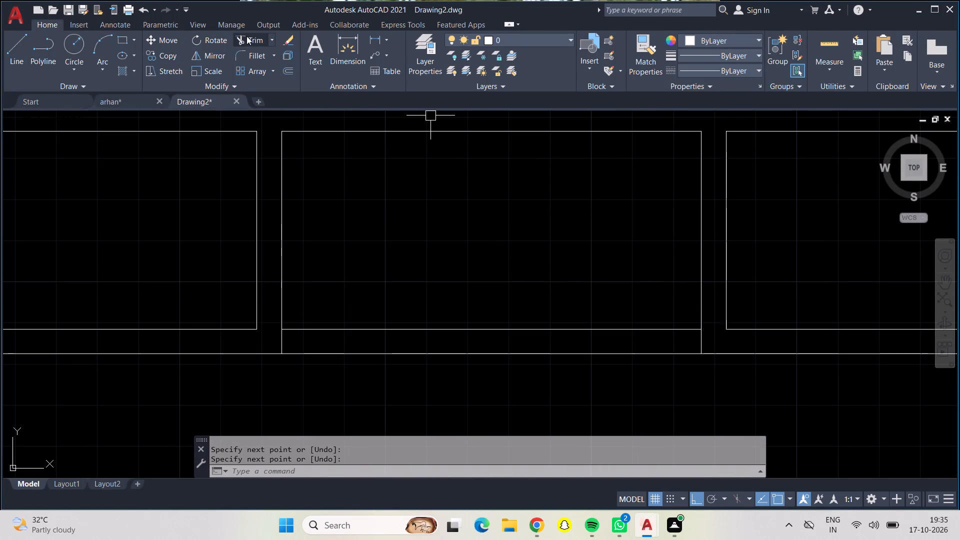
click(246, 36)
drag(371, 187, 419, 336)
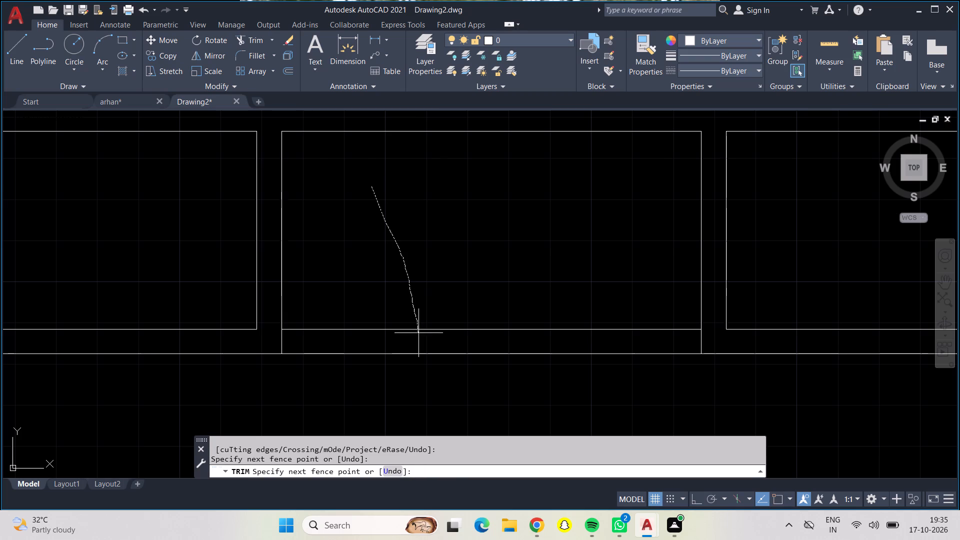
drag(419, 336, 429, 371)
scroll(412, 308, down, 2)
middle_drag(410, 305, 395, 274)
scroll(403, 247, up, 1)
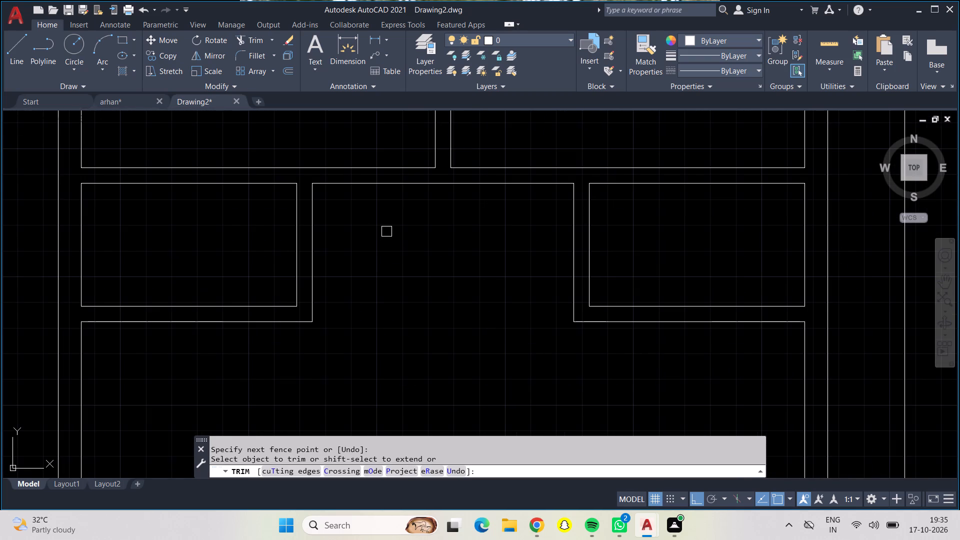
scroll(263, 207, up, 2)
scroll(432, 237, down, 1)
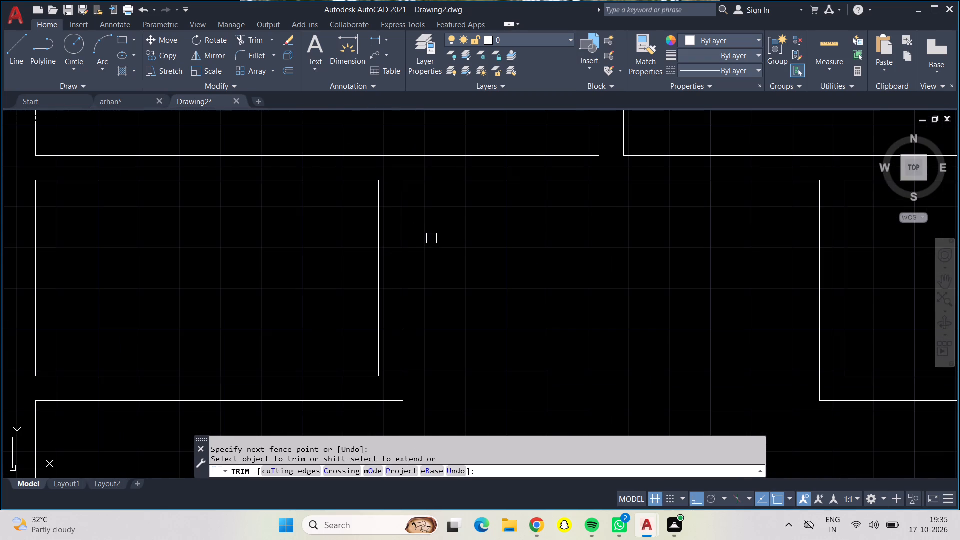
middle_drag(437, 241, 490, 212)
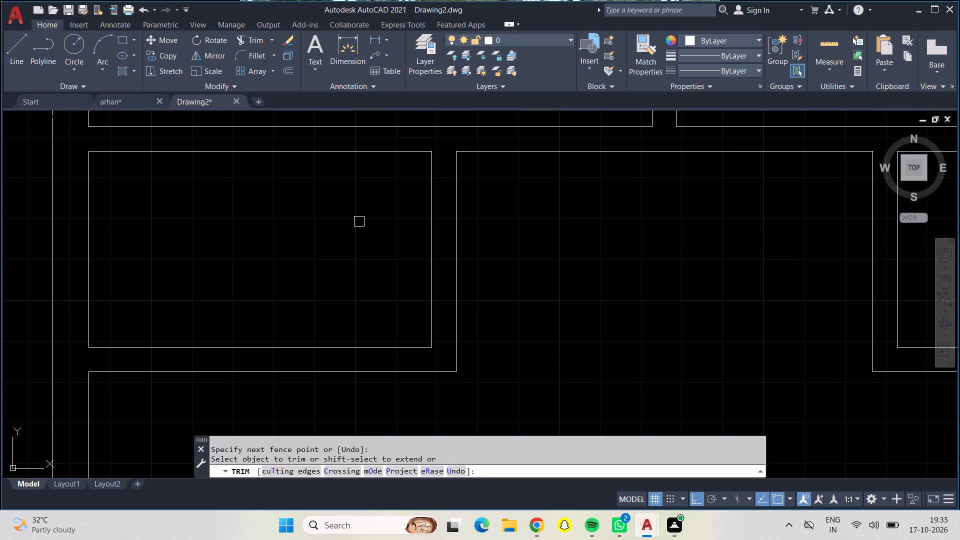
key(Escape)
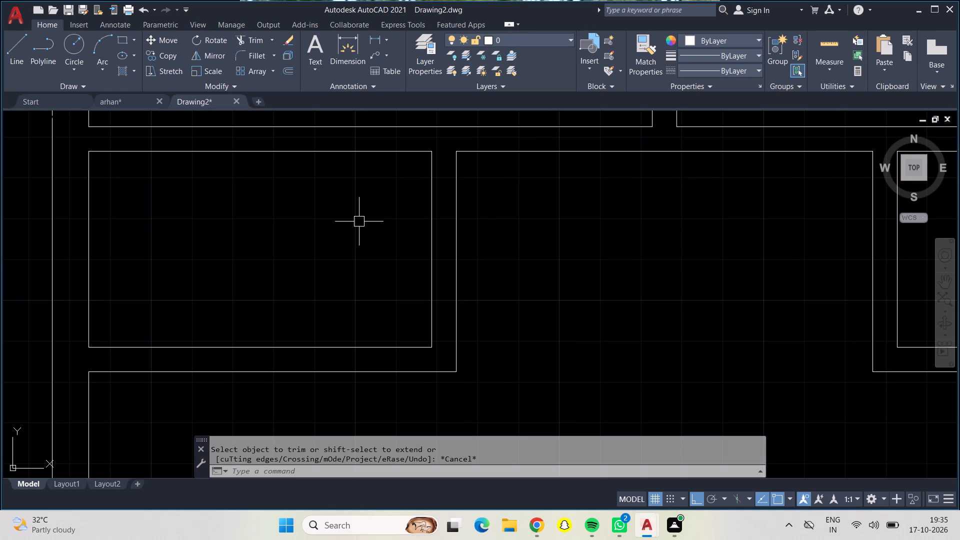
Offset the bottom and left wall lines inward by 2'5" in the room directly left of the staircase's upper landing.
scroll(366, 223, down, 2)
middle_drag(447, 257, 431, 338)
scroll(471, 348, down, 1)
middle_drag(470, 348, 497, 176)
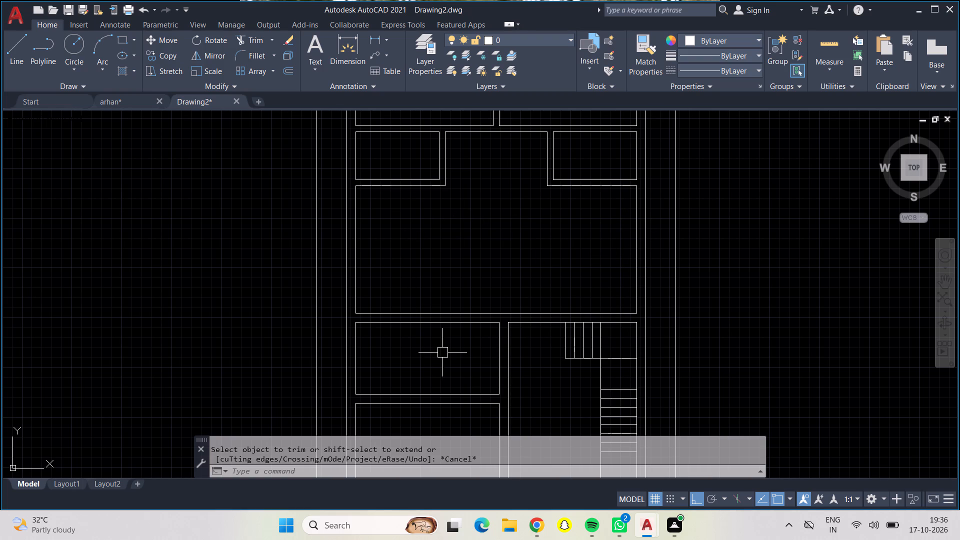
scroll(442, 351, up, 1)
middle_drag(449, 353, 478, 267)
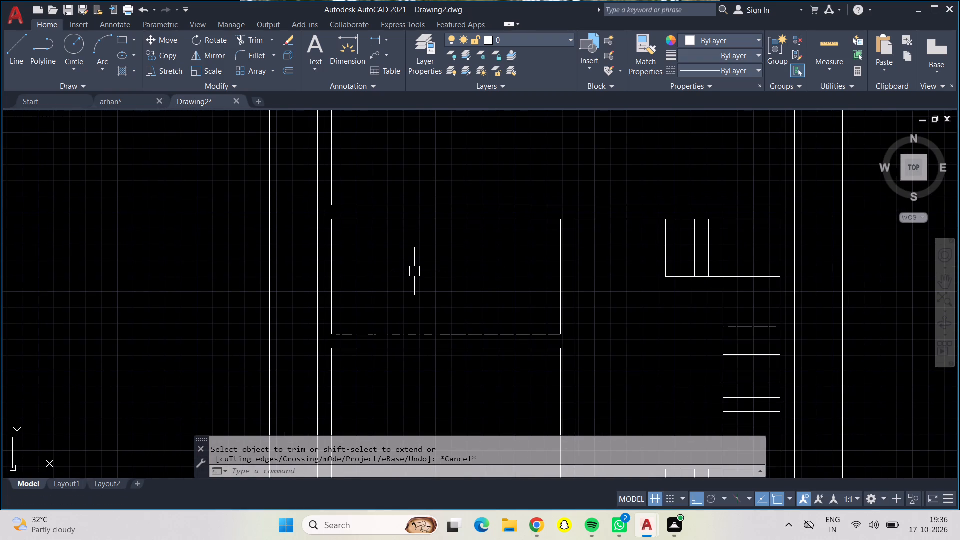
key(Escape)
key(o)
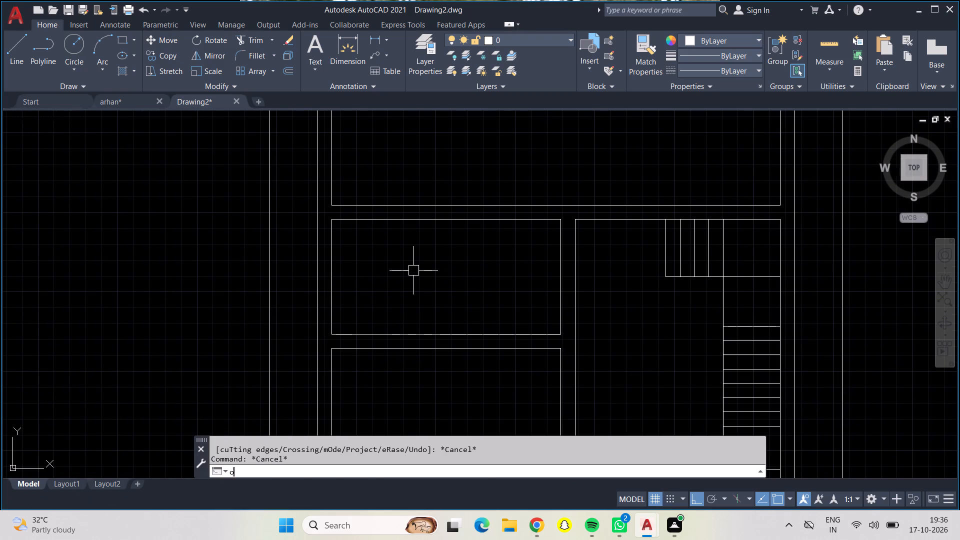
key(Return)
text(2'5")
key(Return)
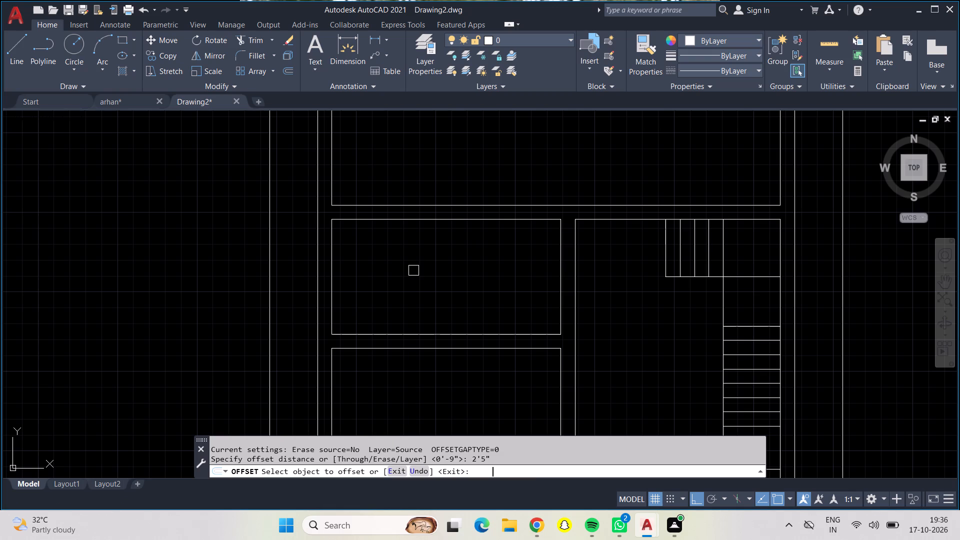
click(446, 335)
click(445, 292)
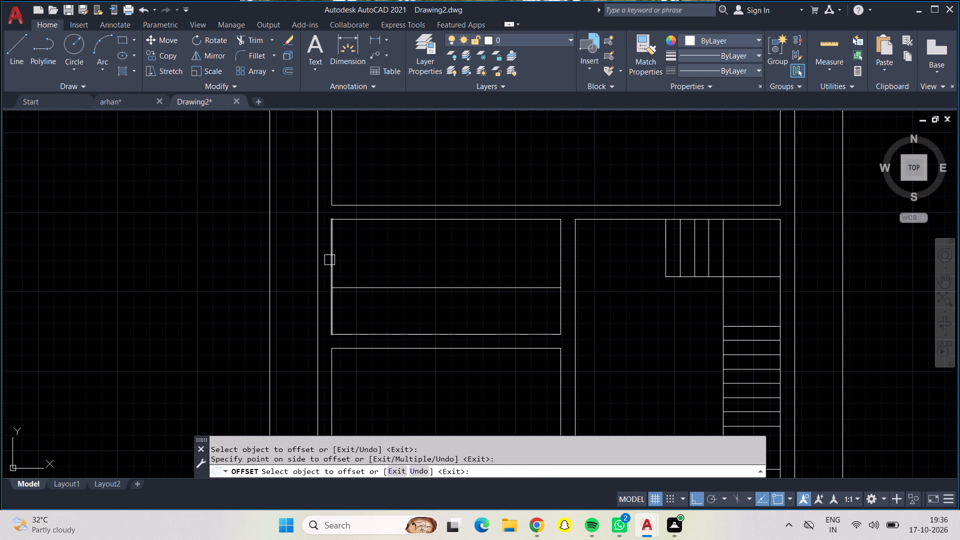
click(334, 263)
click(391, 263)
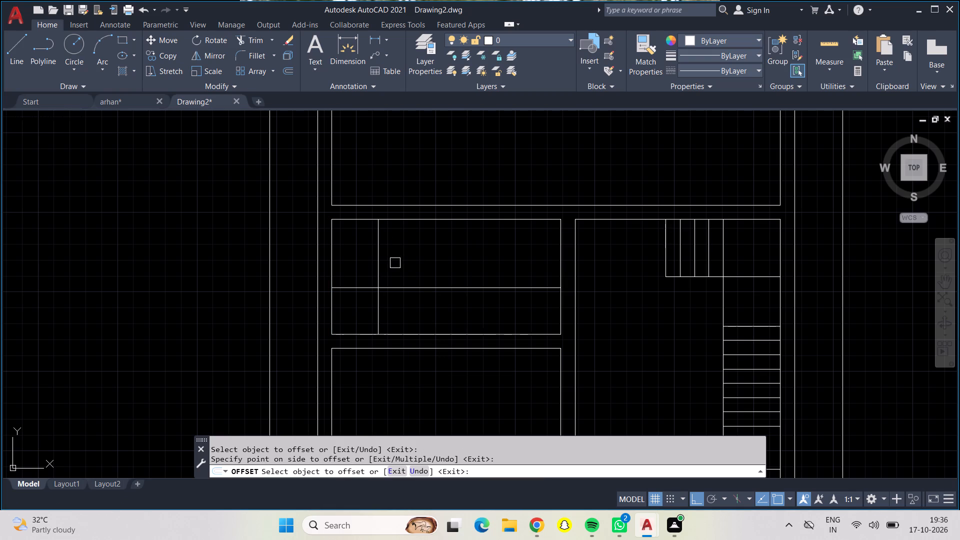
key(Escape)
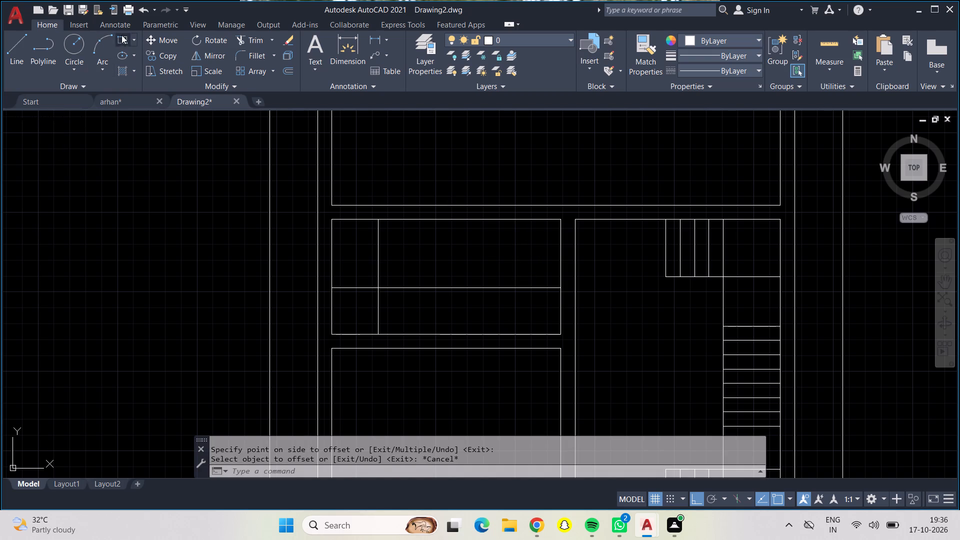
Draw the edges of a 5' wide opening in that room's top wall, starting 1' left of its upper-right inner corner.
click(17, 35)
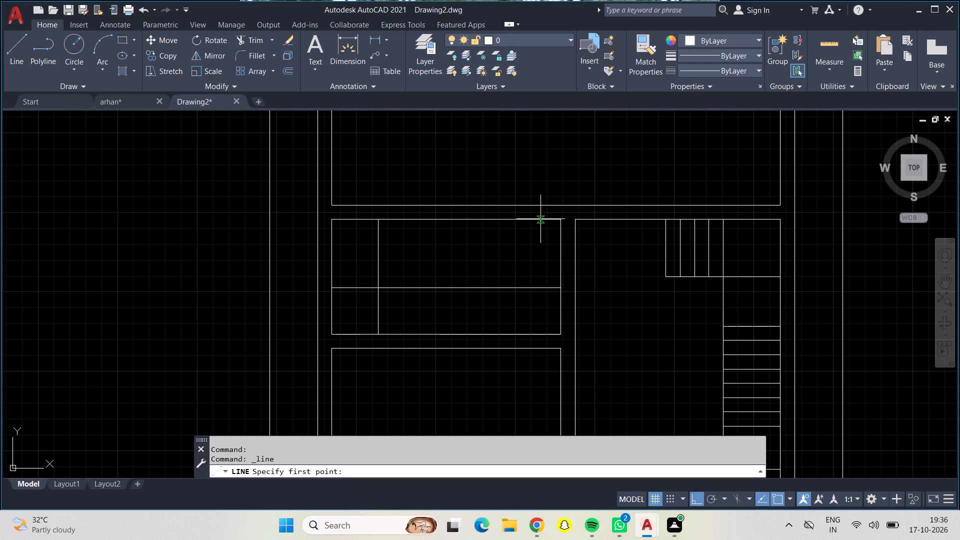
scroll(556, 217, up, 2)
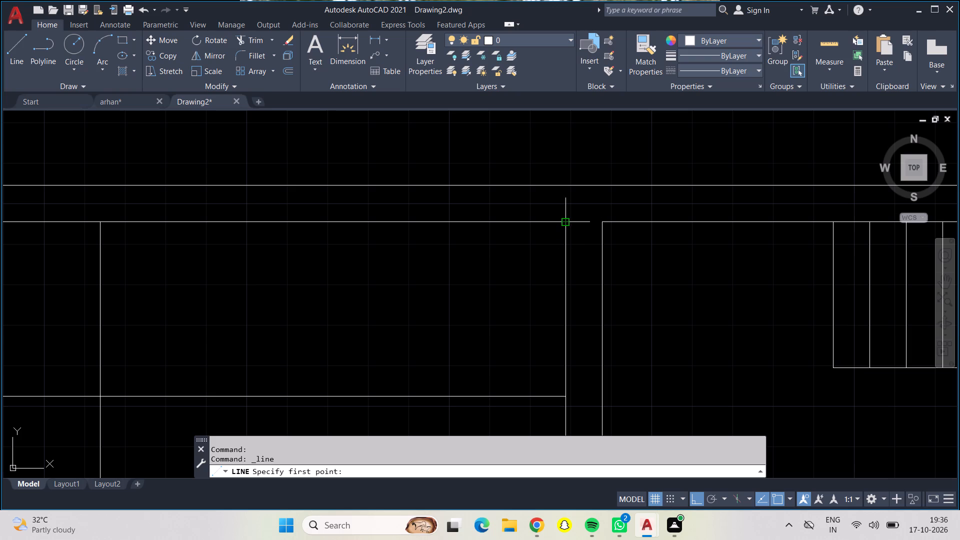
click(566, 223)
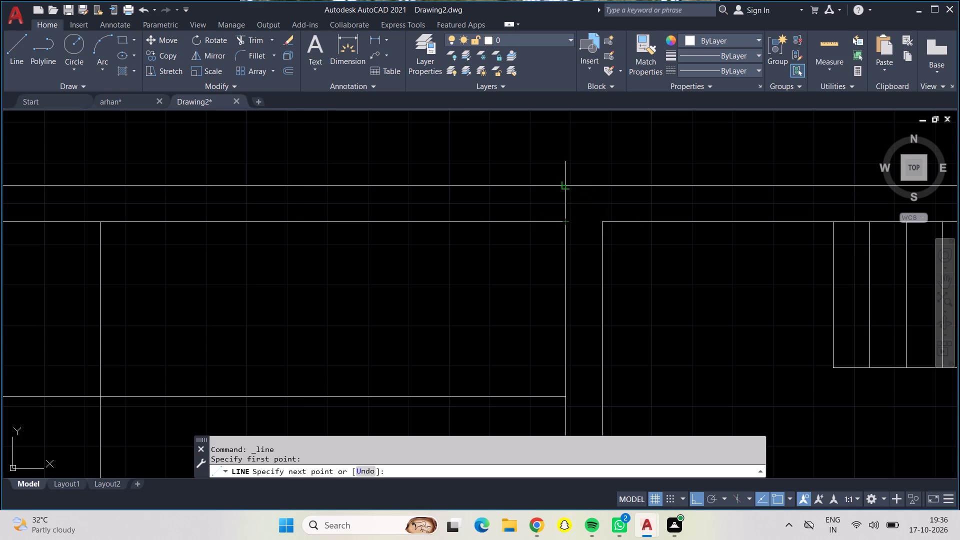
click(567, 186)
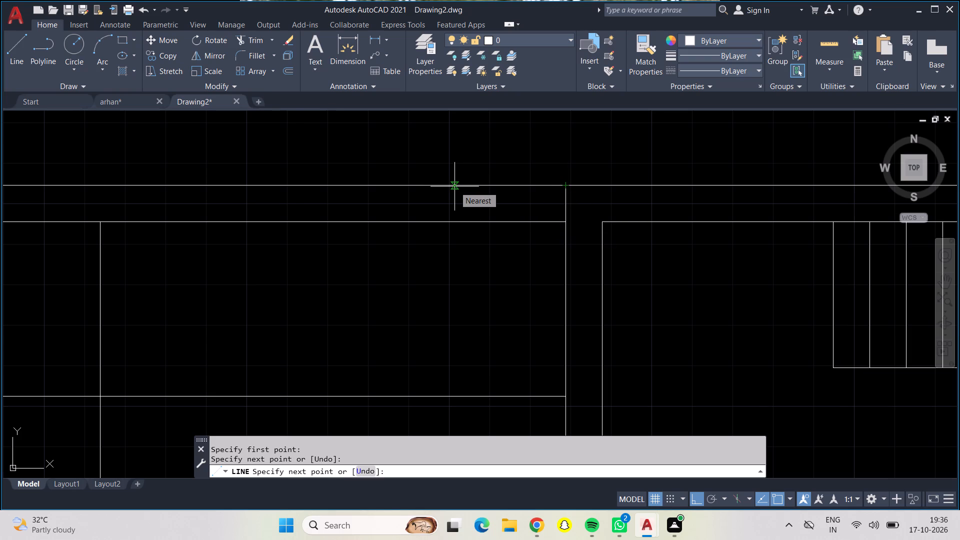
text(1')
key(Return)
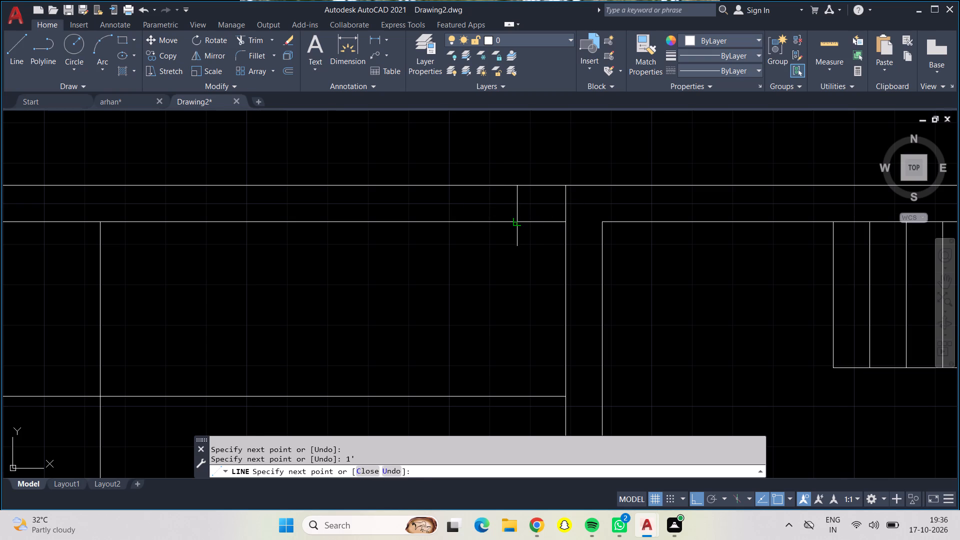
drag(519, 219, 513, 218)
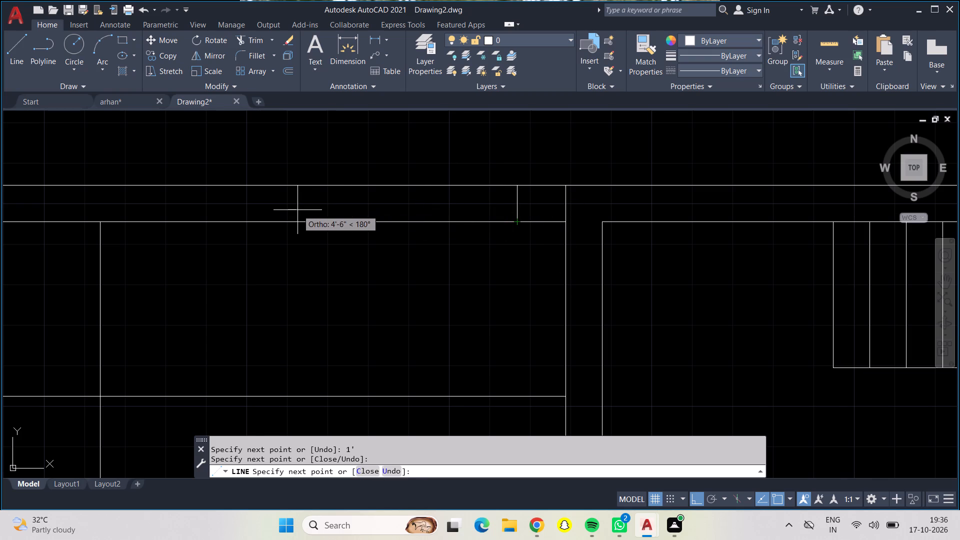
text(5')
key(Return)
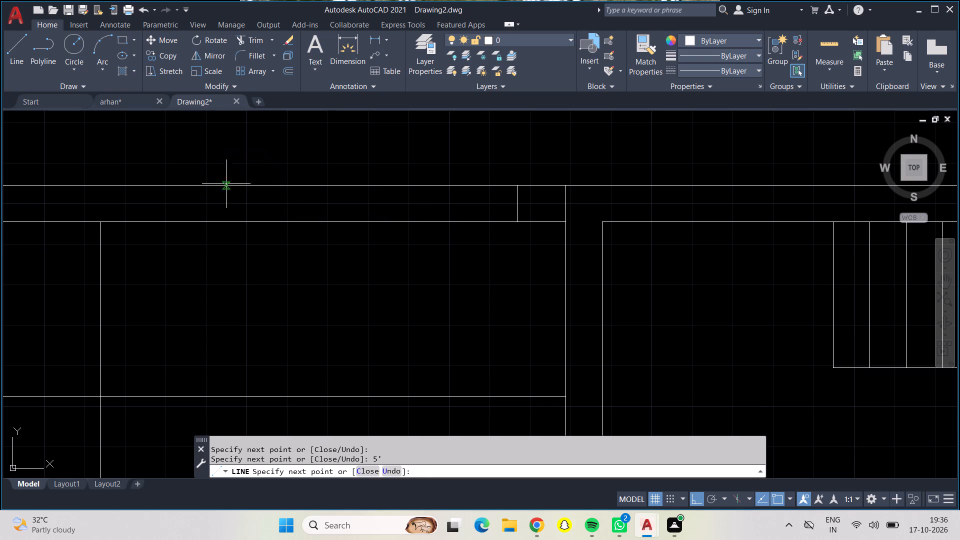
click(275, 184)
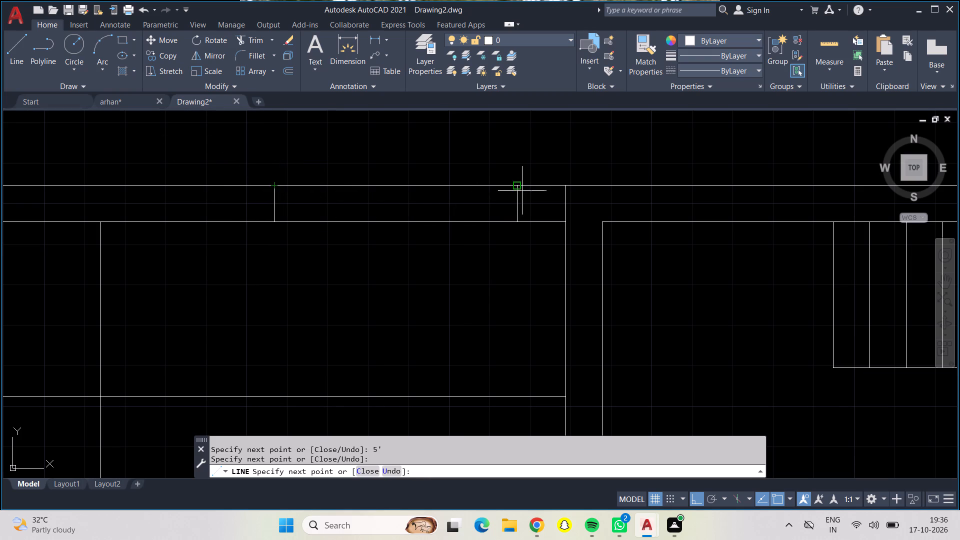
click(520, 188)
click(381, 193)
key(Return)
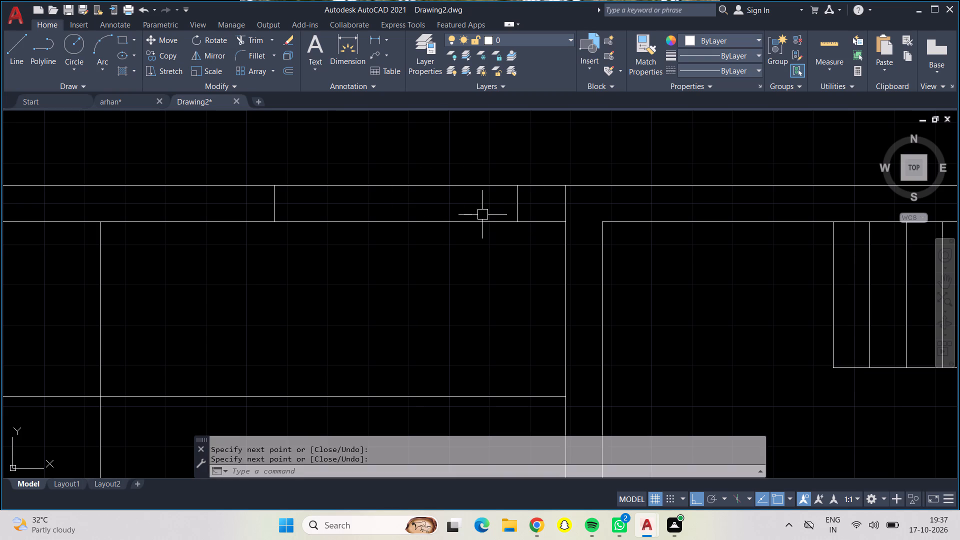
Trim both horizontal wall lines between the edges of the 5' opening above the room beside the staircase's upper landing.
click(260, 41)
click(359, 220)
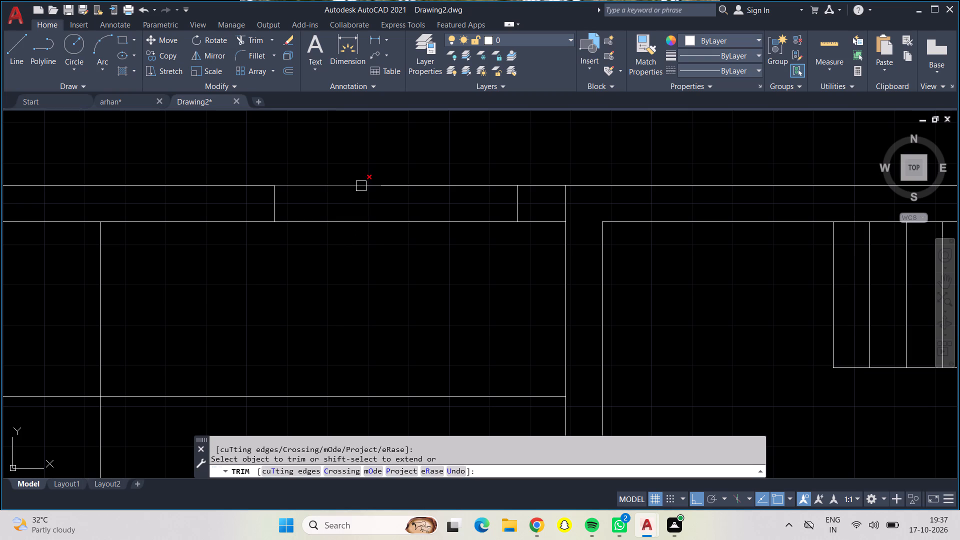
triple_click(361, 185)
double_click(361, 185)
click(401, 187)
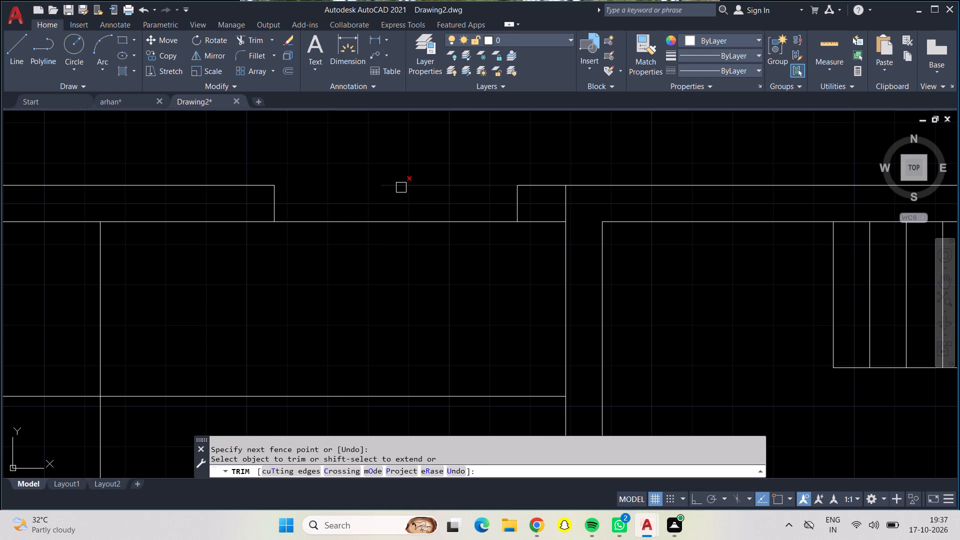
click(401, 183)
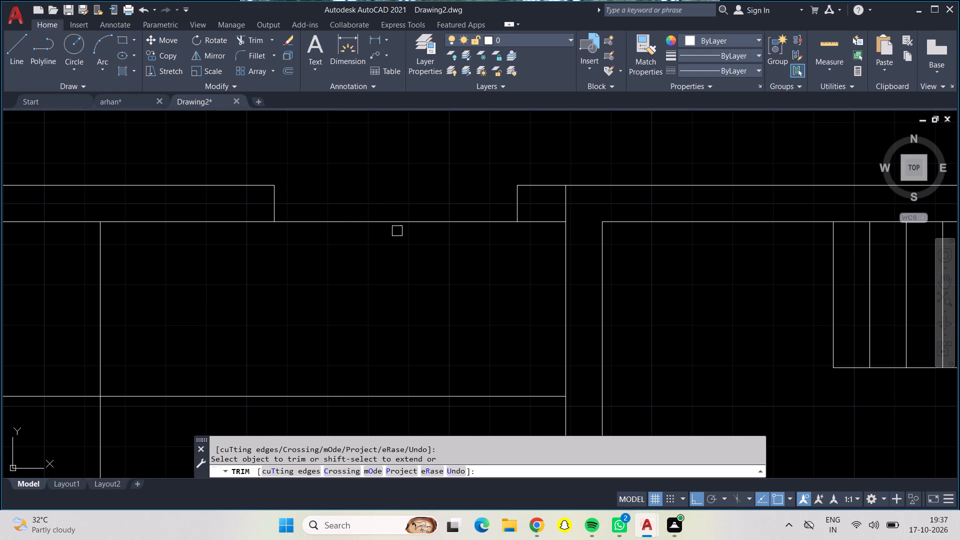
click(393, 225)
Trim the overlapping ends of the two interior offset lines in that room so they meet in an L-shaped corner.
scroll(393, 225, down, 3)
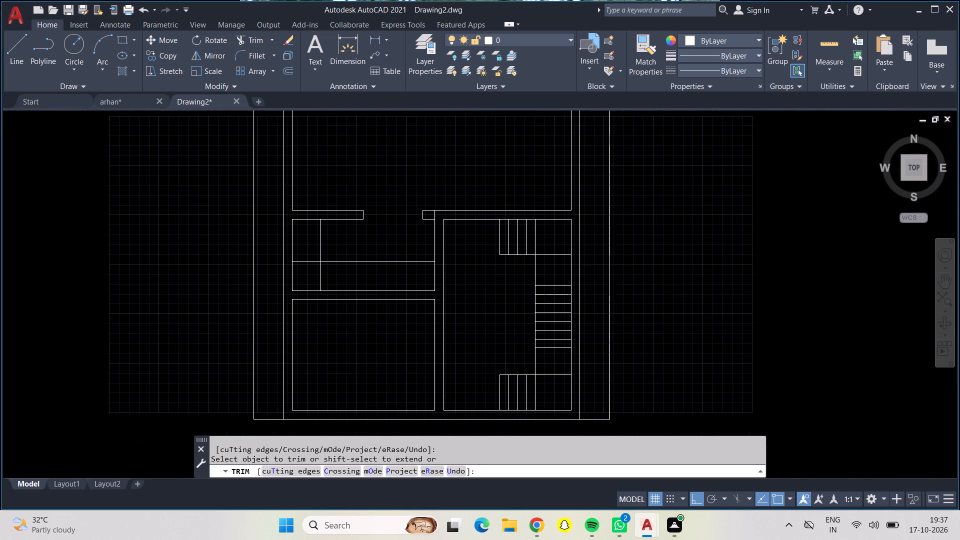
click(309, 265)
click(321, 273)
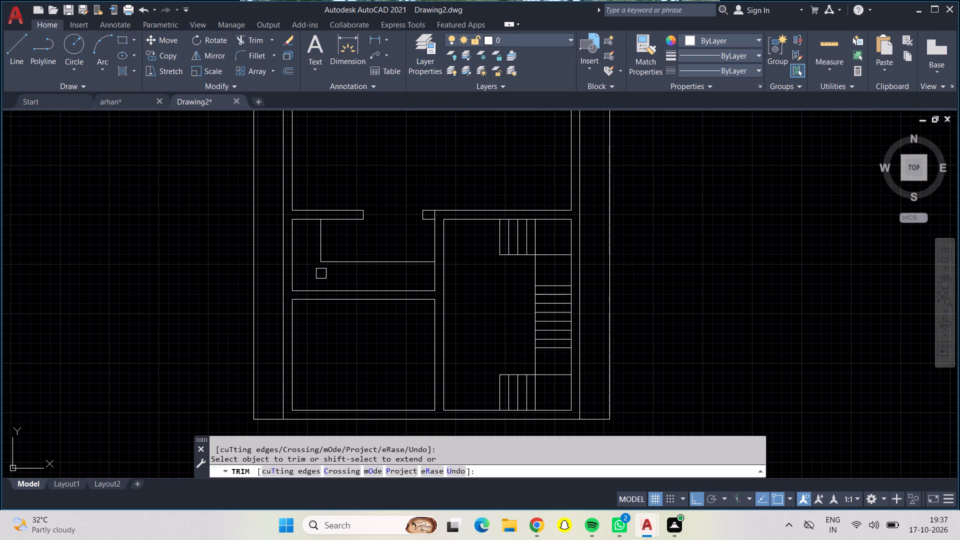
scroll(330, 270, down, 1)
middle_drag(364, 249, 362, 253)
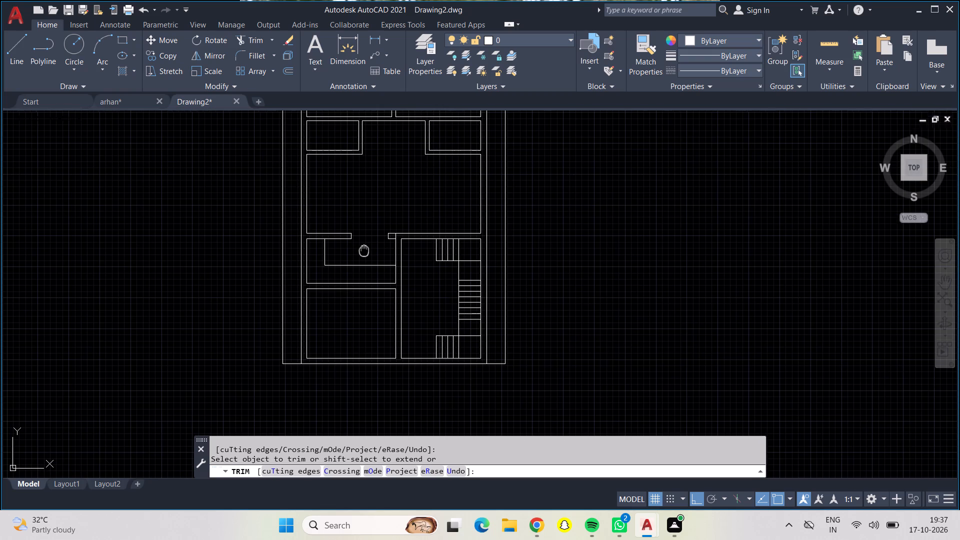
middle_drag(362, 253, 352, 300)
scroll(361, 261, up, 1)
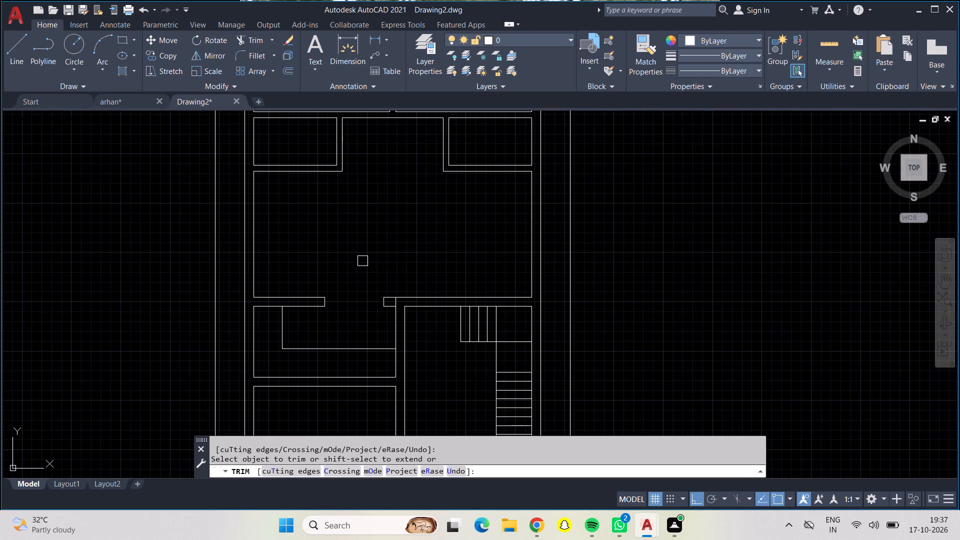
middle_drag(362, 261, 365, 196)
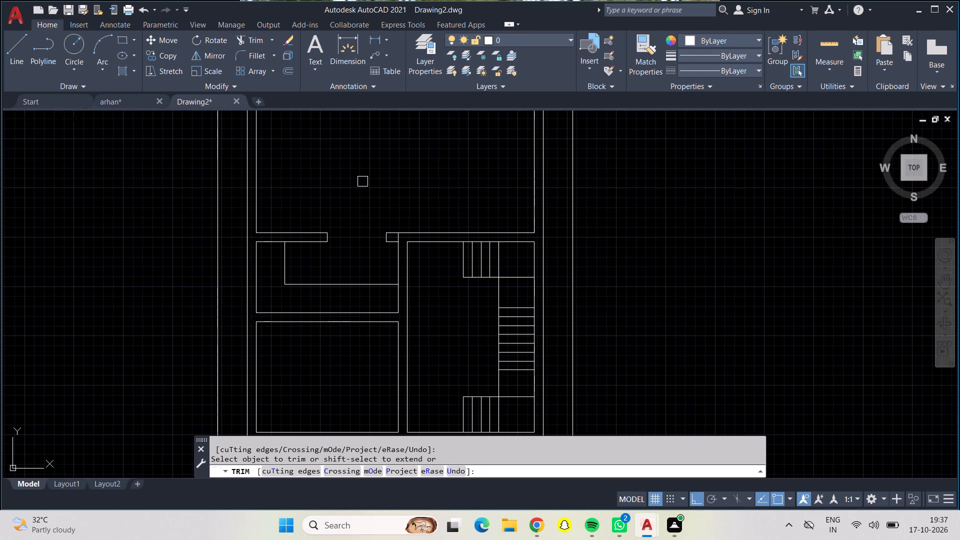
scroll(381, 170, down, 1)
middle_drag(381, 169, 331, 310)
key(Escape)
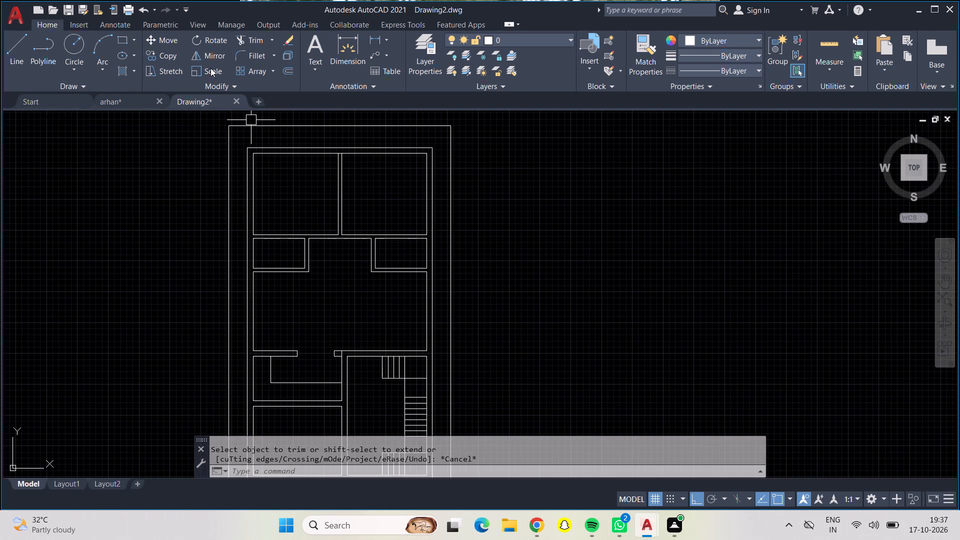
Draw the edges of a 3' wide door opening in the upper-left room's bottom wall, starting 6" left of its lower-right inner corner.
click(20, 49)
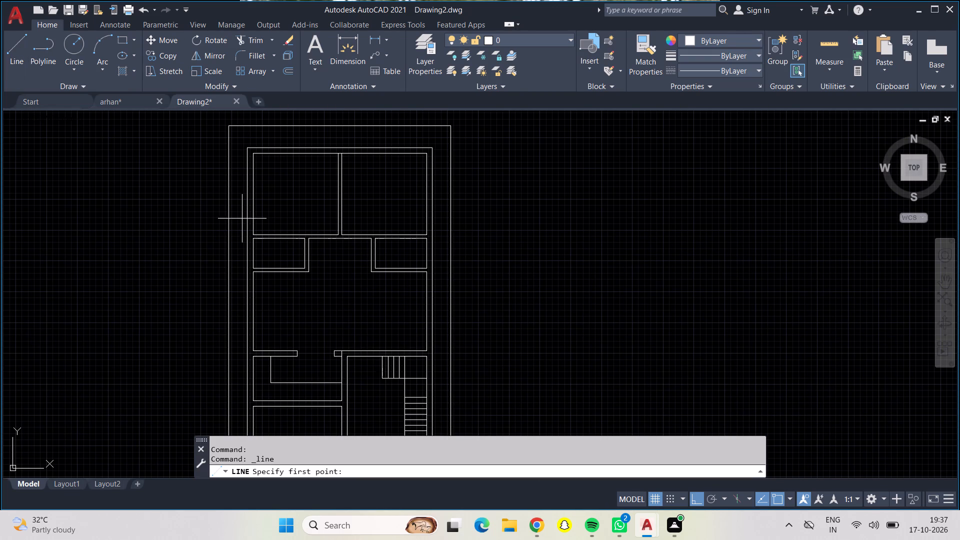
scroll(326, 239, up, 2)
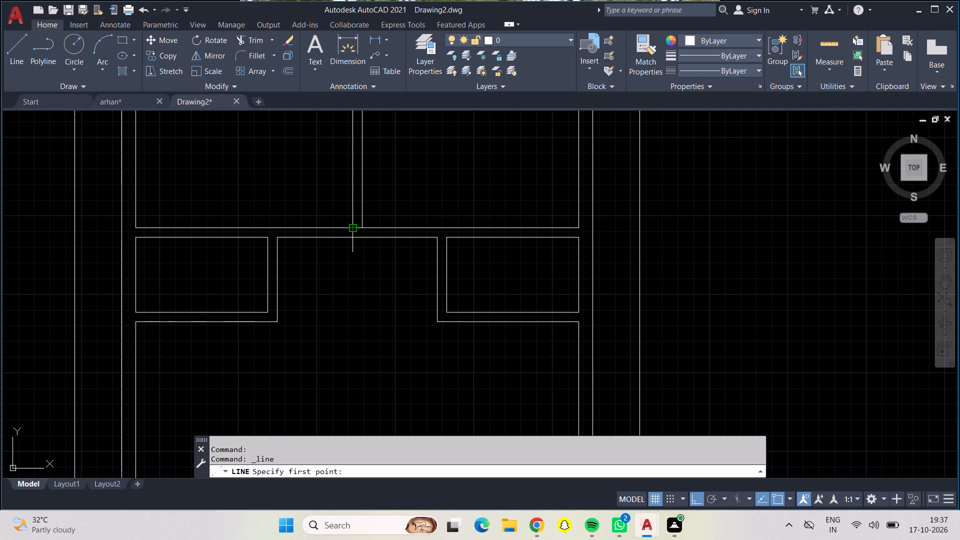
scroll(355, 224, up, 3)
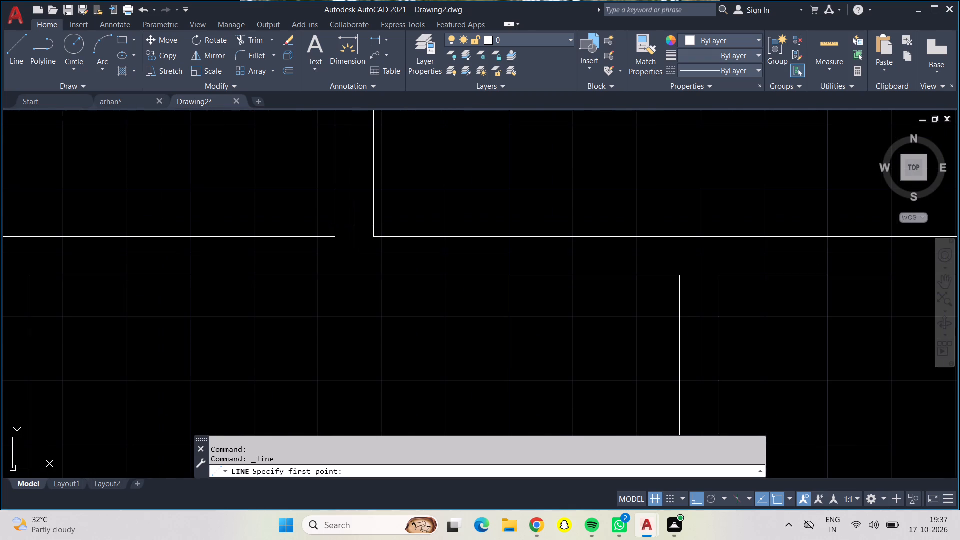
middle_drag(332, 239, 392, 258)
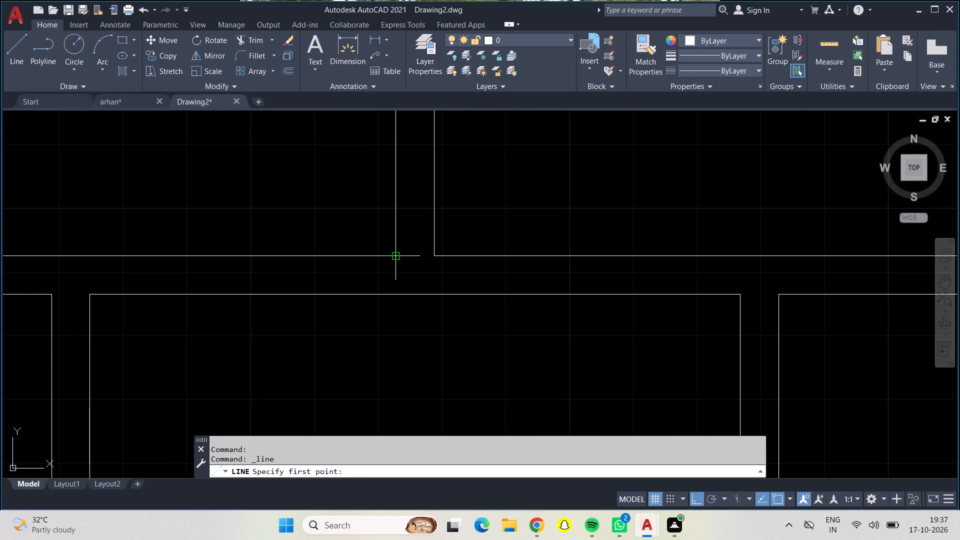
click(397, 257)
text(6")
key(Return)
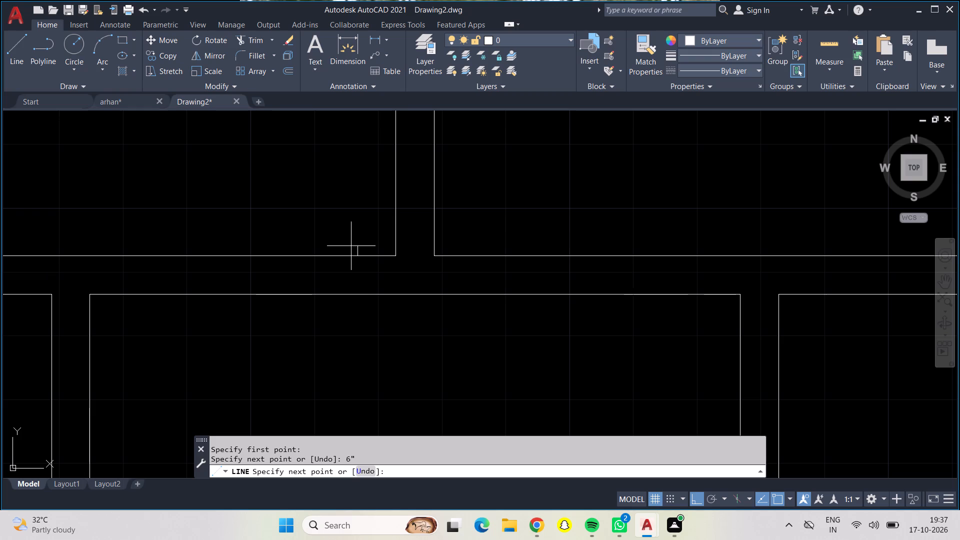
click(358, 295)
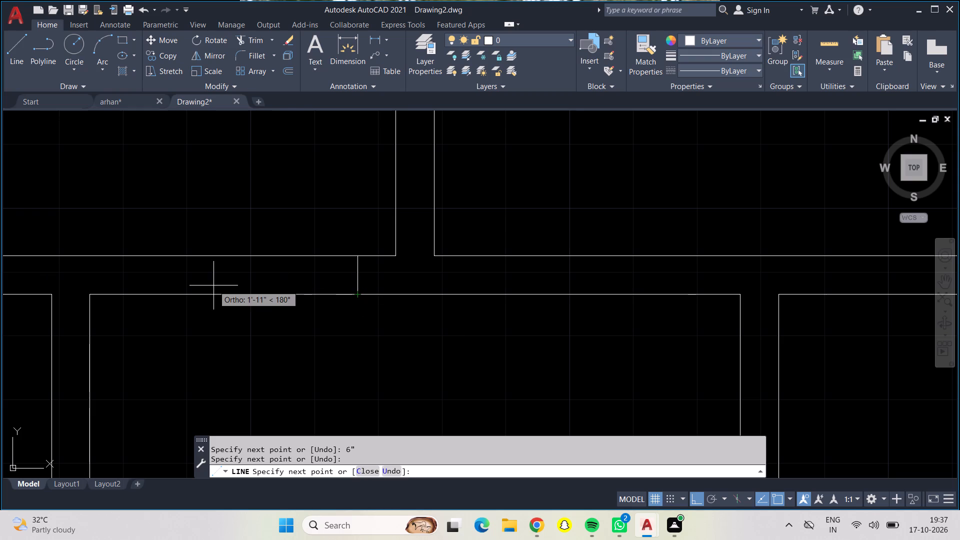
key(3)
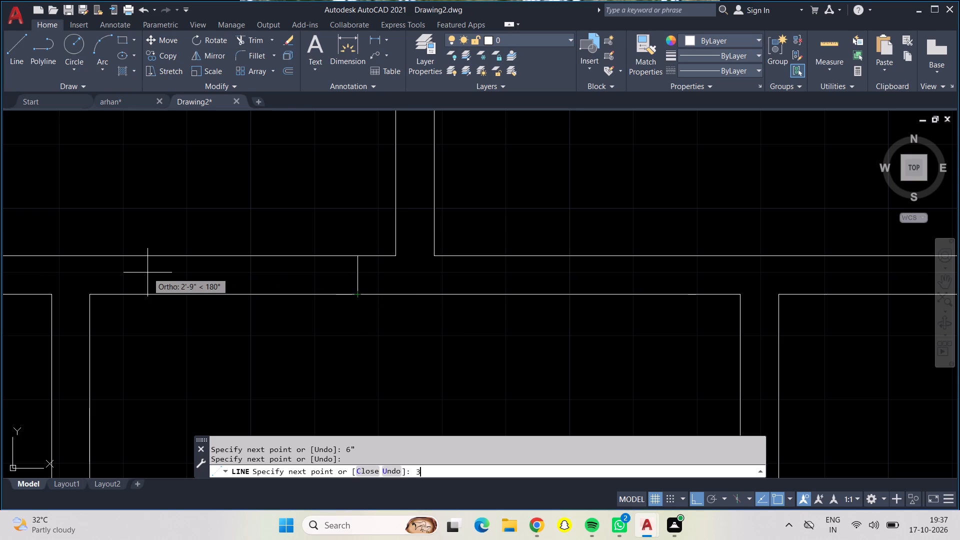
key(apostrophe)
key(Return)
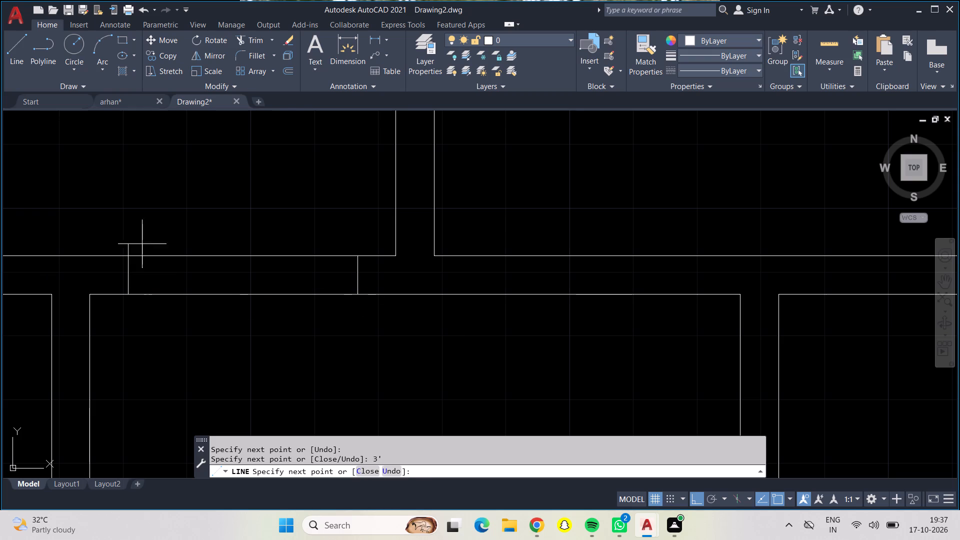
click(129, 256)
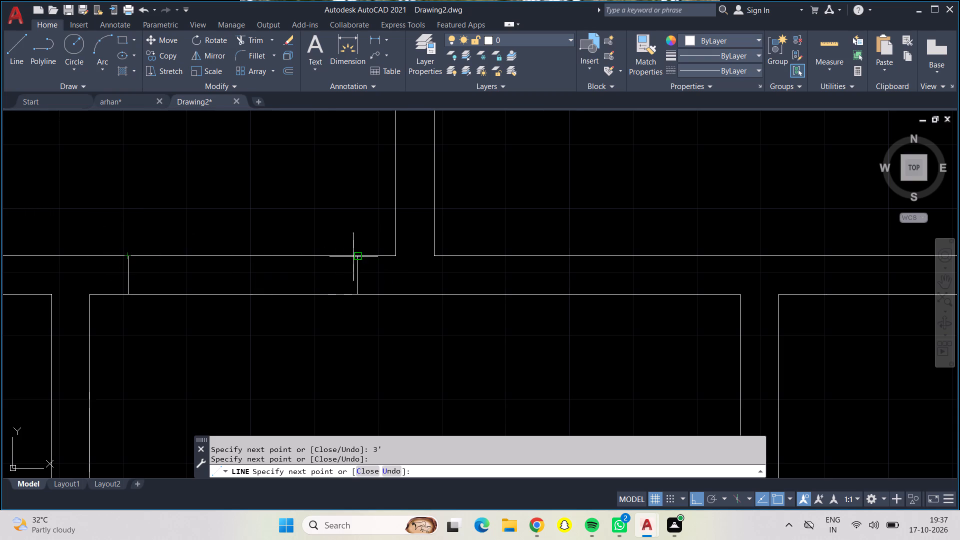
Draw a 3' vertical door line up into the upper-left room from the opening's right edge.
click(355, 257)
text(3')
key(Return)
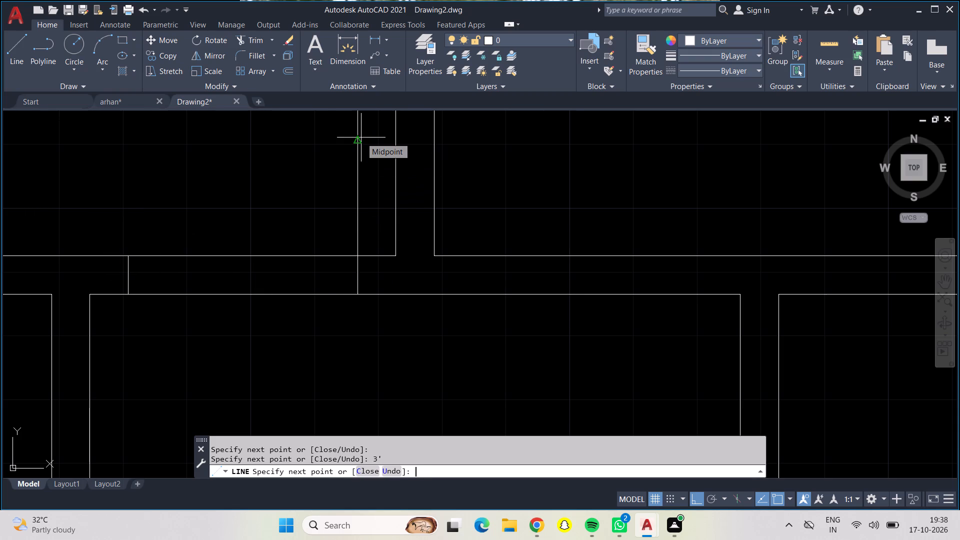
key(Return)
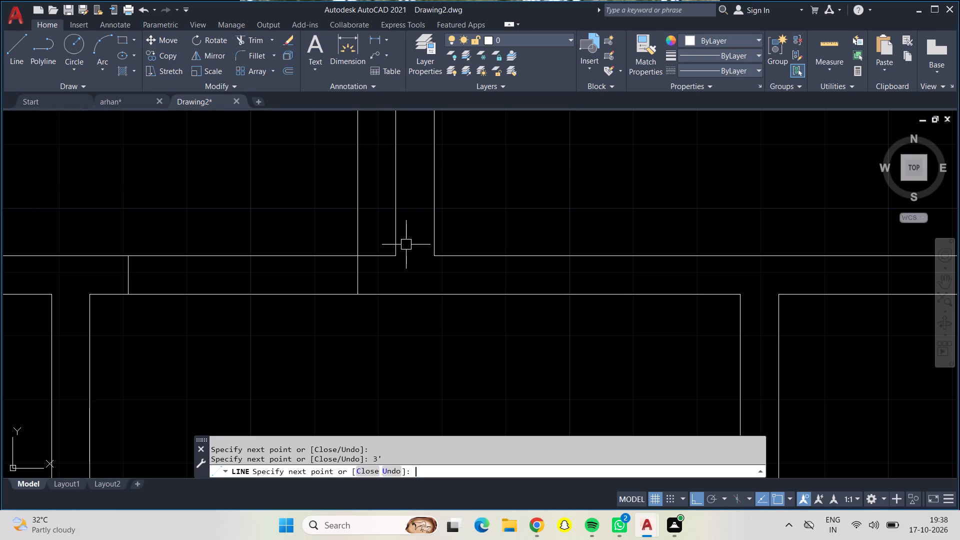
Draw the edges of a 3' wide door opening in the upper-right room's bottom wall, starting 6" right of its lower-left inner corner.
click(5, 53)
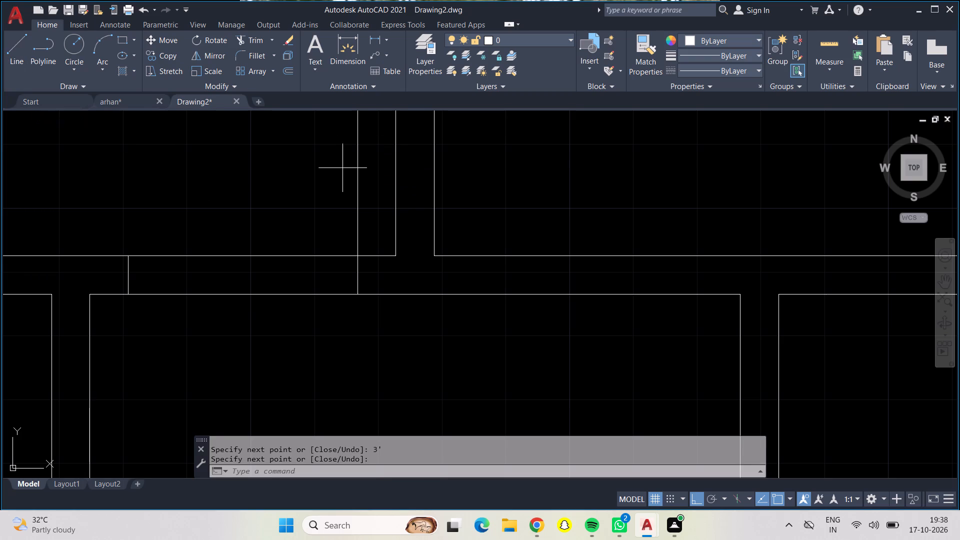
click(433, 256)
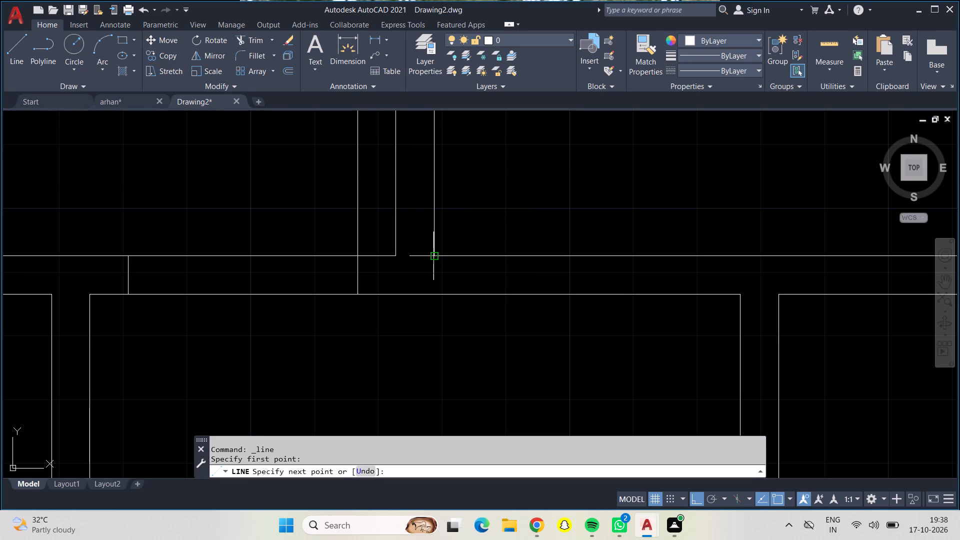
text(6")
key(Return)
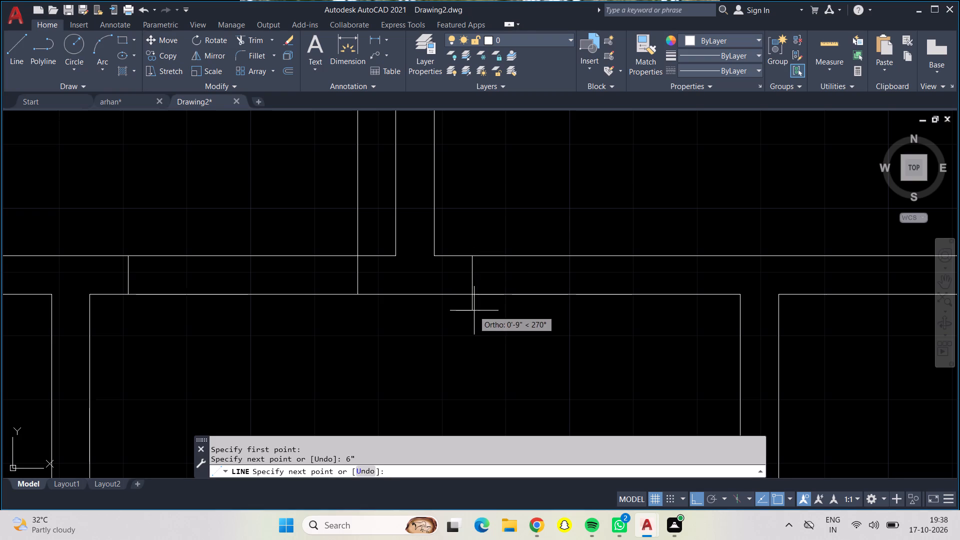
click(468, 296)
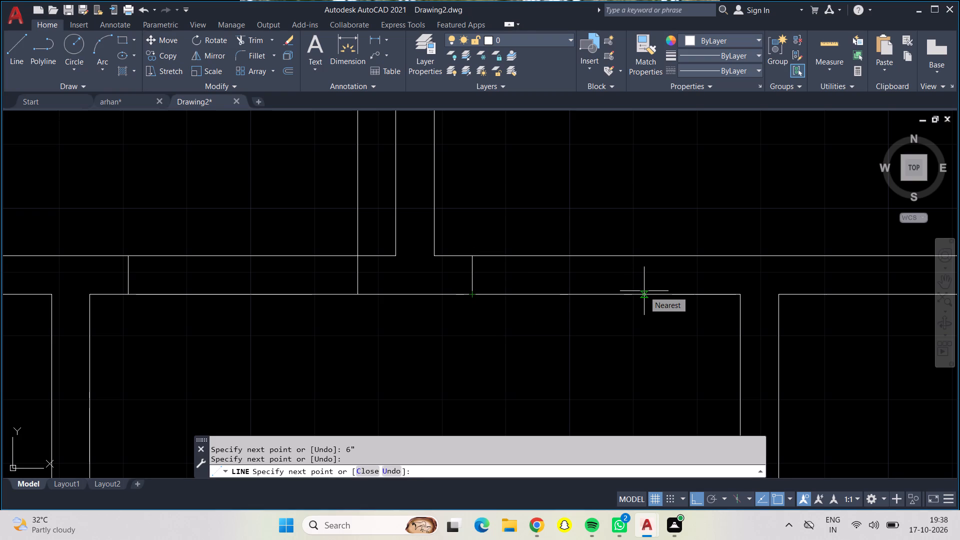
text(3')
key(Return)
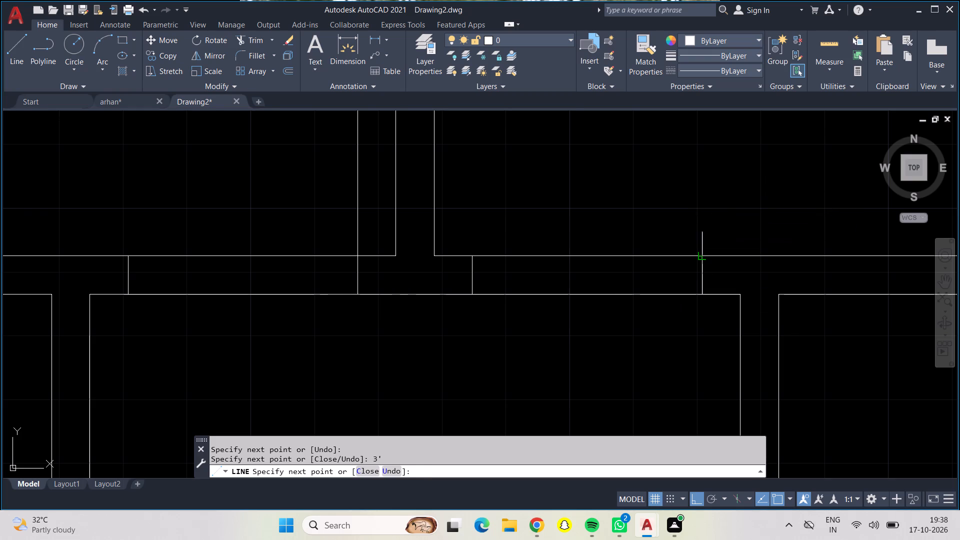
drag(702, 256, 694, 254)
Draw a 3' vertical door line up into the upper-right room from the opening's left edge.
click(471, 256)
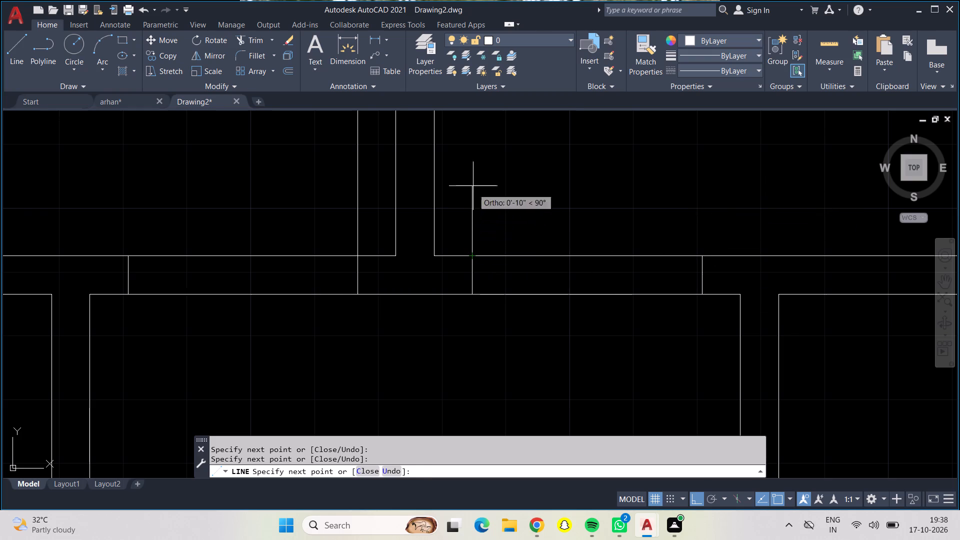
text(3')
key(Return)
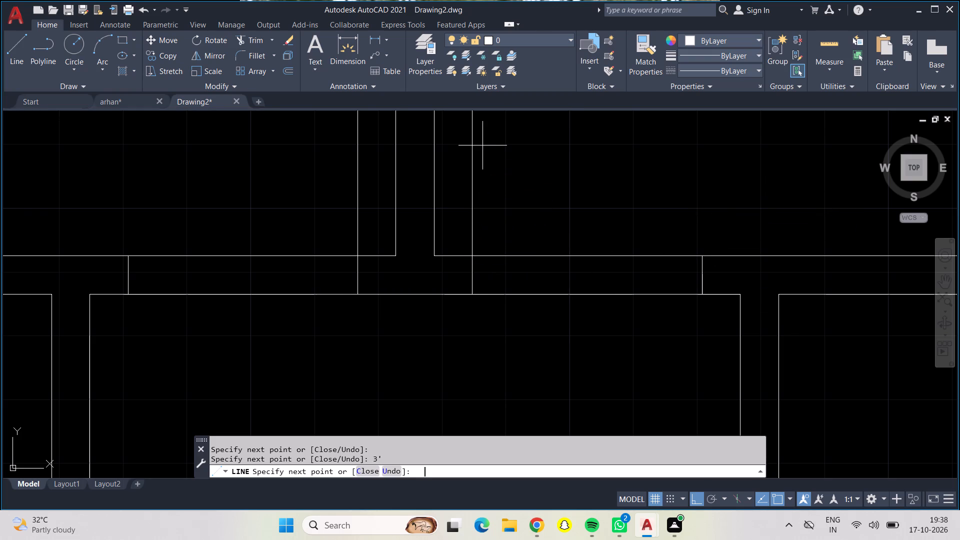
key(Return)
Draw the edges of a 2'5" wide door opening in the small left room's top wall, starting 6" left of its upper-right inner corner.
scroll(509, 168, down, 1)
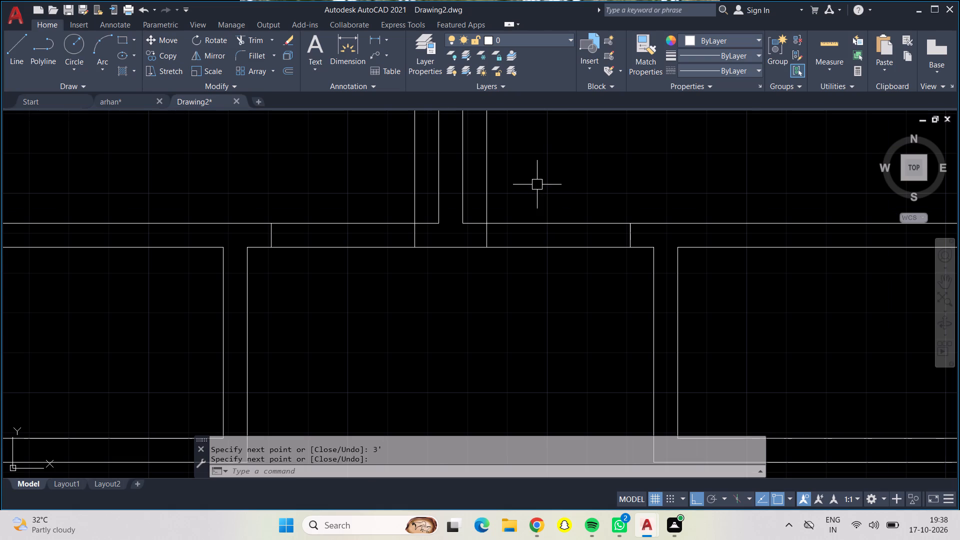
middle_drag(540, 173, 544, 284)
middle_drag(330, 204, 347, 212)
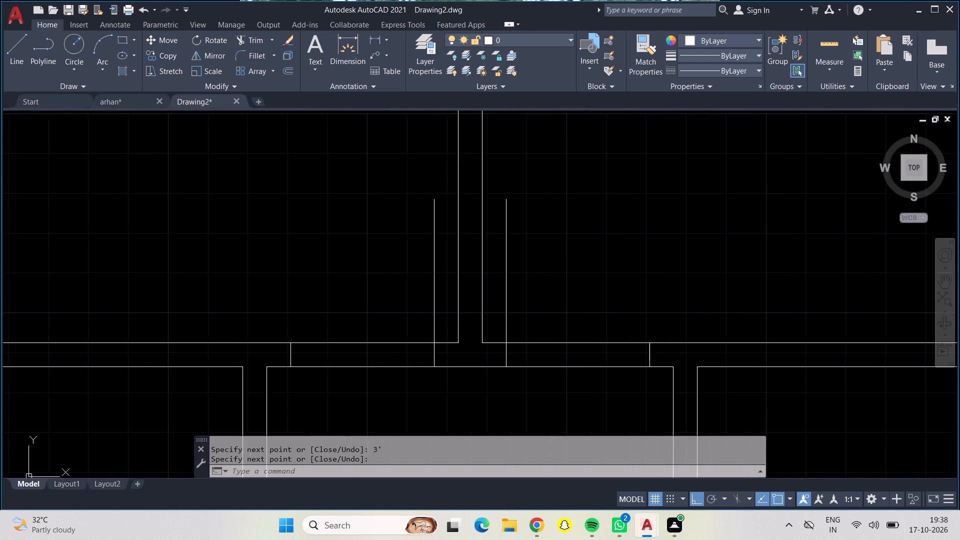
middle_drag(347, 212, 418, 194)
scroll(344, 182, down, 1)
middle_drag(344, 182, 382, 185)
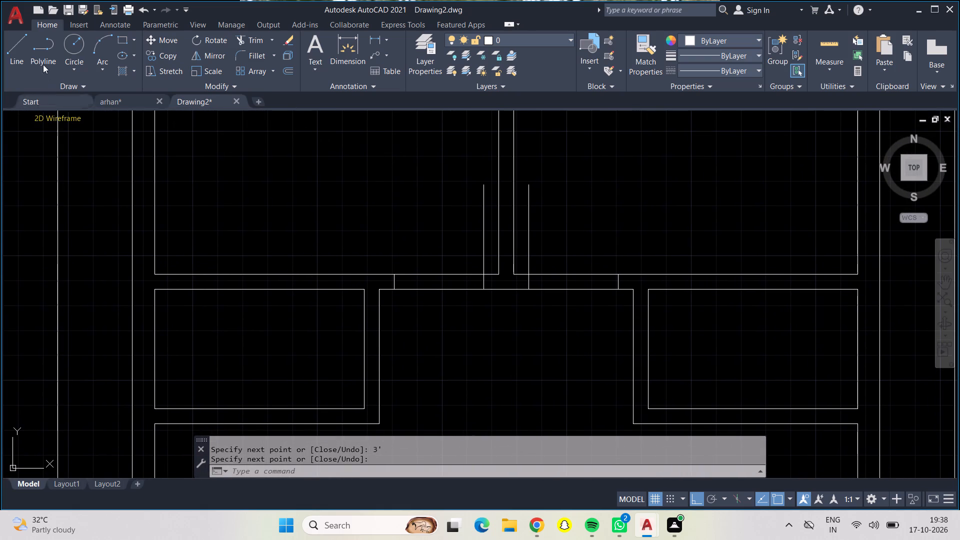
click(12, 47)
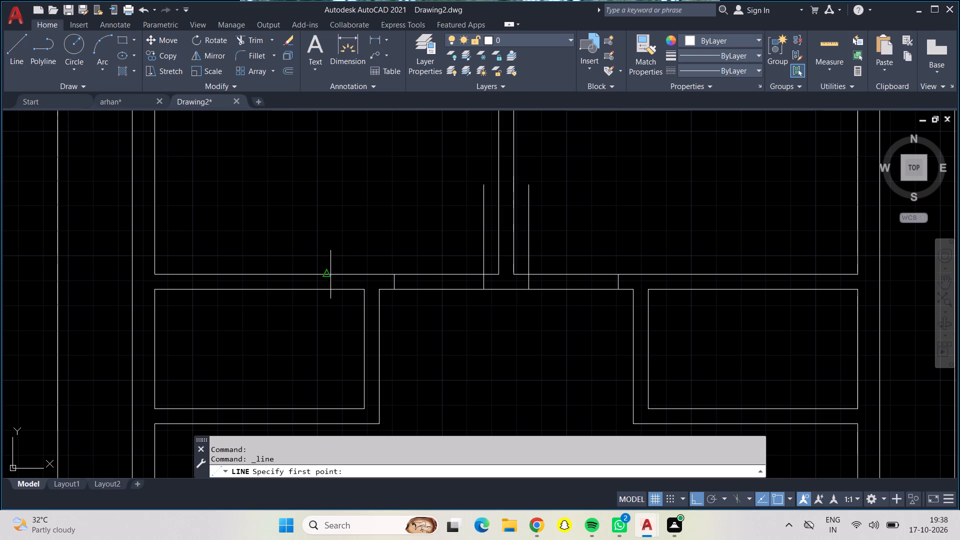
click(365, 287)
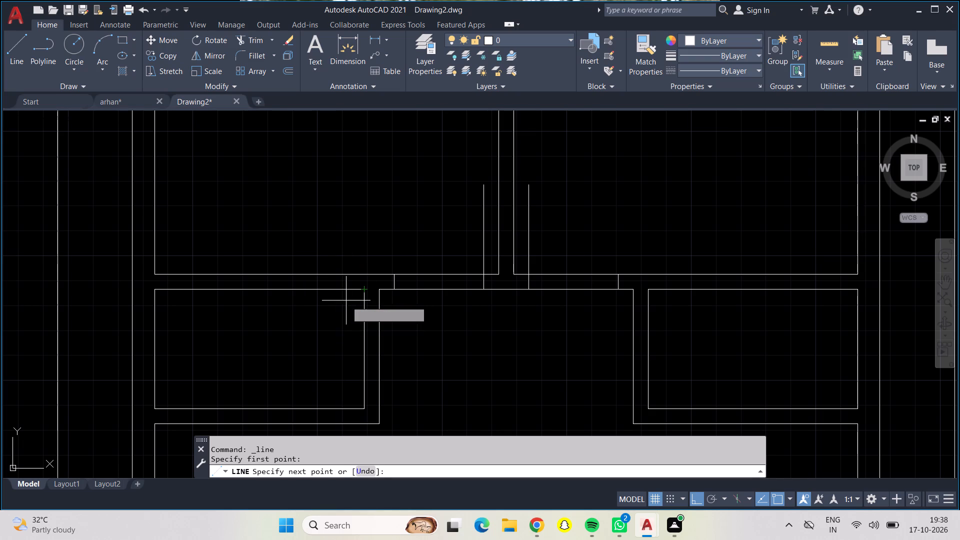
text(6")
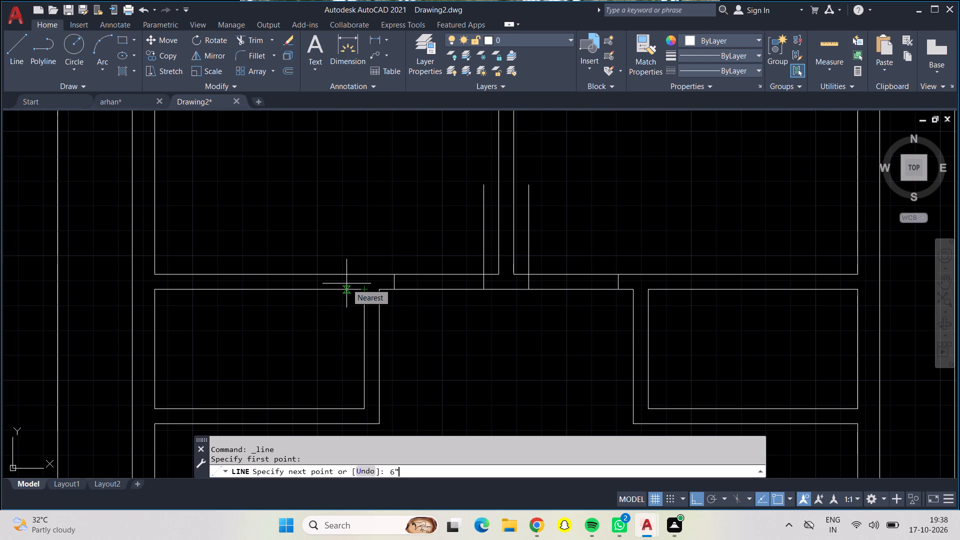
key(Return)
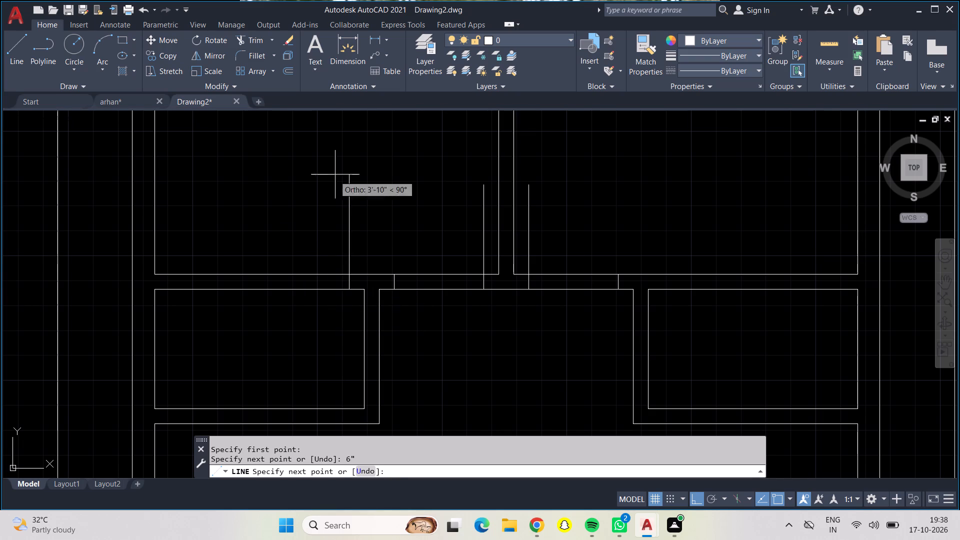
click(349, 273)
key(2)
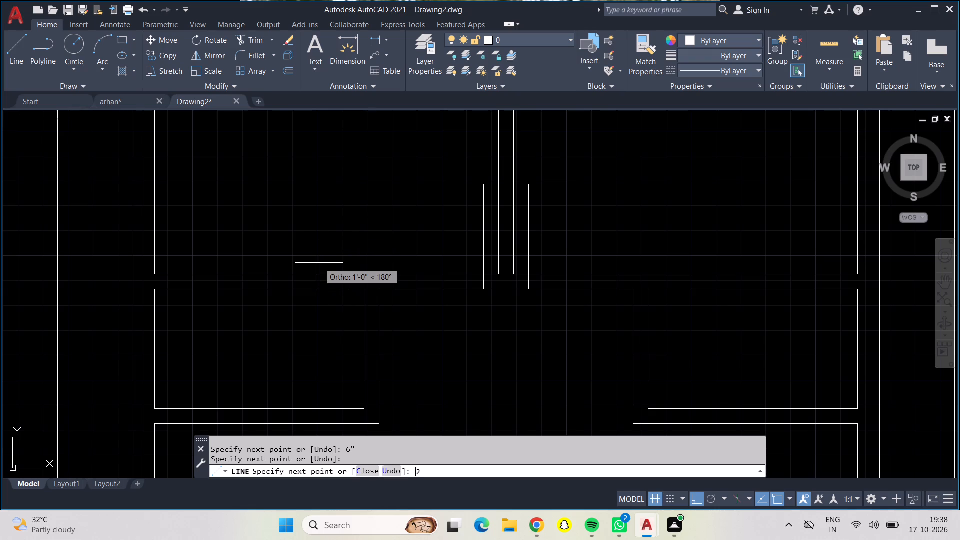
text('5")
key(Return)
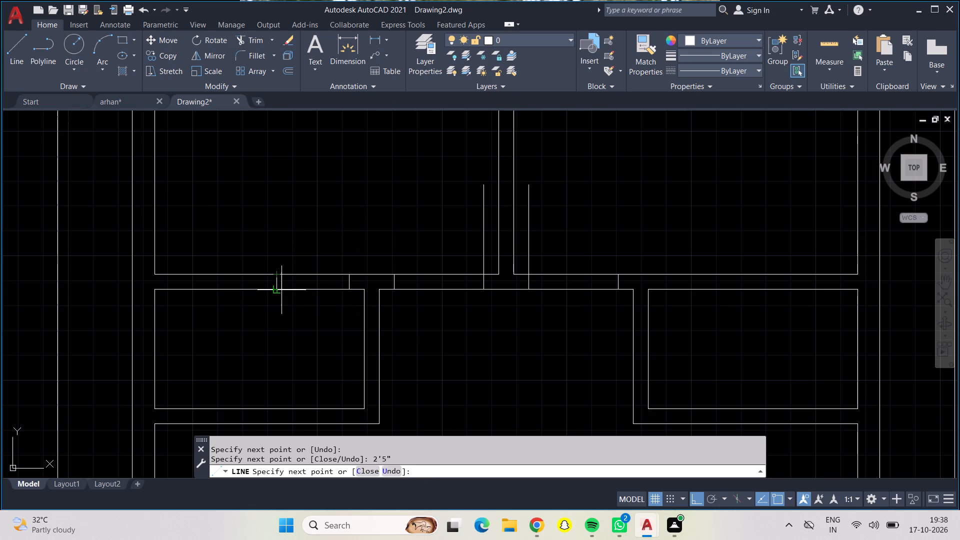
click(280, 290)
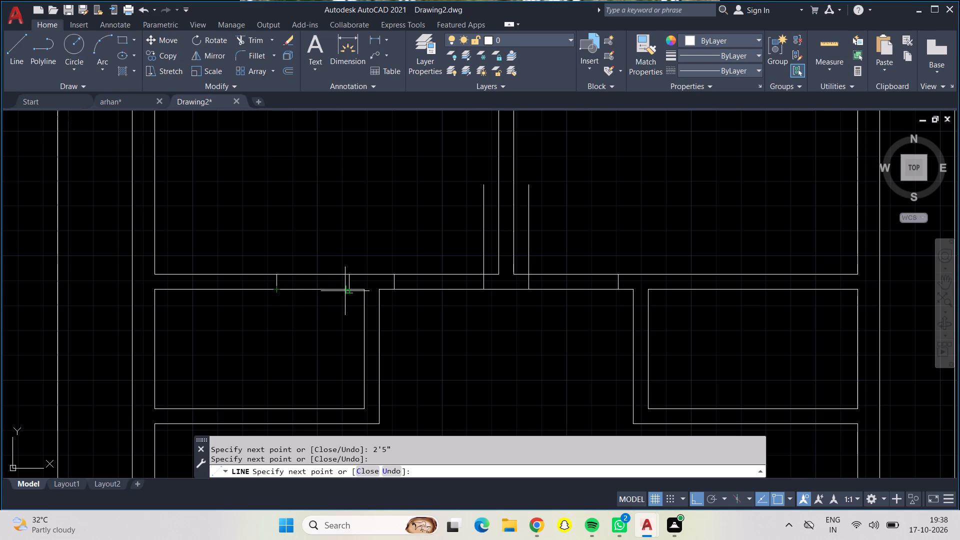
Draw a 2'5" vertical door line down into the small left room from the opening's right edge.
click(349, 289)
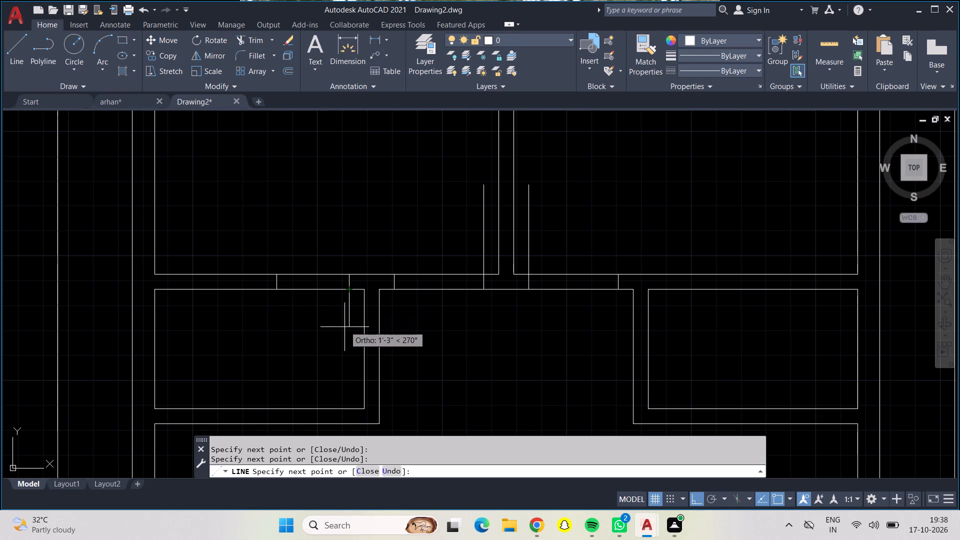
text(2'5)
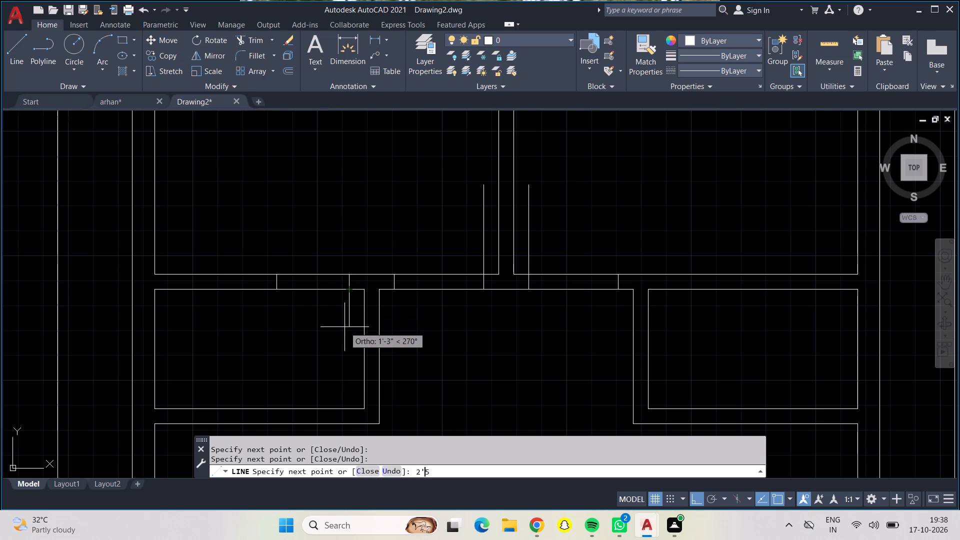
key(shift+quotedbl)
key(Return)
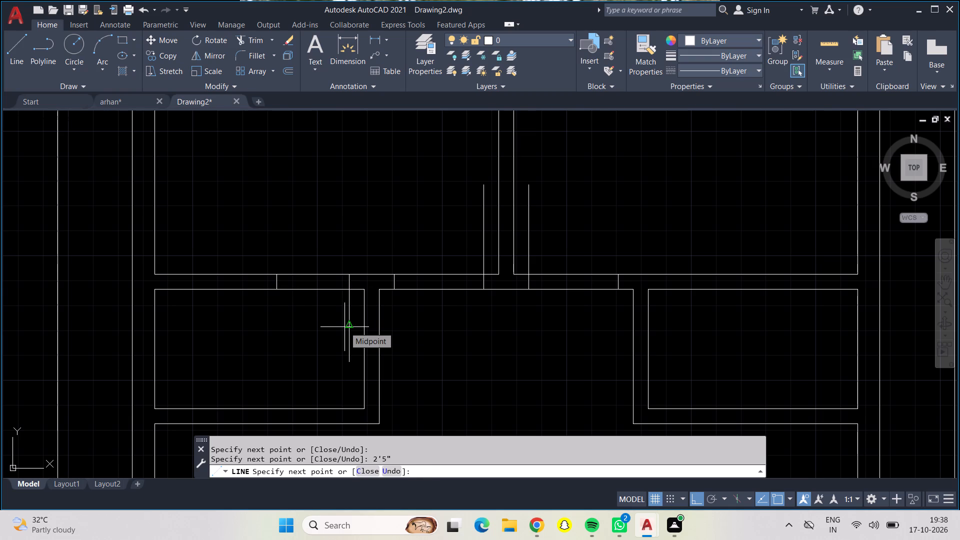
key(Return)
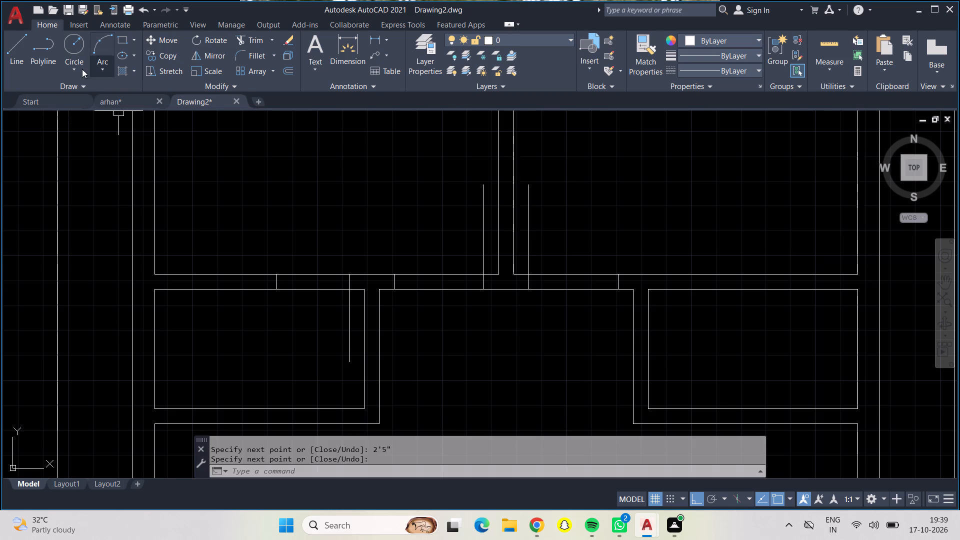
Draw the edges of a 2'5" wide door opening in the small right room's top wall, starting 6" right of its upper-left inner corner.
click(8, 56)
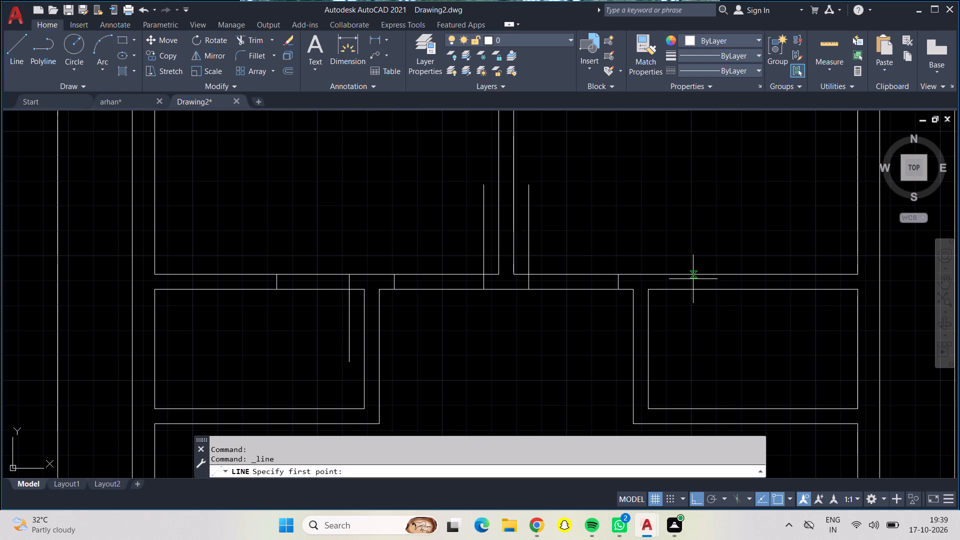
click(649, 292)
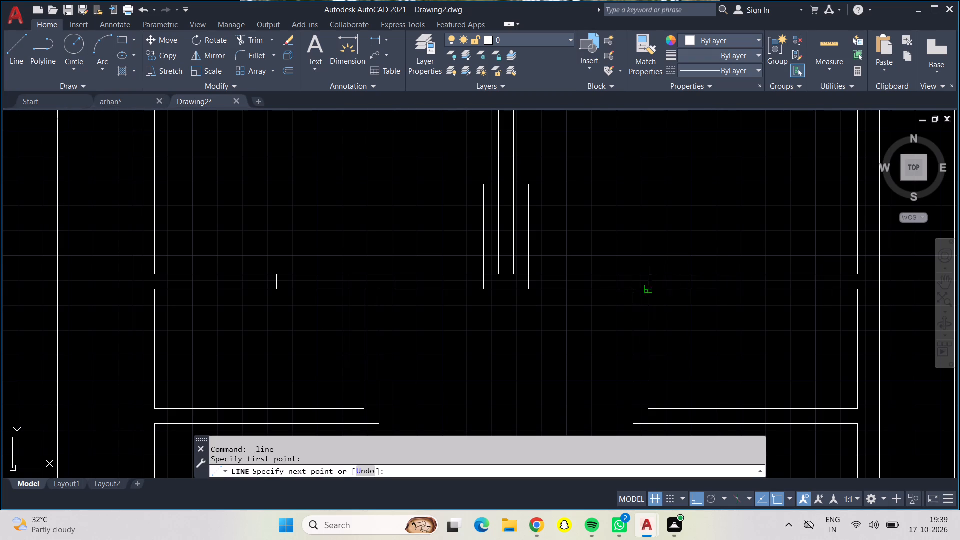
text(6")
key(Return)
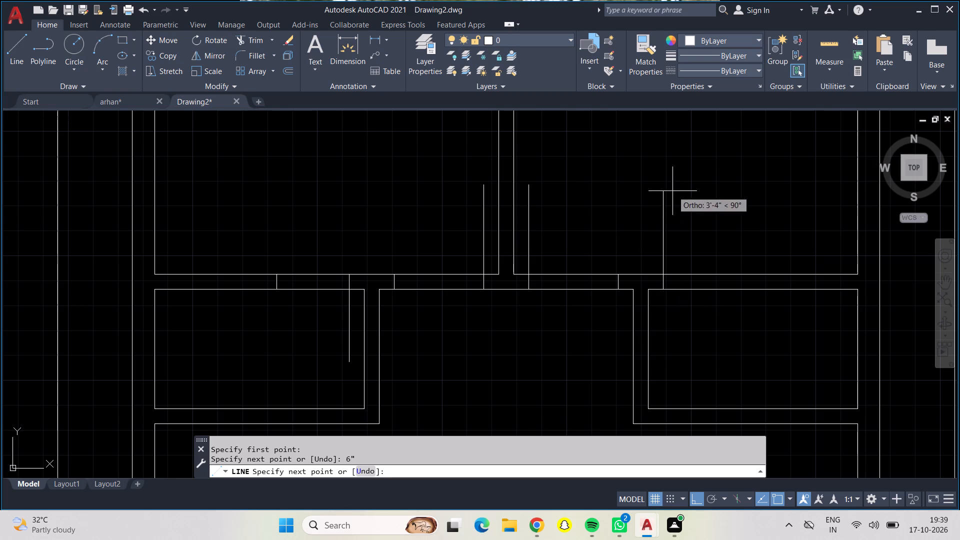
click(665, 277)
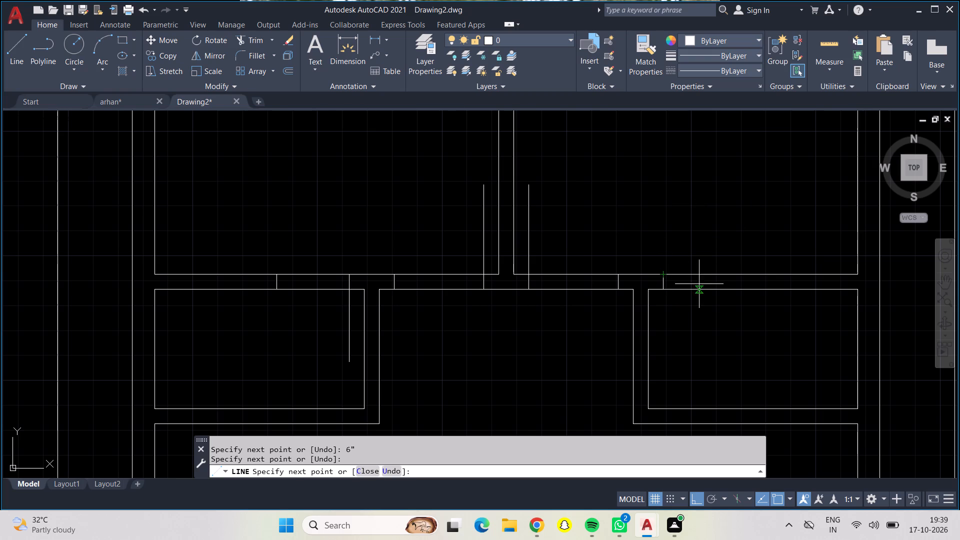
text(2'5")
key(Return)
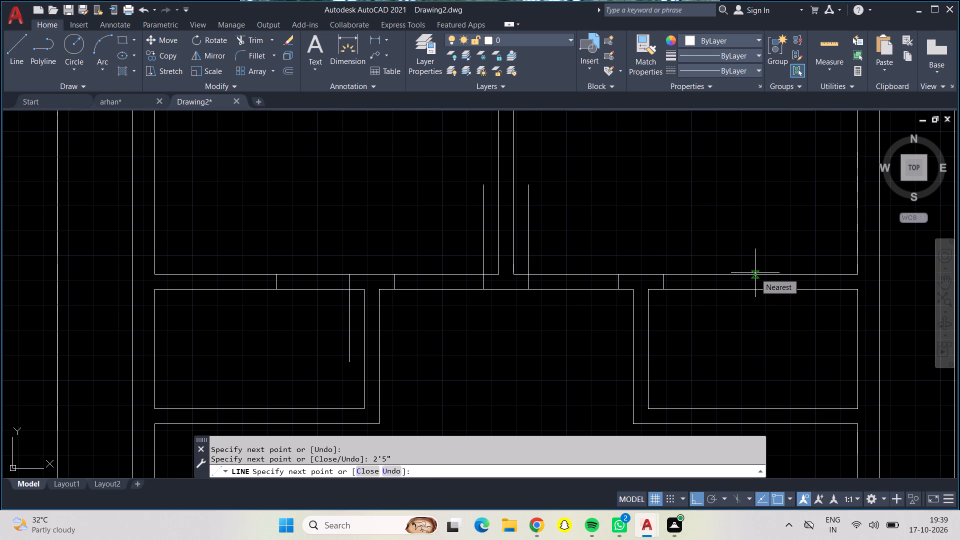
click(737, 290)
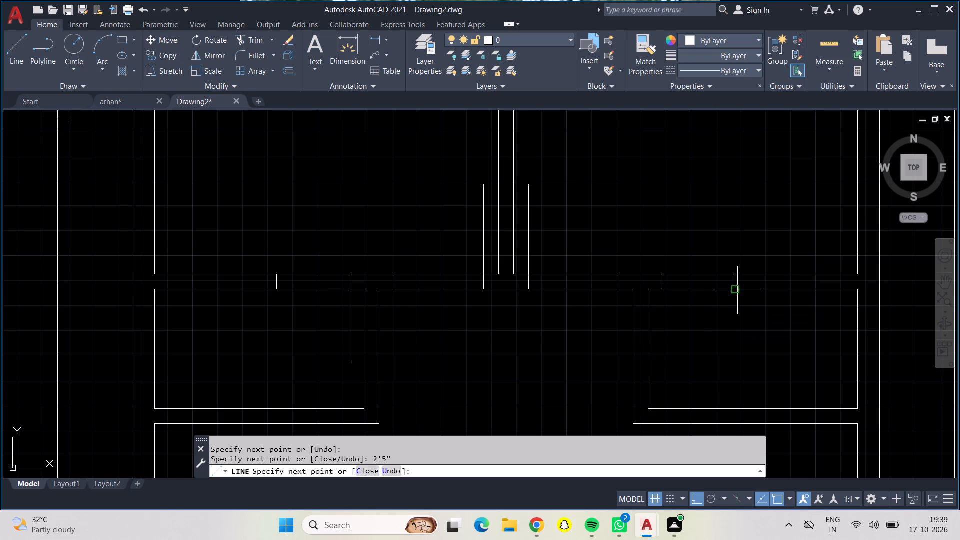
Draw a 2'5" vertical door line down into the small right room from the opening's left edge.
click(664, 288)
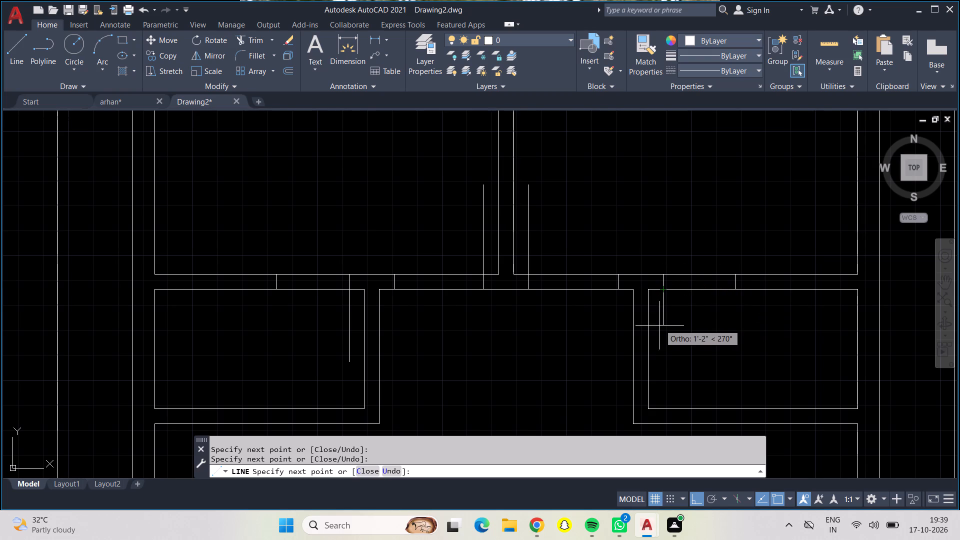
text(2'5")
key(Return)
key(Return)
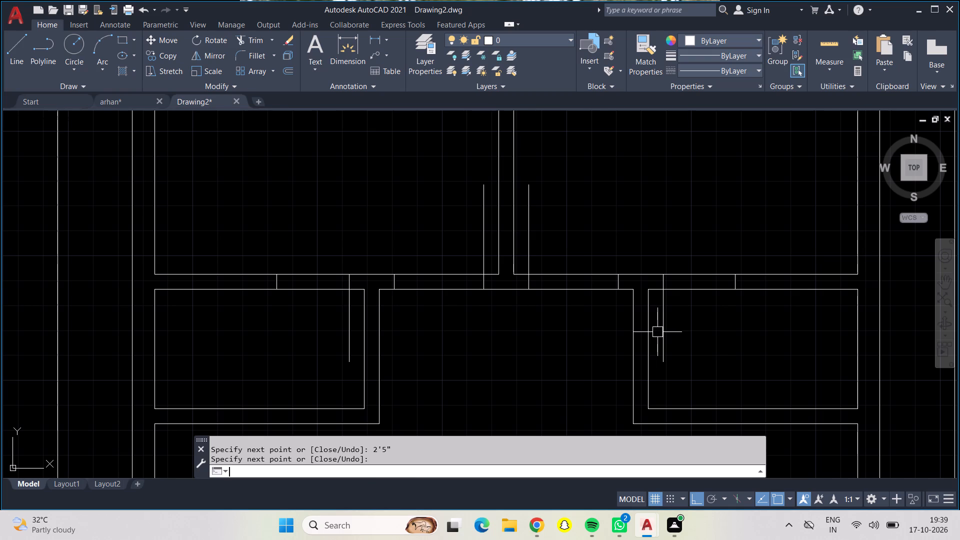
Draw the edges of a 3'5" wide door opening in the staircase area's top wall, starting 6" right of its upper-left inner corner.
scroll(597, 253, down, 1)
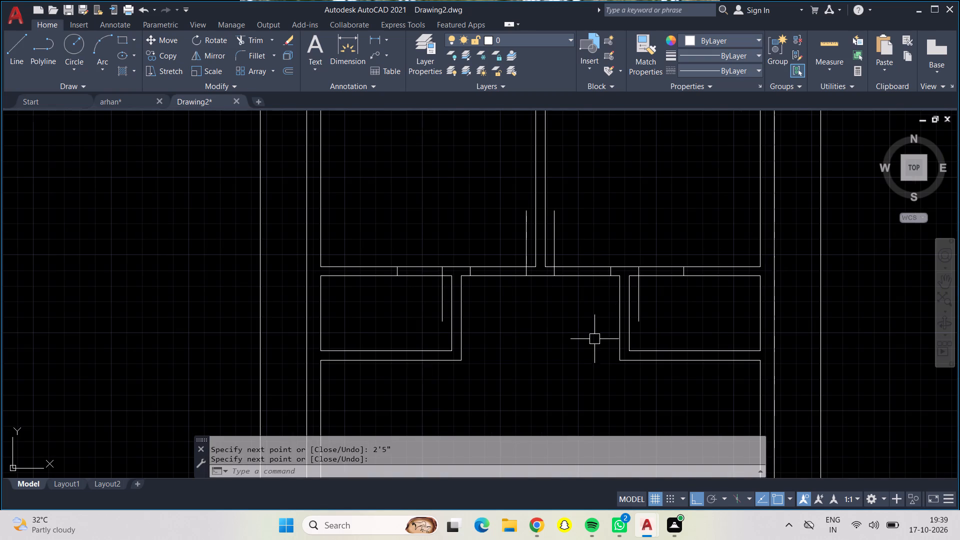
scroll(592, 341, down, 1)
middle_drag(589, 344, 583, 224)
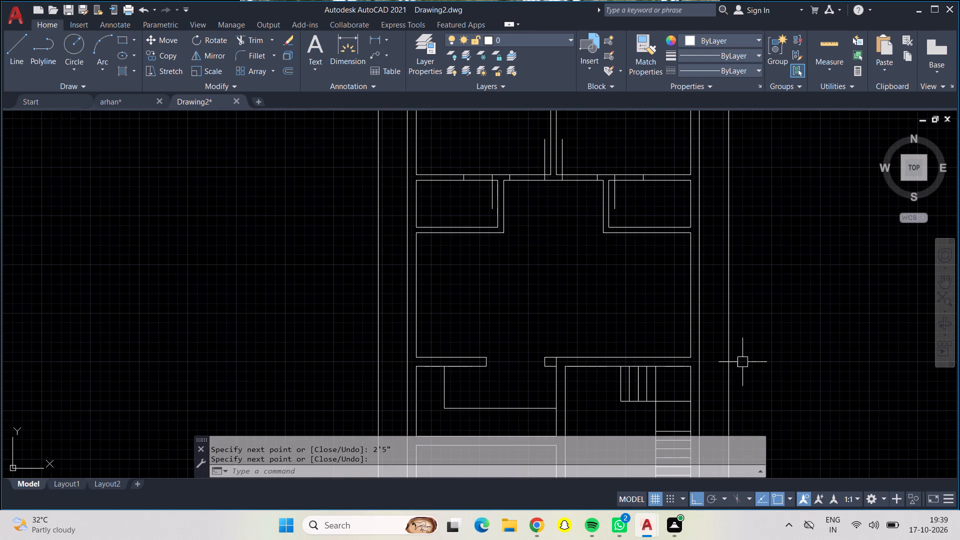
middle_drag(674, 320, 620, 289)
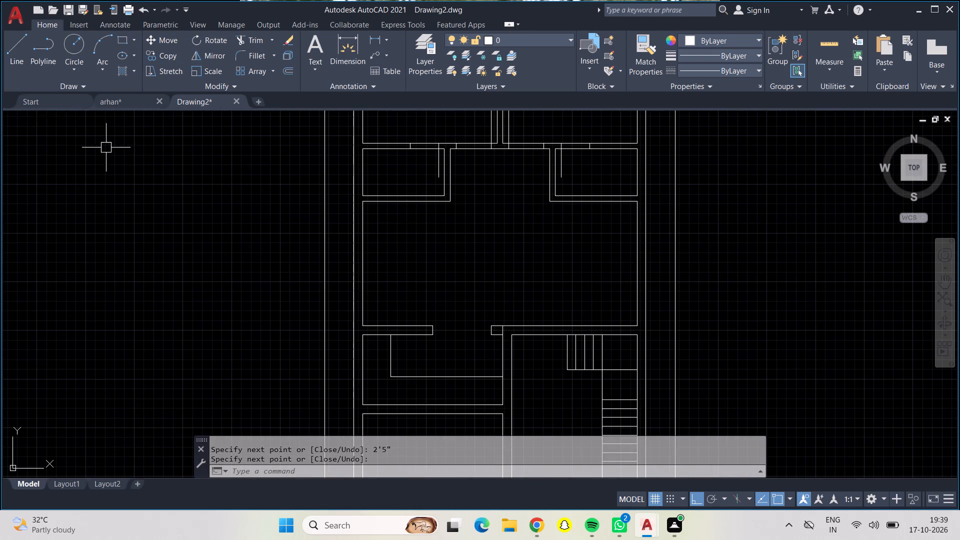
click(16, 35)
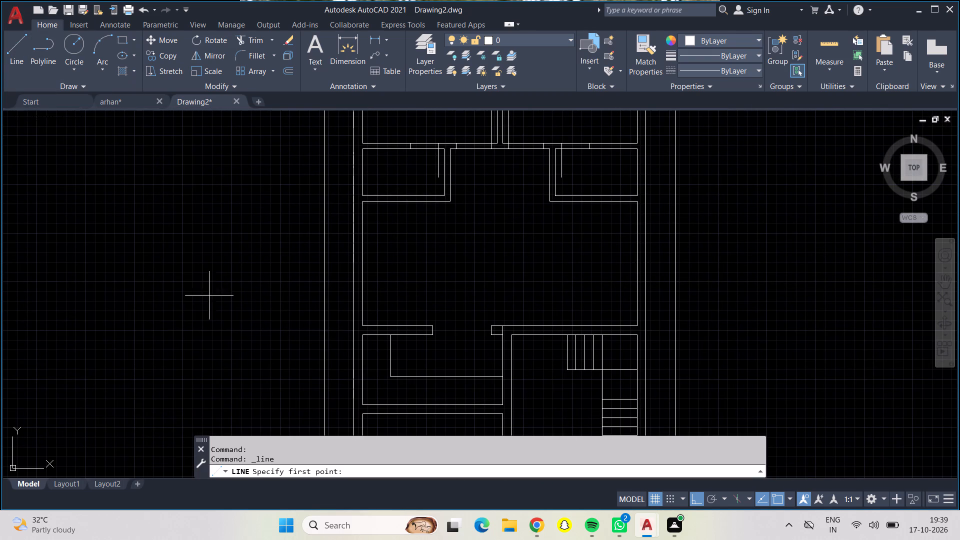
scroll(508, 352, up, 3)
middle_drag(569, 342, 464, 318)
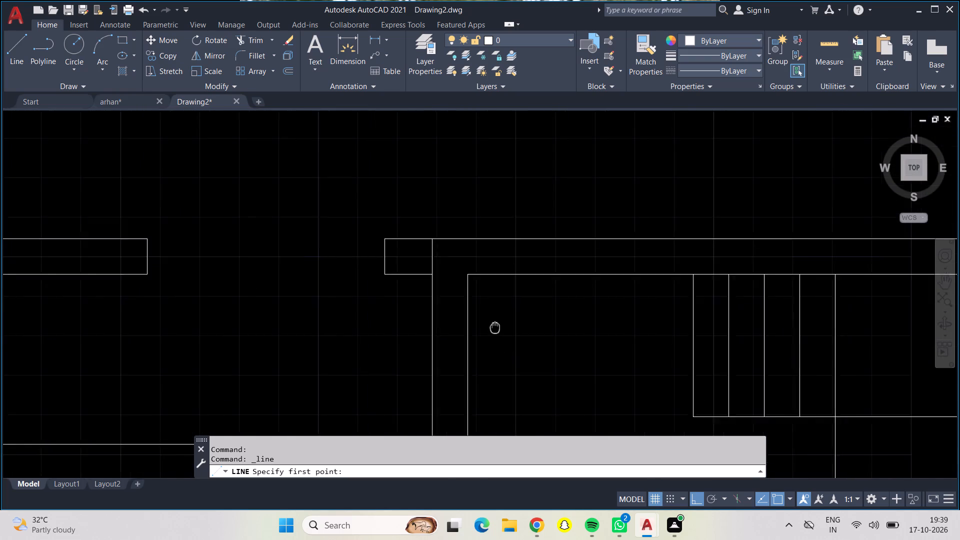
middle_drag(464, 318, 443, 313)
click(390, 252)
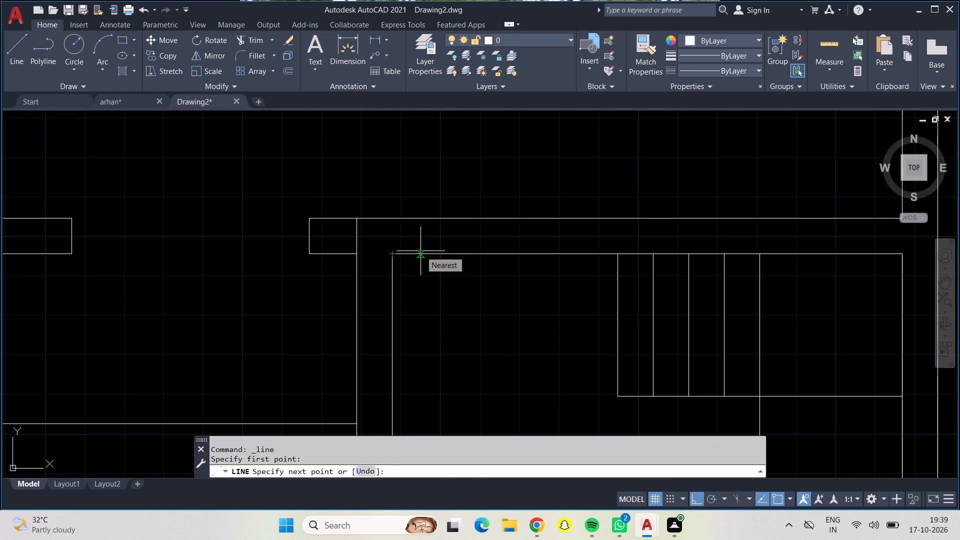
key(6)
key(shift+quotedbl)
key(Return)
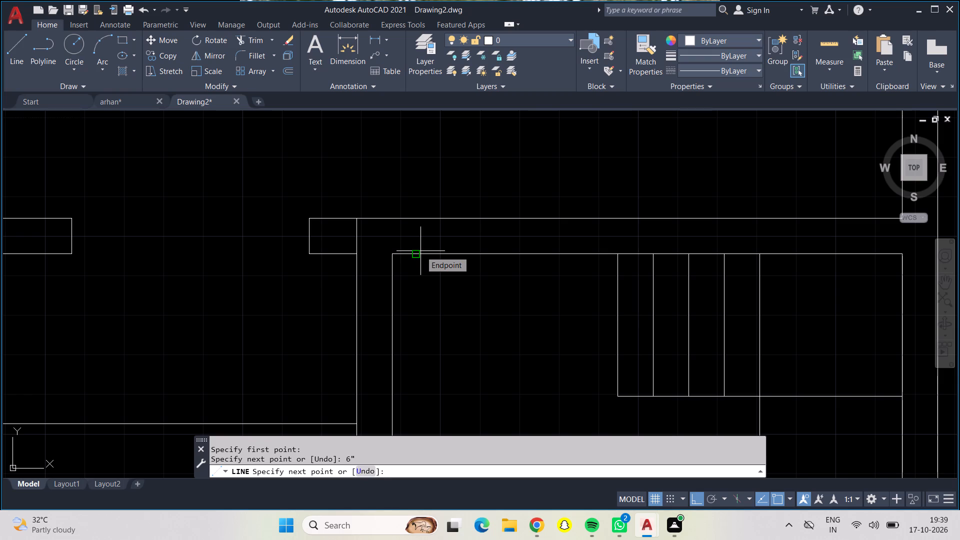
click(417, 220)
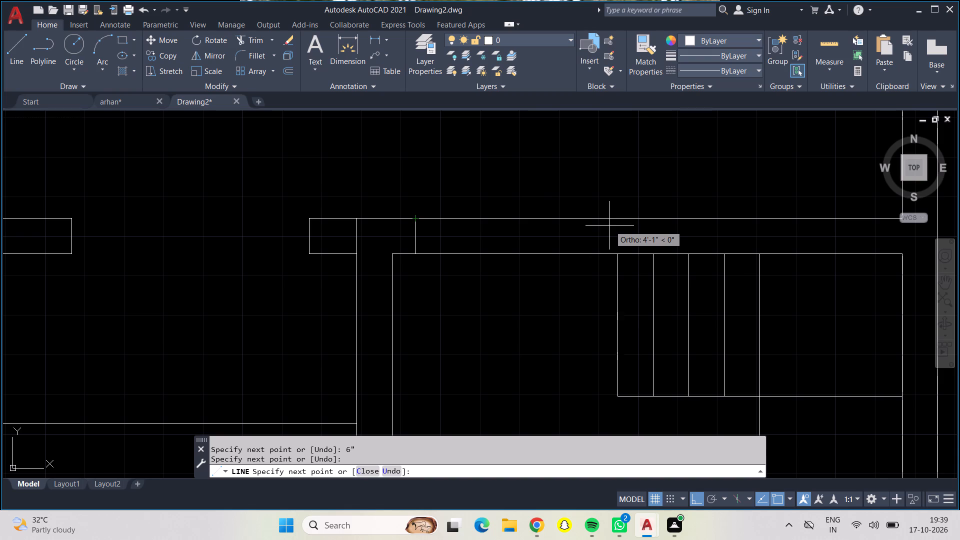
key(3)
key(apostrophe)
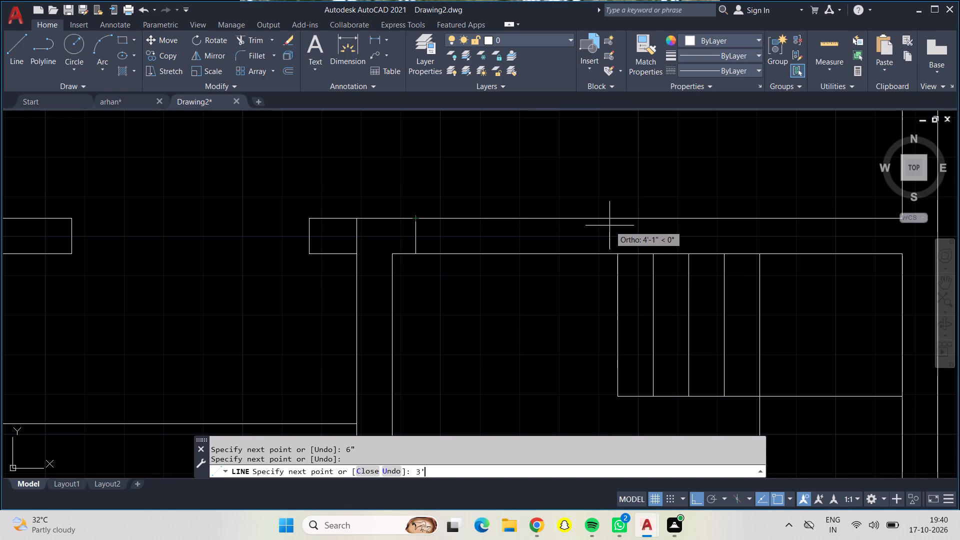
text(5")
key(Return)
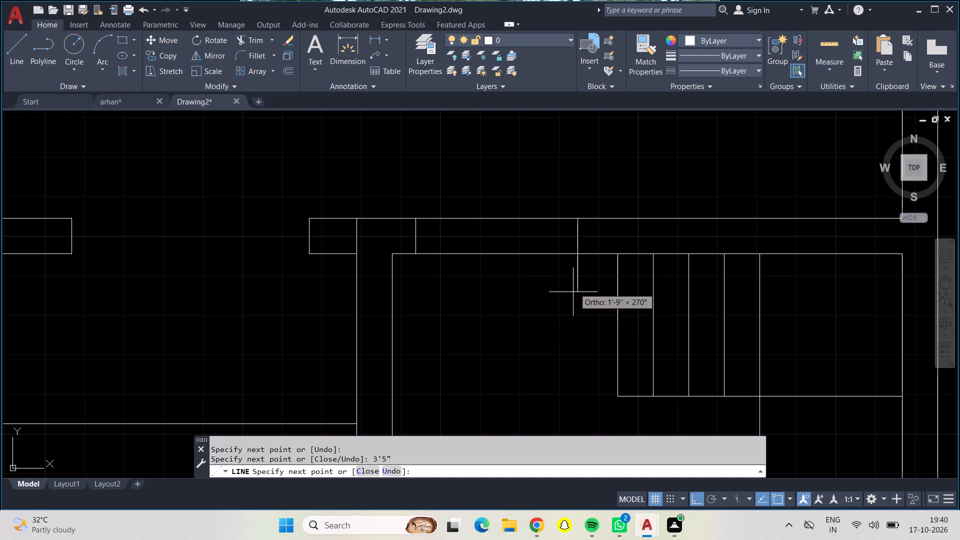
click(575, 251)
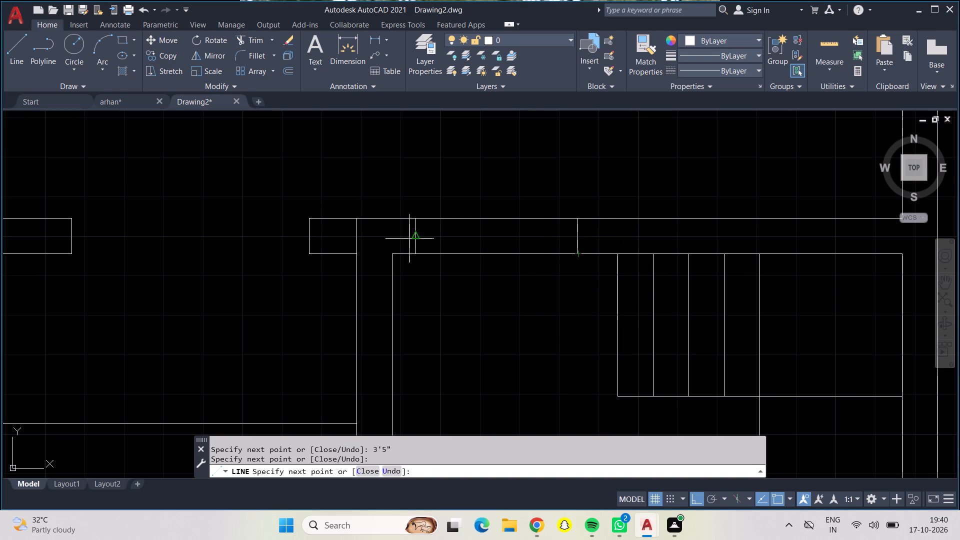
Draw a 3'5" vertical door line down into the staircase area from the left edge of its top-wall opening.
click(415, 254)
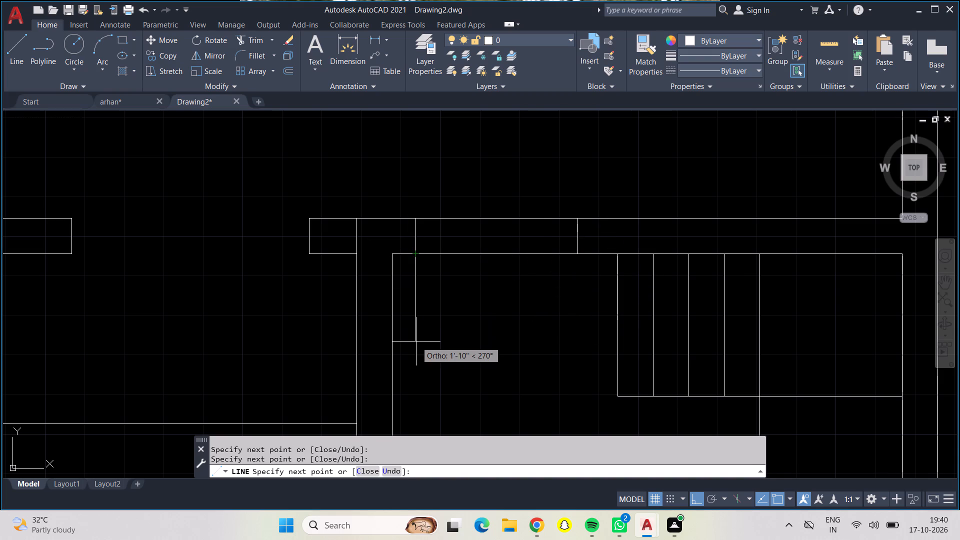
key(3)
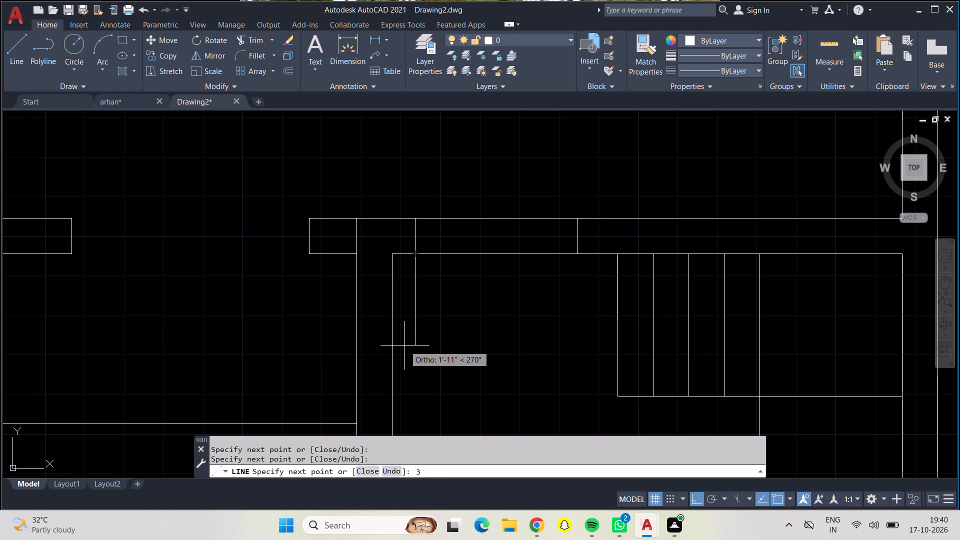
text('5")
key(Return)
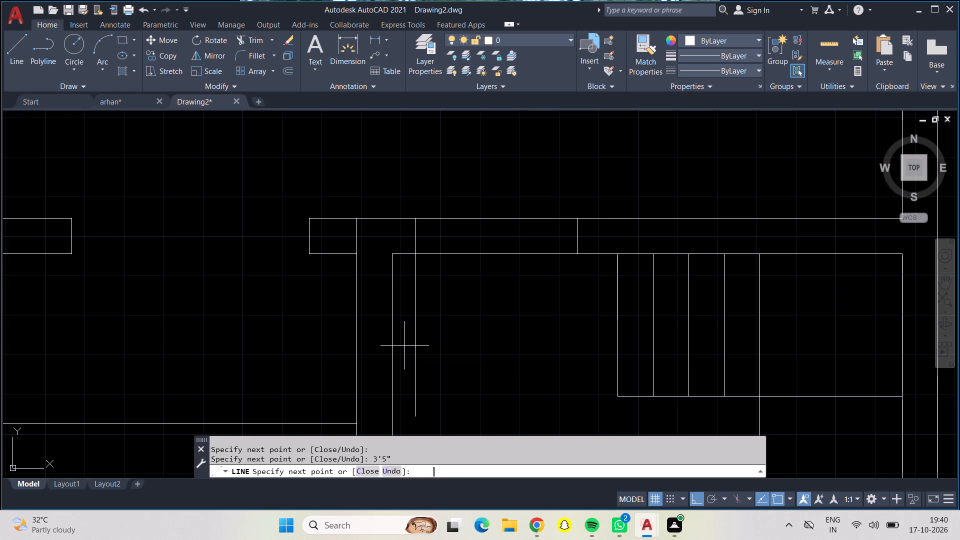
key(Return)
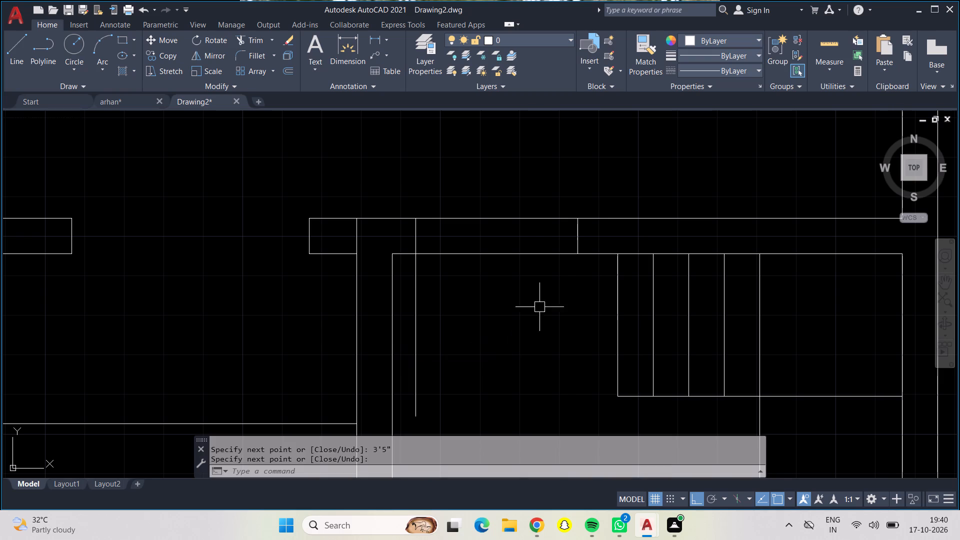
Draw a 3'5" vertical door line down into the staircase area from the right edge of its top-wall opening.
click(18, 52)
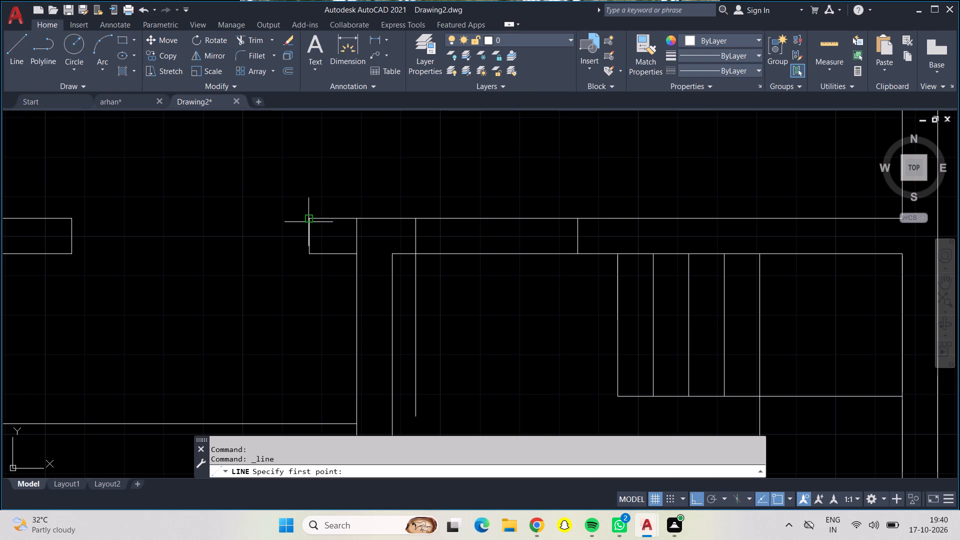
click(578, 256)
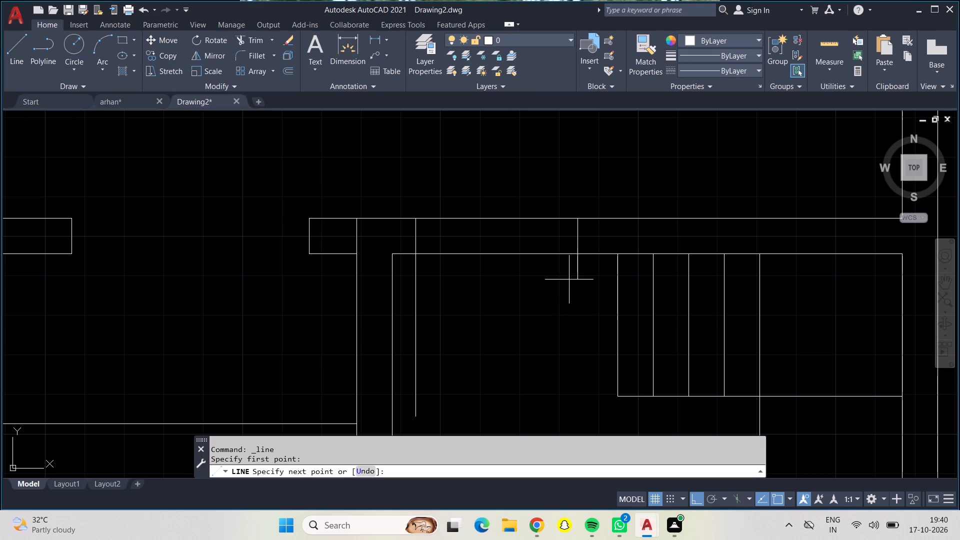
text(3'5")
key(Return)
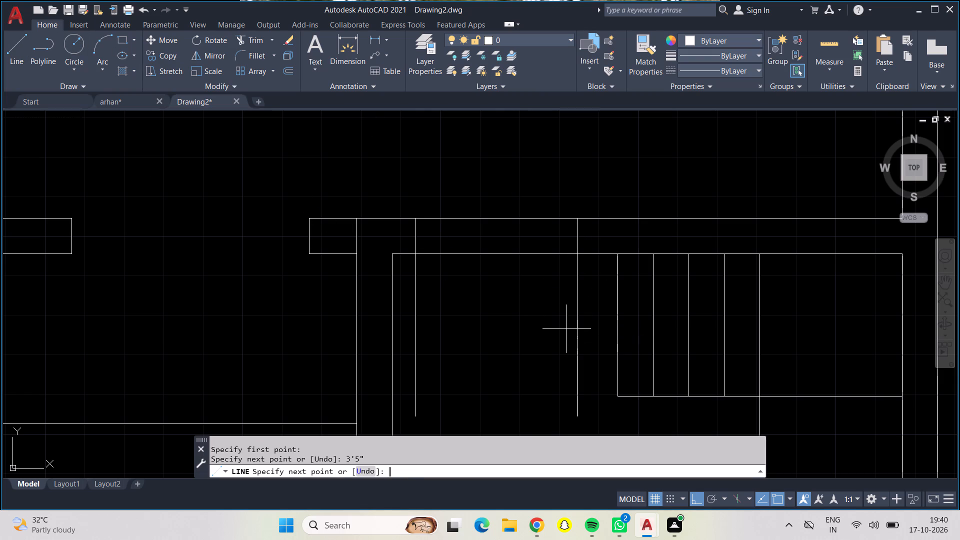
key(Return)
Draw an opening edge across the wall between the lower-left room and staircase area, 1' below the room's upper-right inner corner.
scroll(562, 324, down, 2)
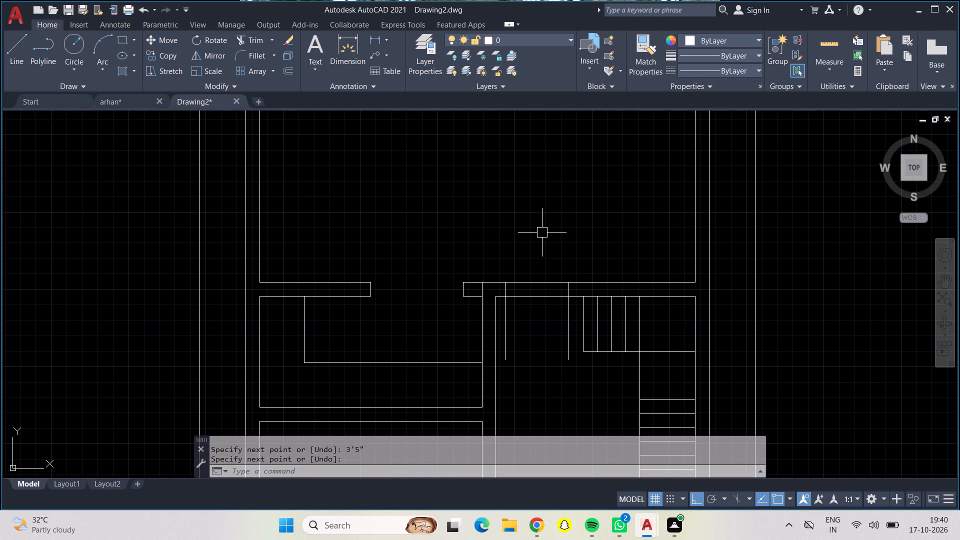
middle_drag(542, 232, 541, 355)
scroll(495, 327, down, 1)
middle_drag(495, 328, 466, 229)
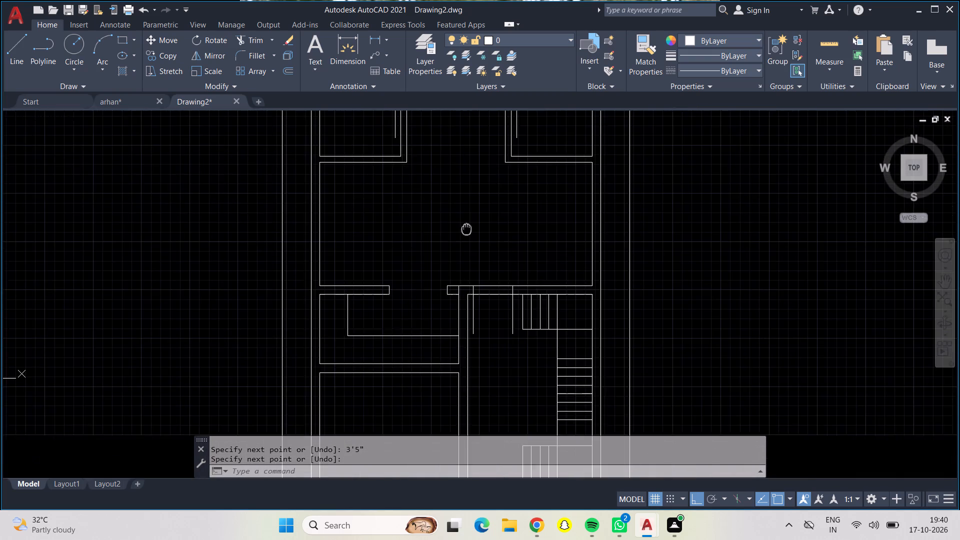
middle_drag(466, 229, 468, 171)
scroll(467, 320, up, 2)
middle_drag(534, 368, 528, 286)
click(24, 49)
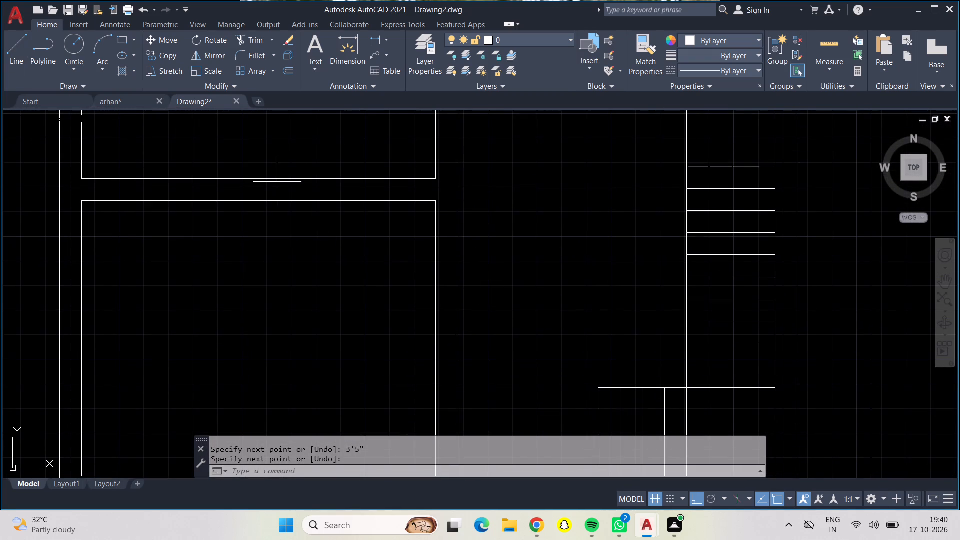
click(434, 200)
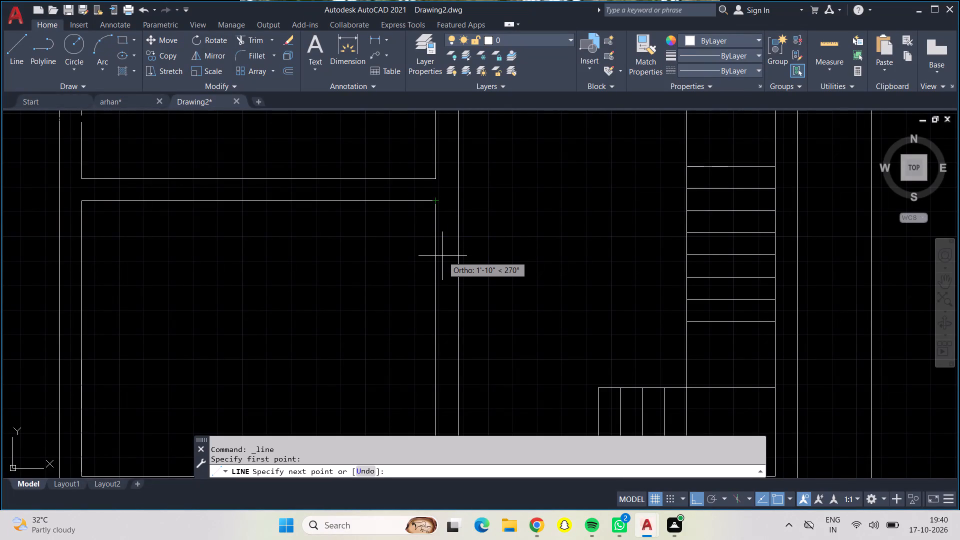
text(1')
key(Return)
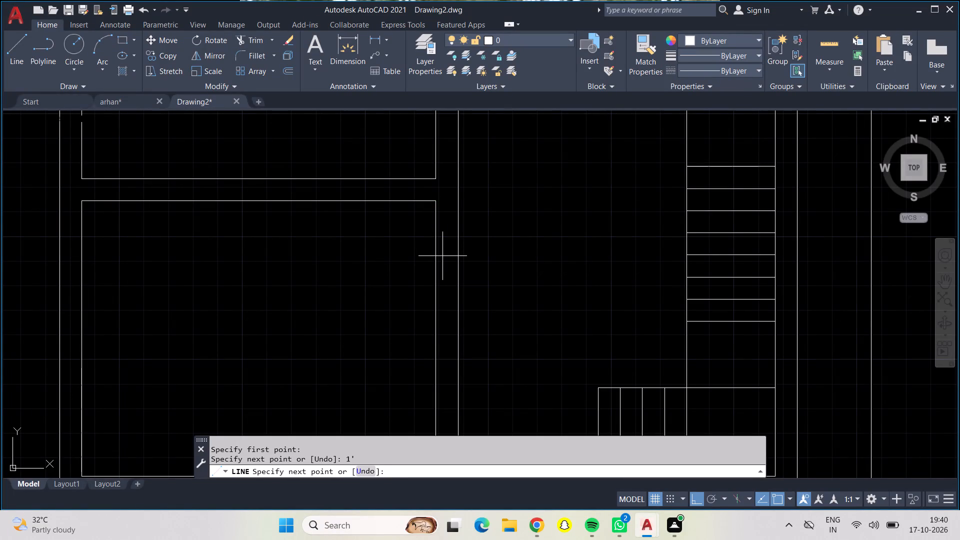
click(456, 230)
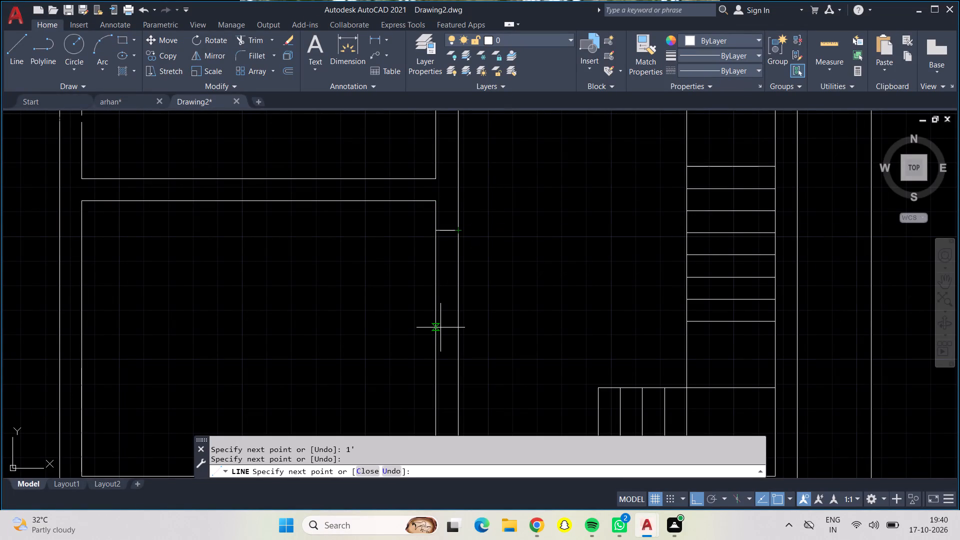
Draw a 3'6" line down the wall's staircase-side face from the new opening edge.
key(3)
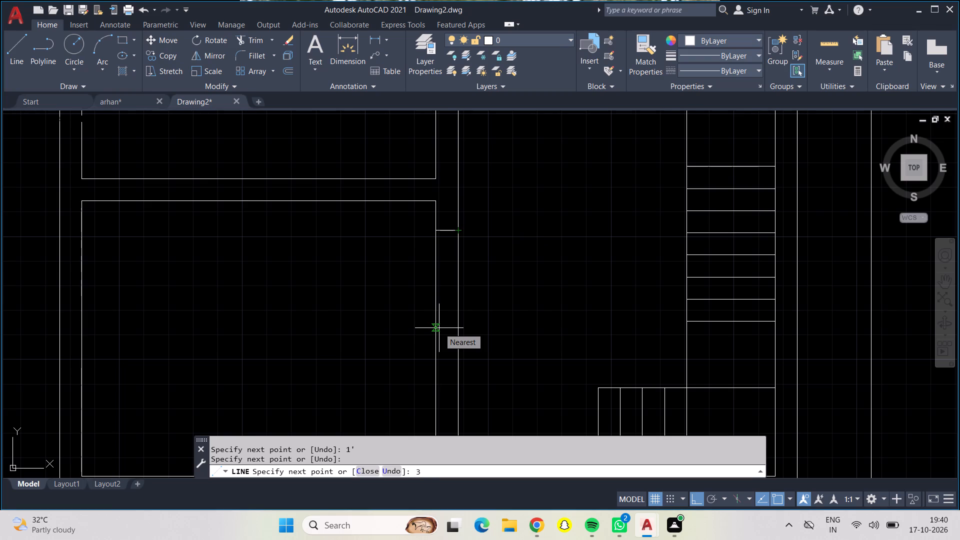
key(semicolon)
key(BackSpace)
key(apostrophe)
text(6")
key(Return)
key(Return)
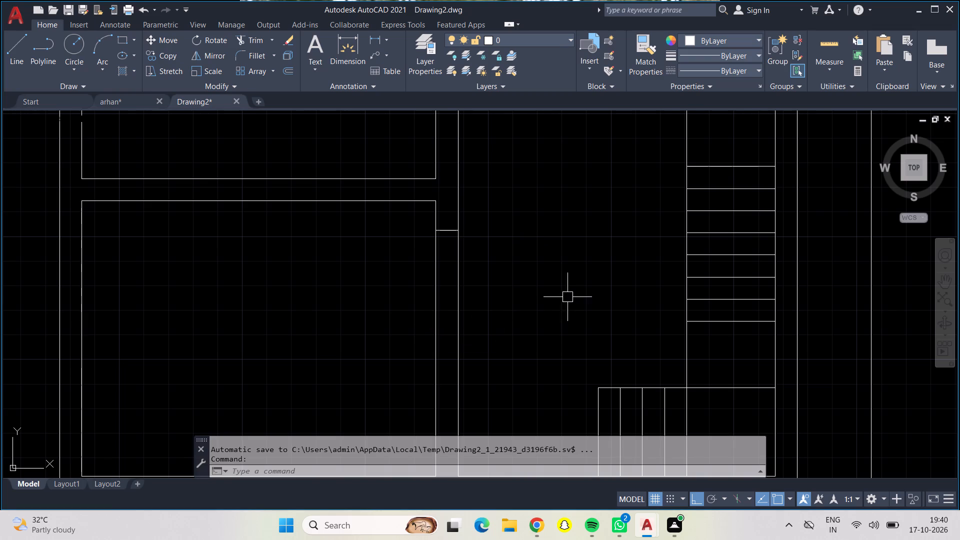
Draw the lower edge of a 3'5" wide opening across the same wall, measured down from the opening's upper edge.
scroll(360, 260, down, 1)
middle_drag(360, 276, 357, 268)
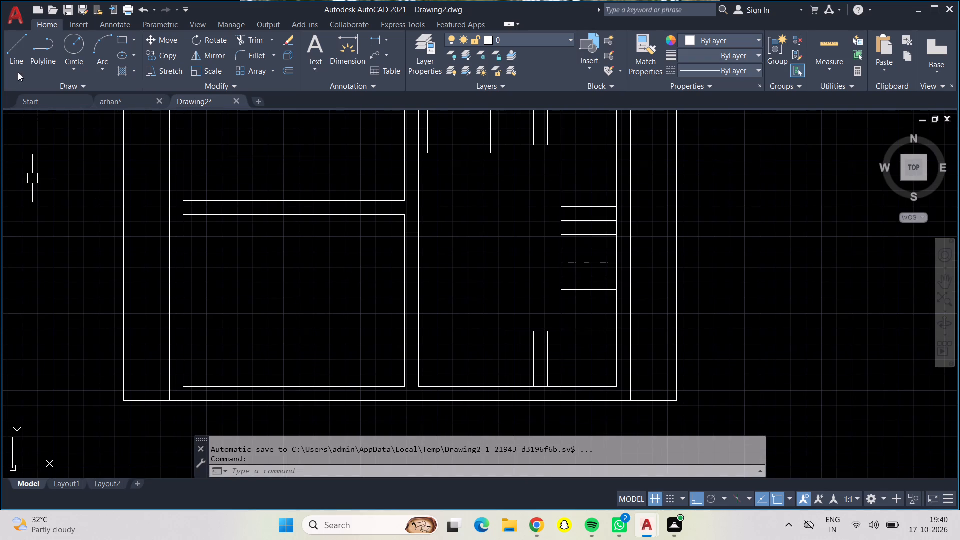
click(18, 56)
scroll(414, 231, up, 1)
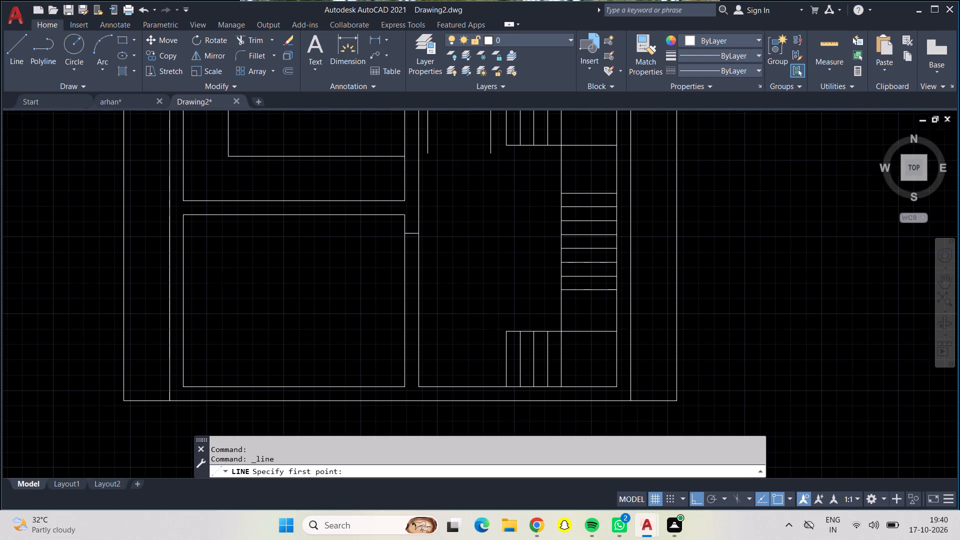
click(418, 234)
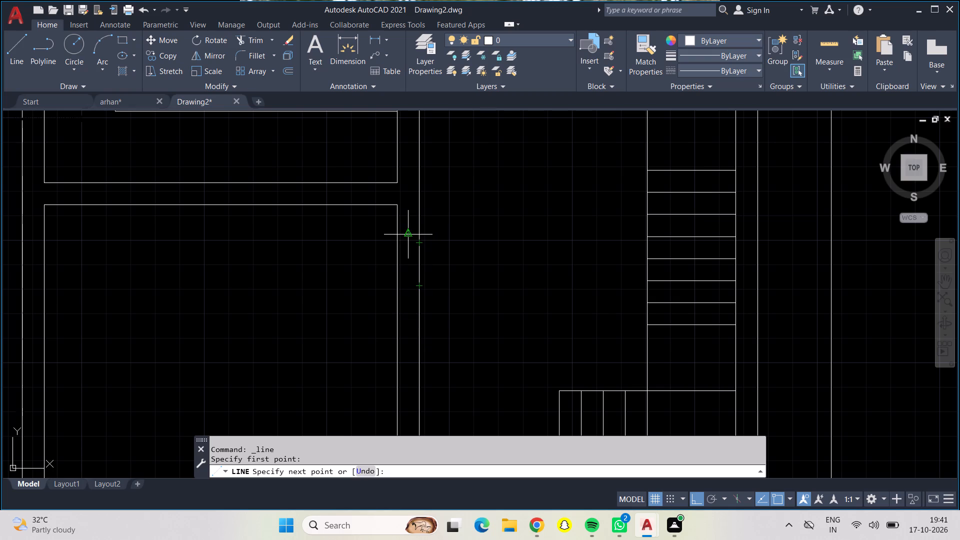
click(419, 237)
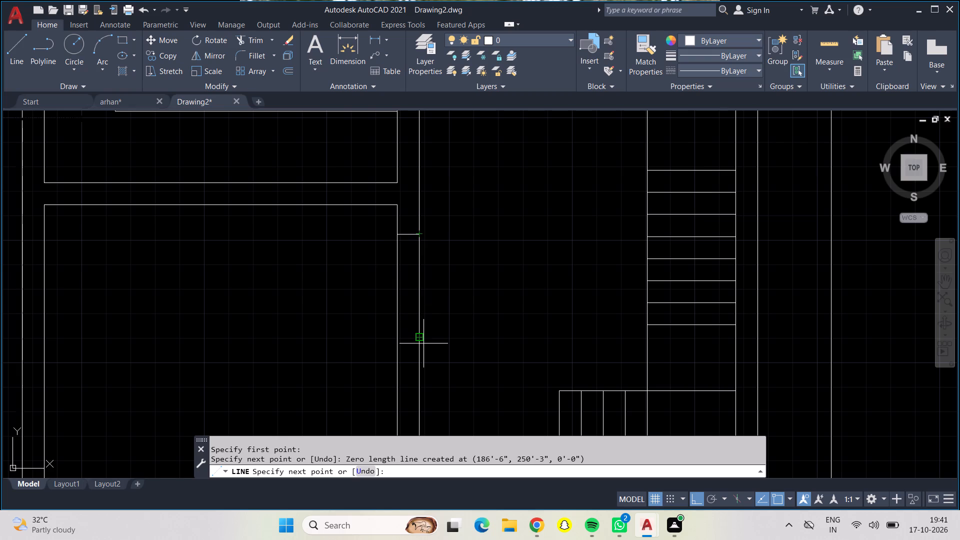
key(3)
key(apostrophe)
key(5)
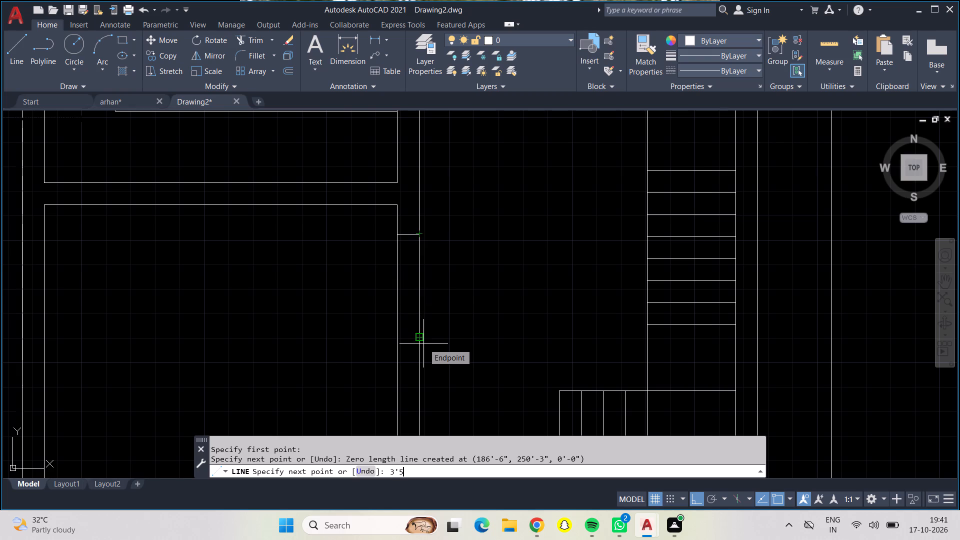
key(shift+quotedbl)
key(Return)
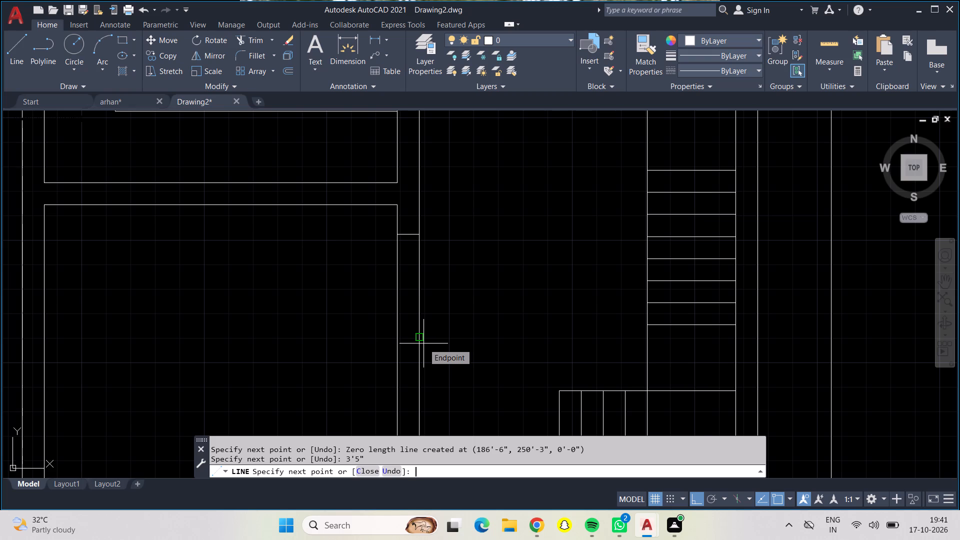
scroll(497, 320, down, 1)
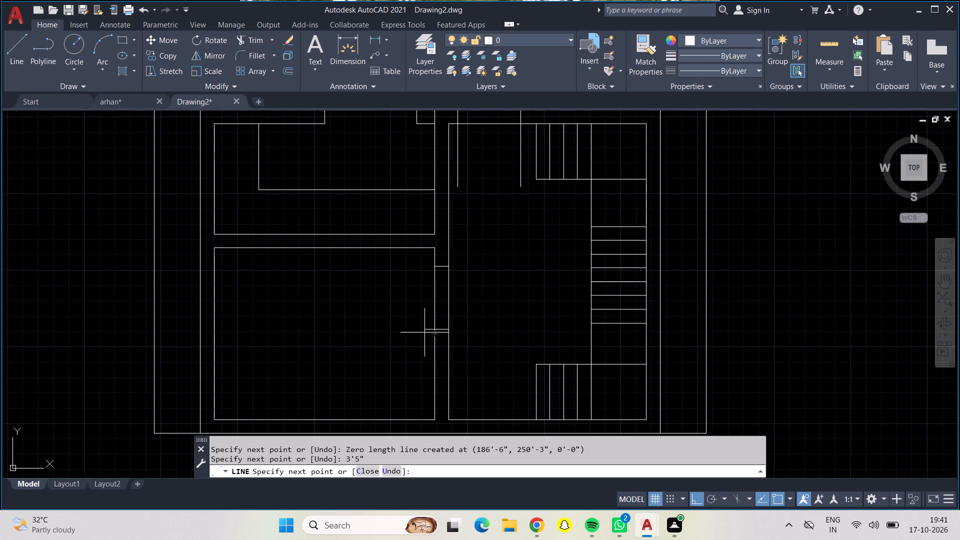
scroll(423, 332, up, 3)
click(463, 323)
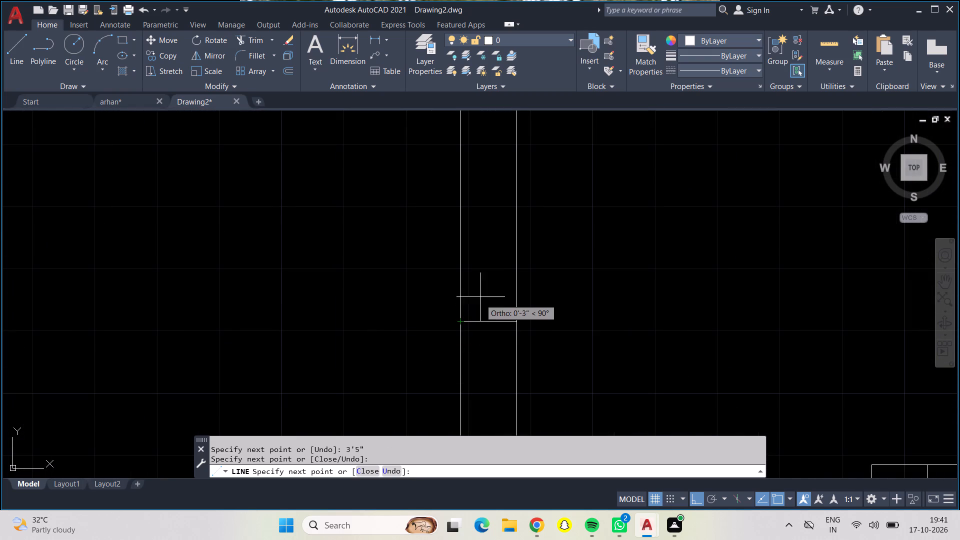
Draw a 3' horizontal door line into the lower-left room from the opening's upper edge.
middle_drag(480, 284, 460, 436)
scroll(473, 352, down, 1)
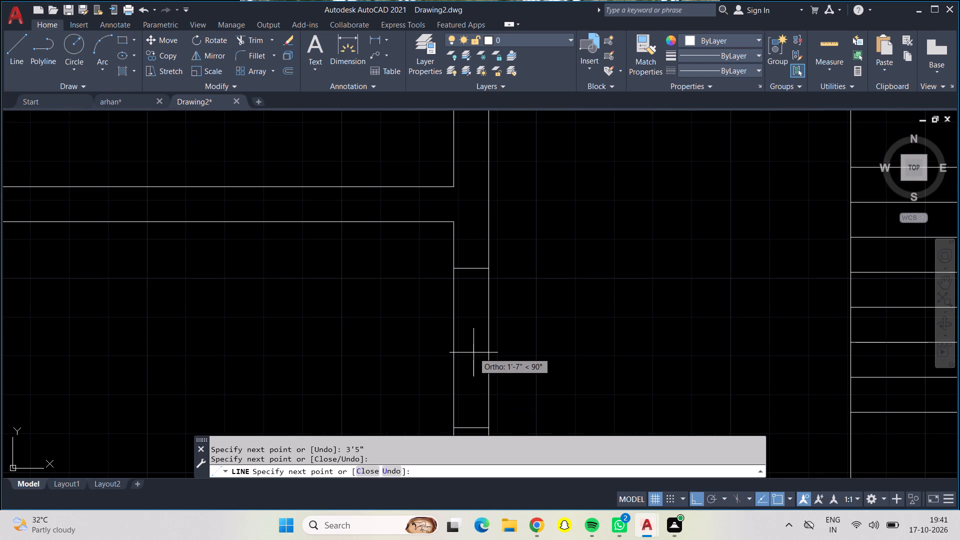
middle_drag(473, 352, 467, 324)
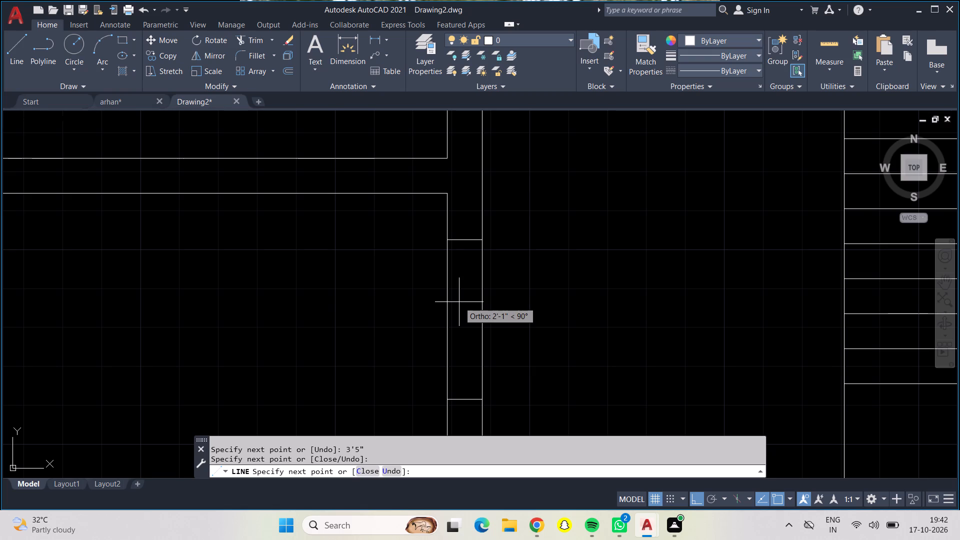
click(447, 239)
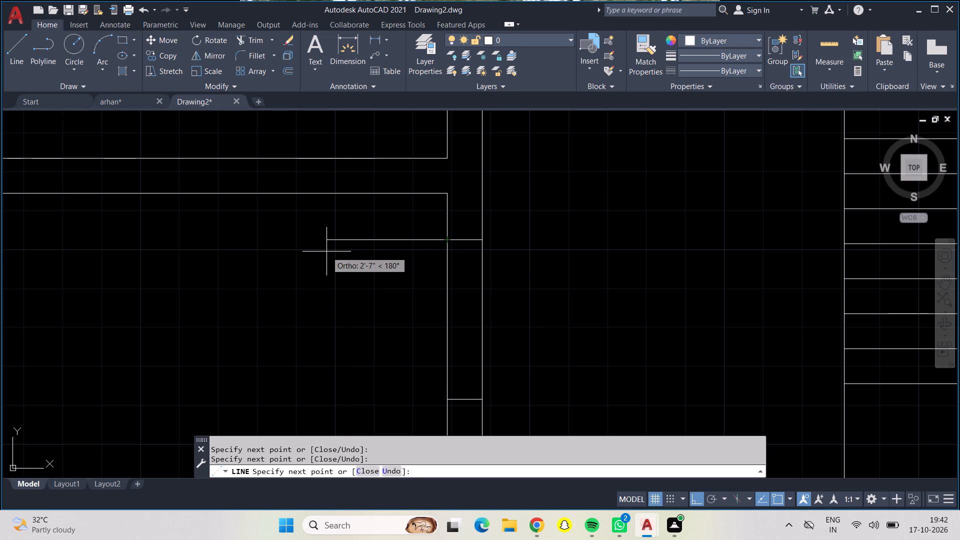
text(3')
key(Return)
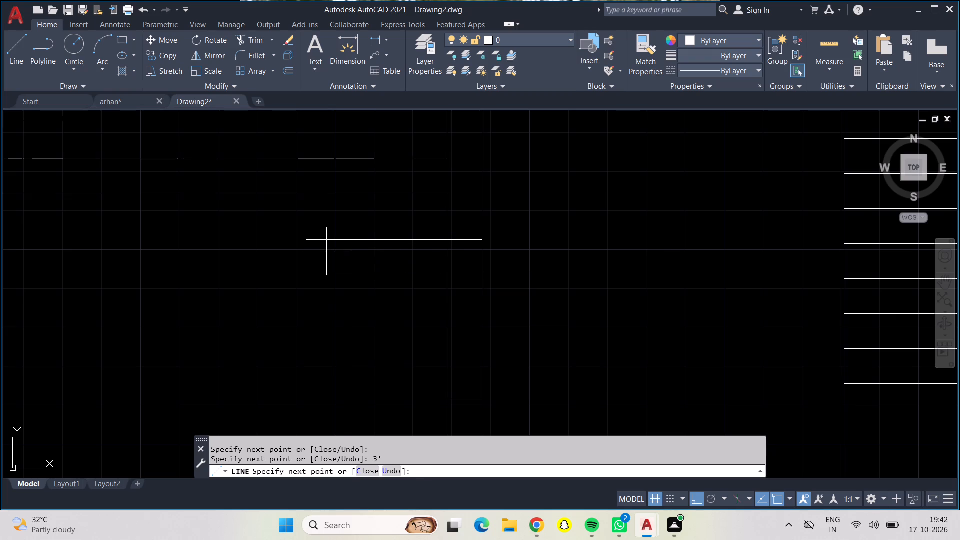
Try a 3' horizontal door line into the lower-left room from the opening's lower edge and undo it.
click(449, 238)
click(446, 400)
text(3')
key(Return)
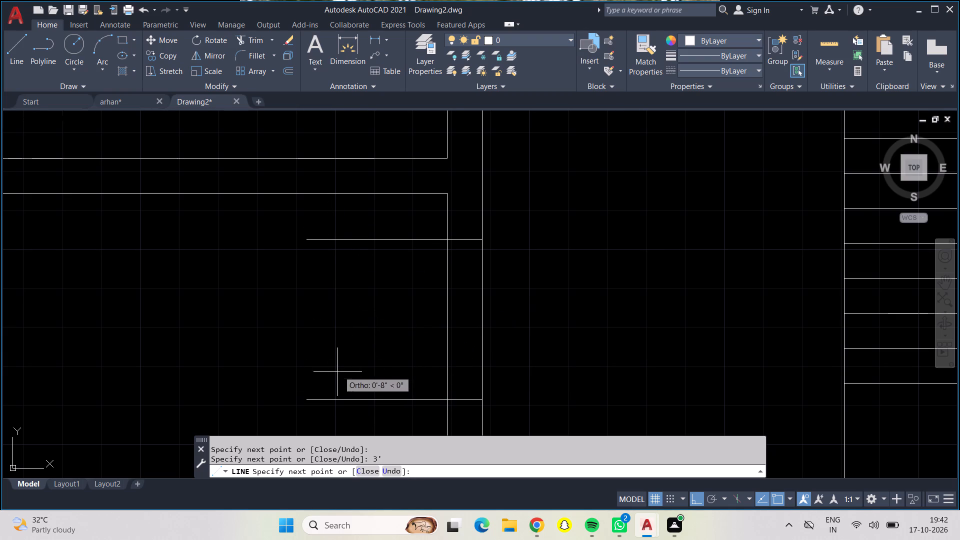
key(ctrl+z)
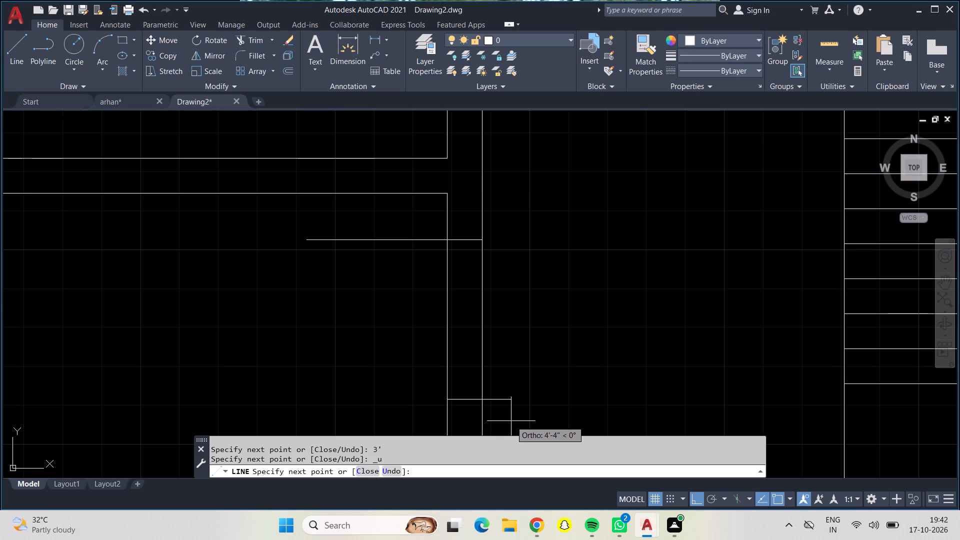
Undo the 3' door line at the opening's upper edge and redraw it 3'5" long into the lower-left room.
key(ctrl+z)
key(ctrl+z)
key(ctrl+z)
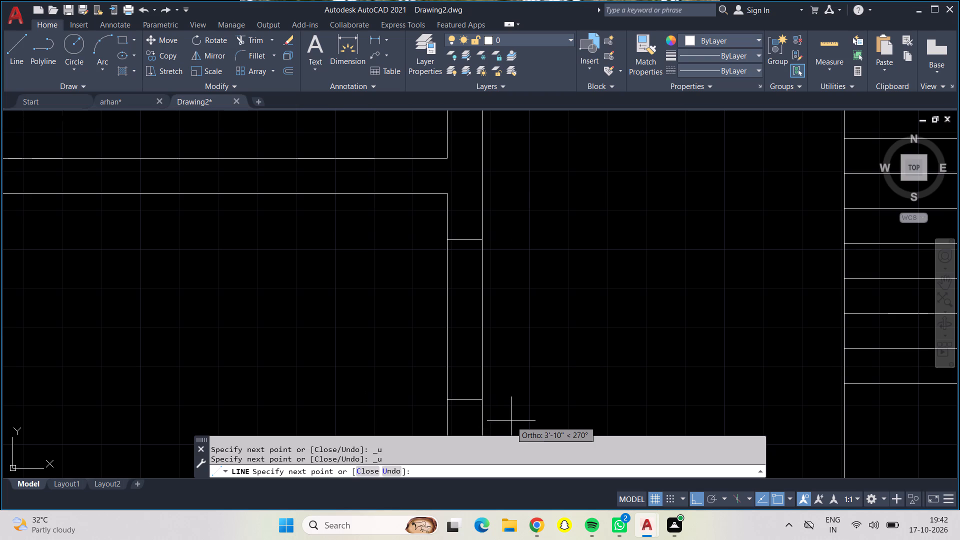
click(446, 241)
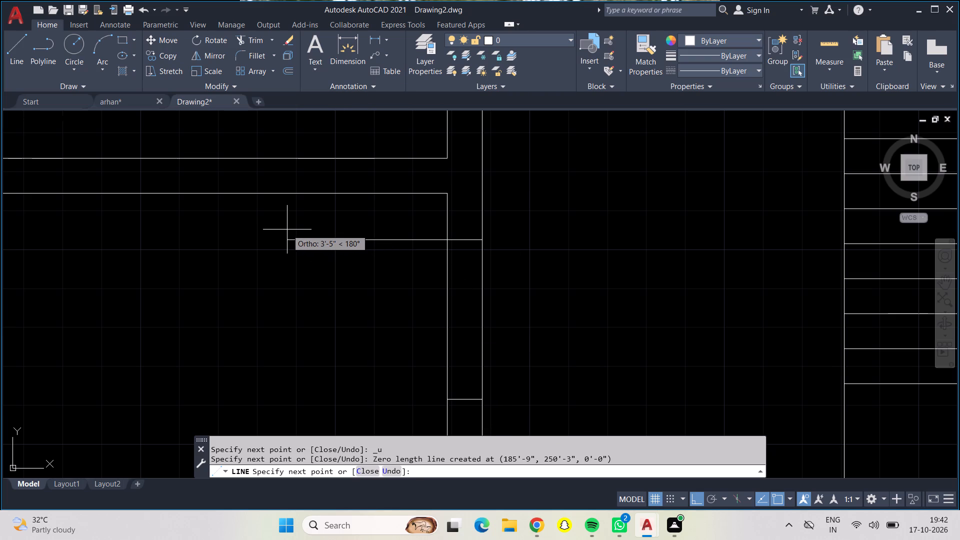
text(3'5)
key(shift+quotedbl)
key(Return)
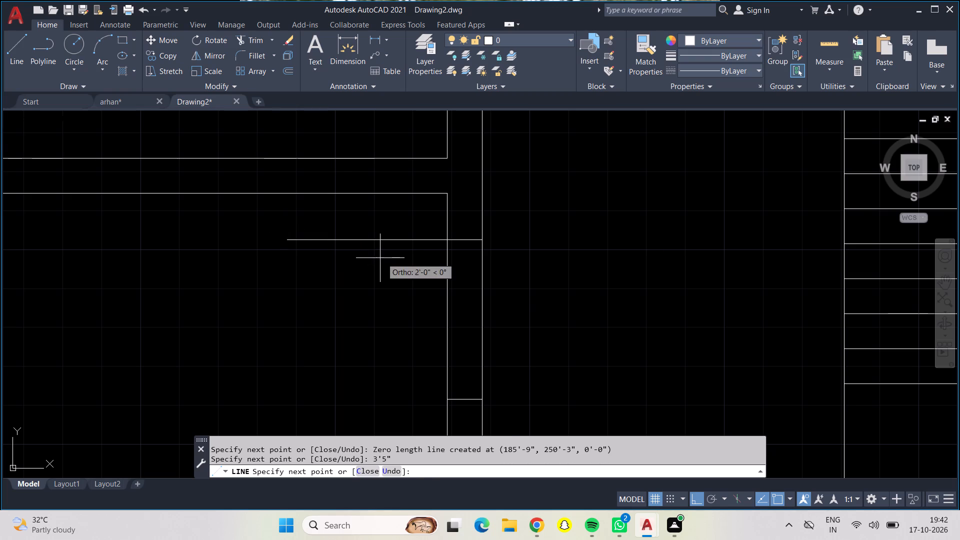
Draw a 3'5" horizontal door line into the lower-left room from the opening's lower edge.
click(445, 236)
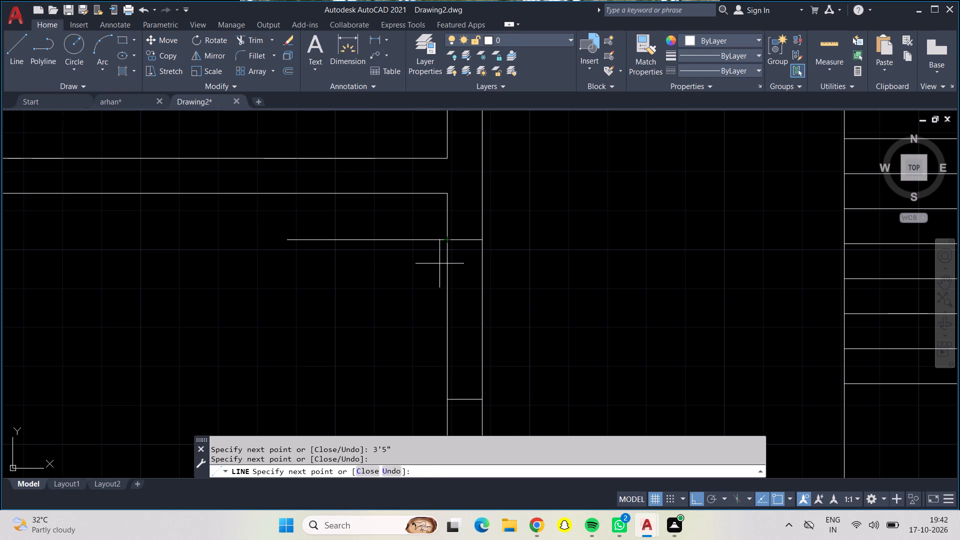
click(448, 397)
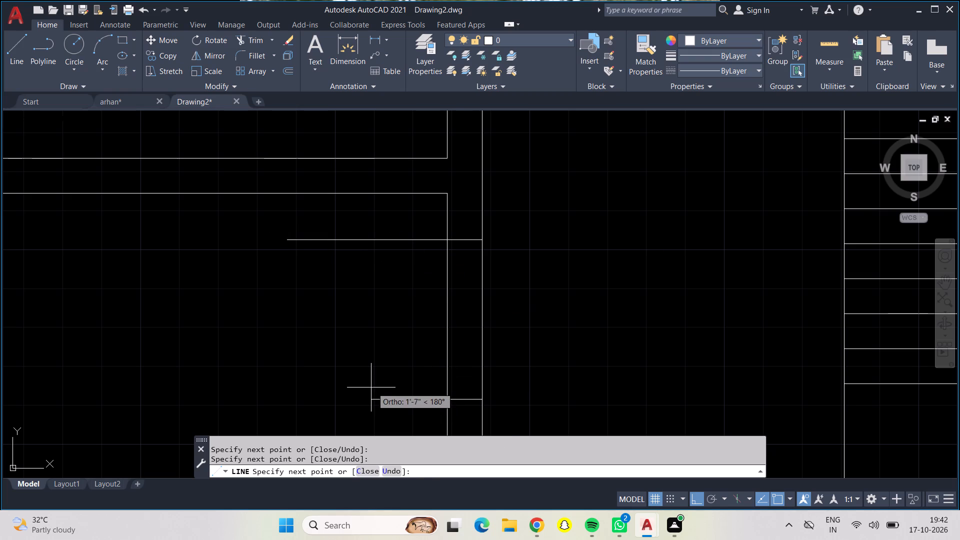
text(3'5)
key(shift+quotedbl)
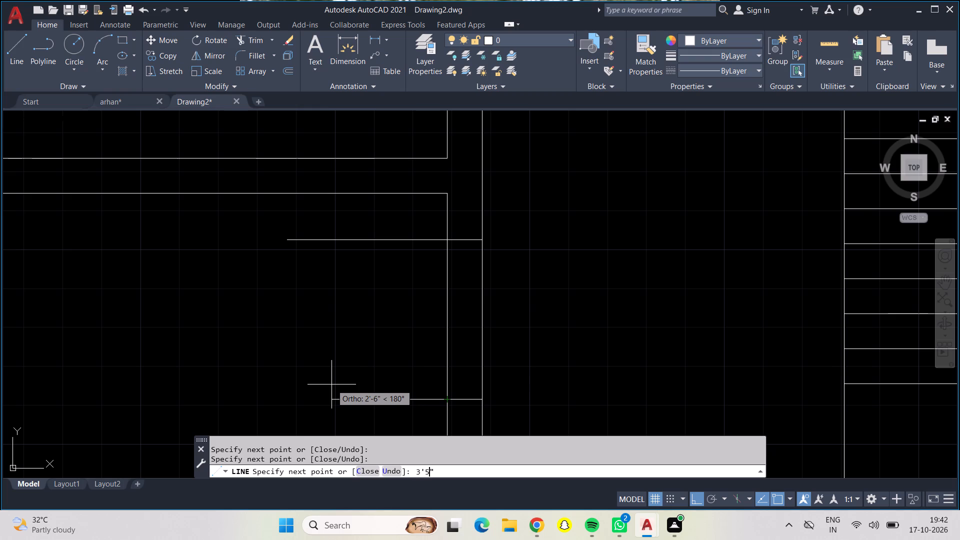
key(Return)
key(Return)
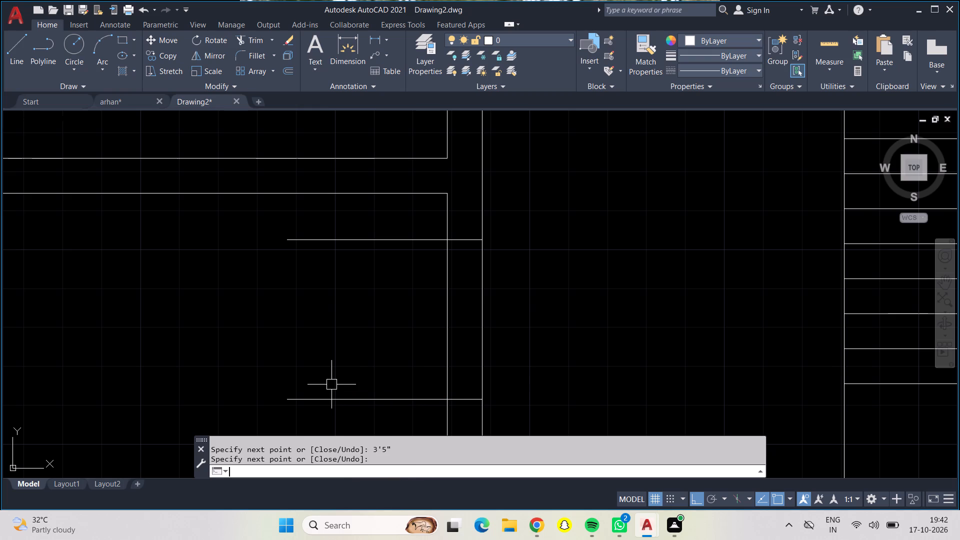
Trim the wall lines out of the opening above the staircase area and the opening into the lower-left room.
scroll(668, 300, down, 2)
middle_drag(670, 300, 664, 366)
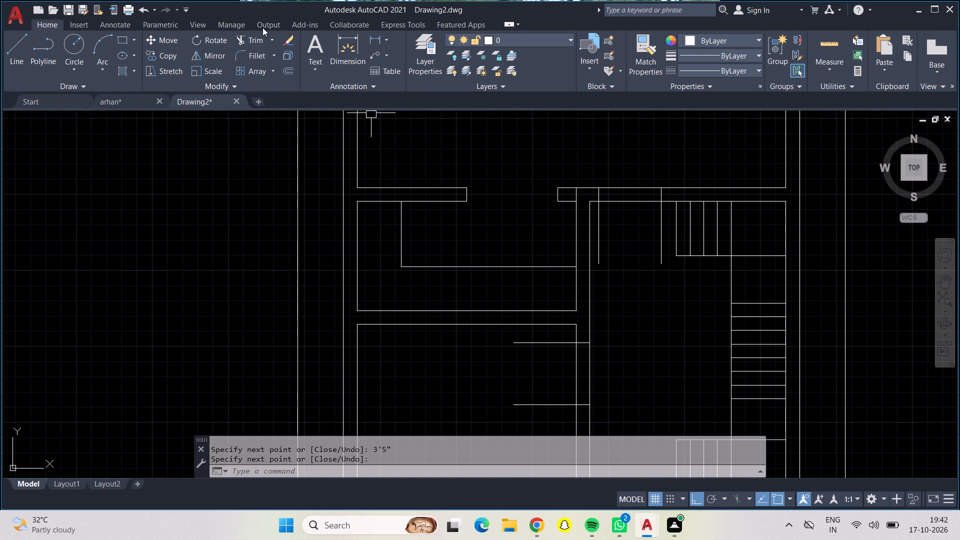
click(256, 42)
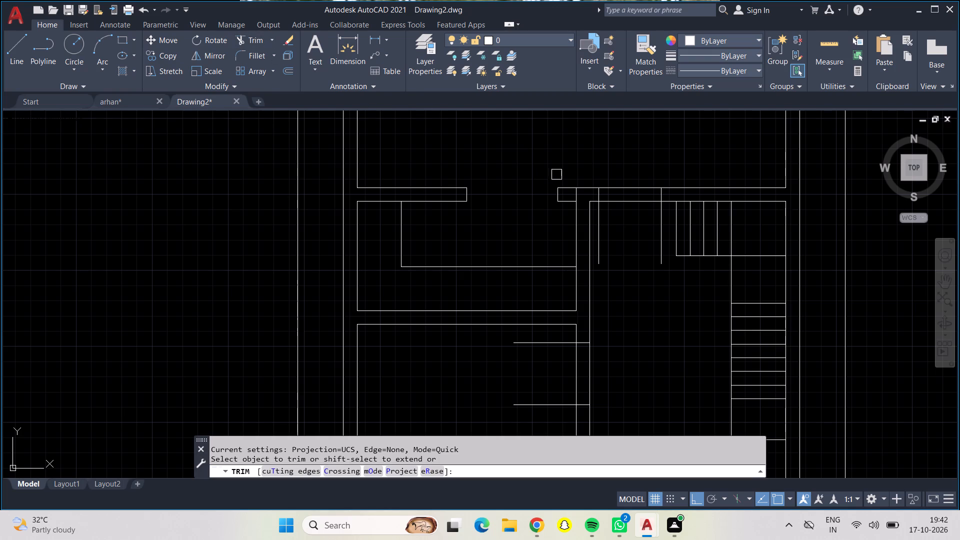
drag(614, 163, 622, 211)
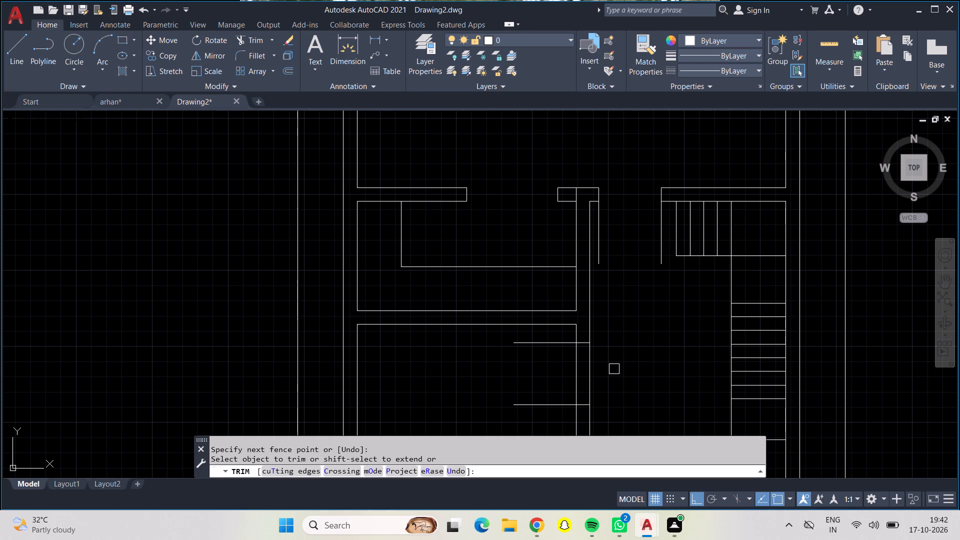
drag(613, 369, 550, 368)
Trim the wall lines out of the four door openings along the wall below the upper rooms.
scroll(651, 359, down, 1)
middle_drag(640, 338, 630, 426)
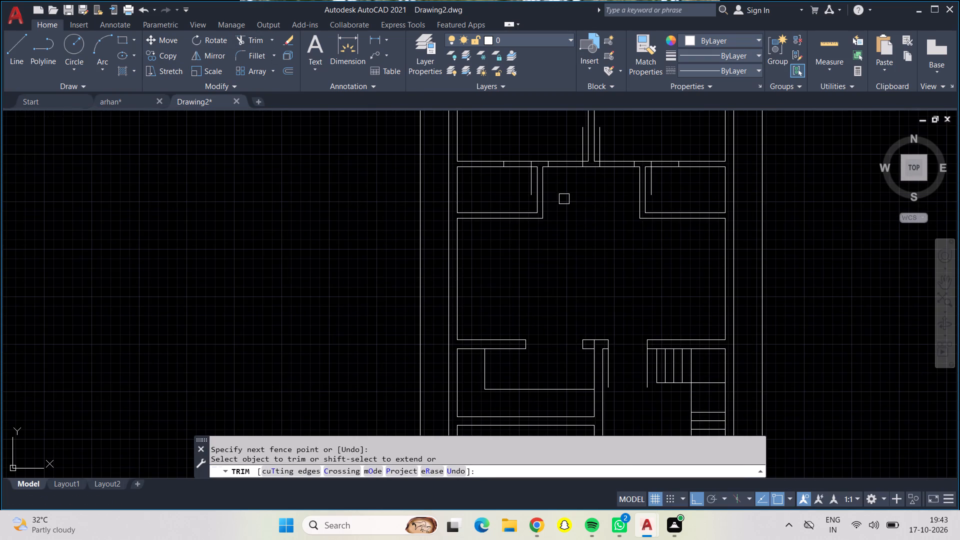
scroll(512, 176, up, 1)
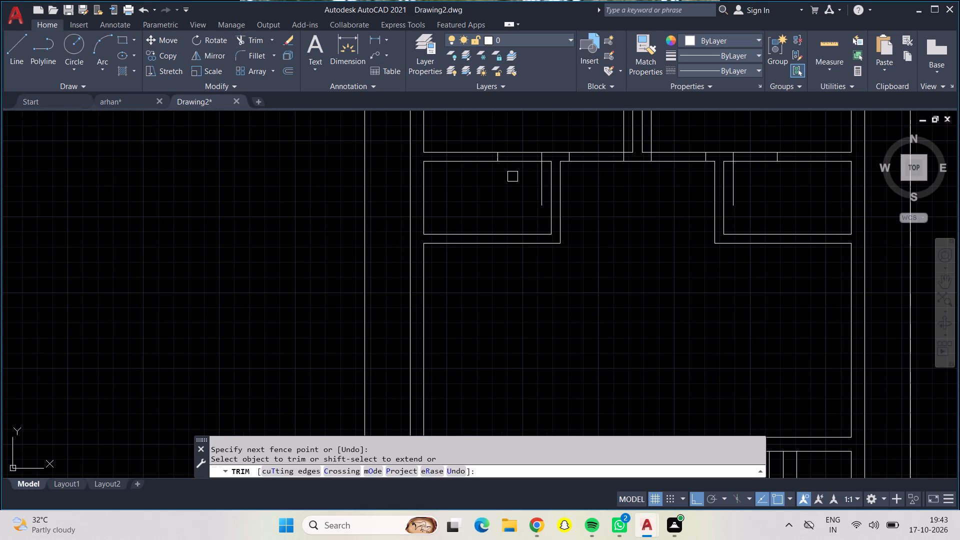
drag(512, 176, 513, 148)
drag(585, 122, 596, 174)
drag(680, 190, 680, 169)
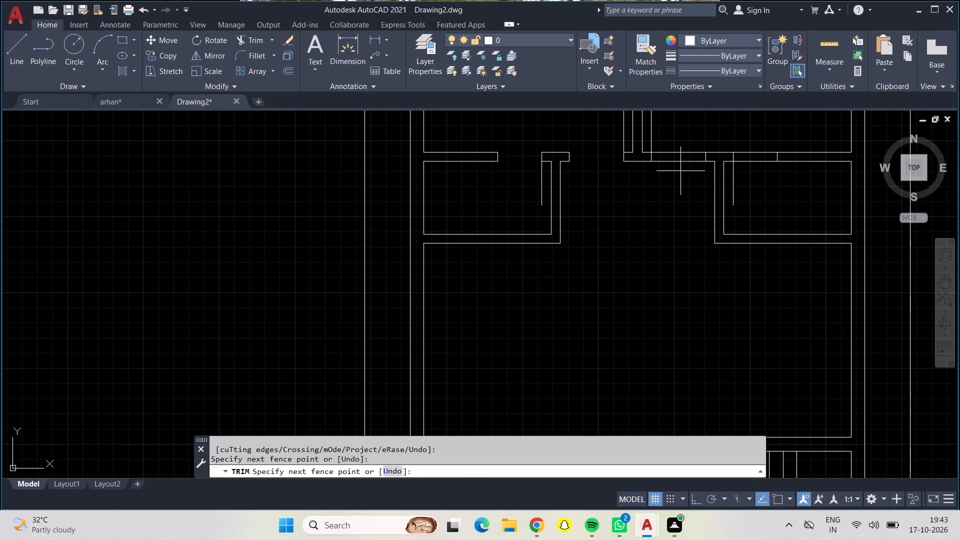
drag(680, 169, 685, 133)
drag(749, 122, 760, 174)
middle_drag(687, 181, 688, 258)
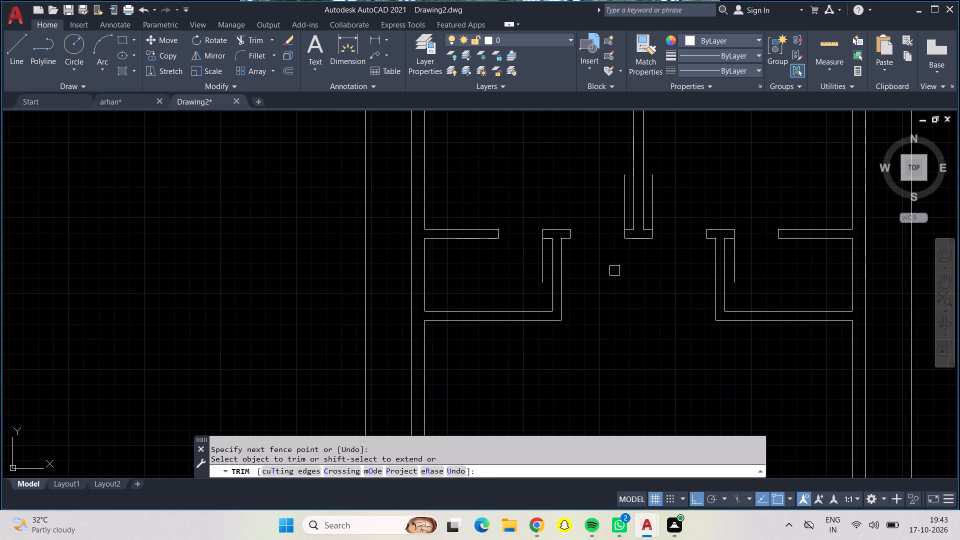
key(Escape)
Offset the left small room's door line and adjoining opening edge 2" into the opening.
key(o)
key(Return)
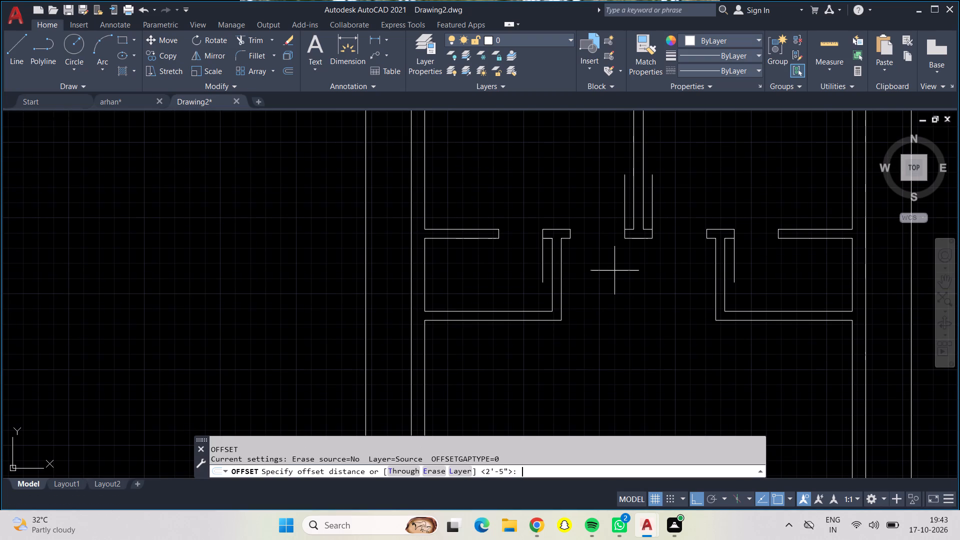
key(2)
key(shift+quotedbl)
key(Return)
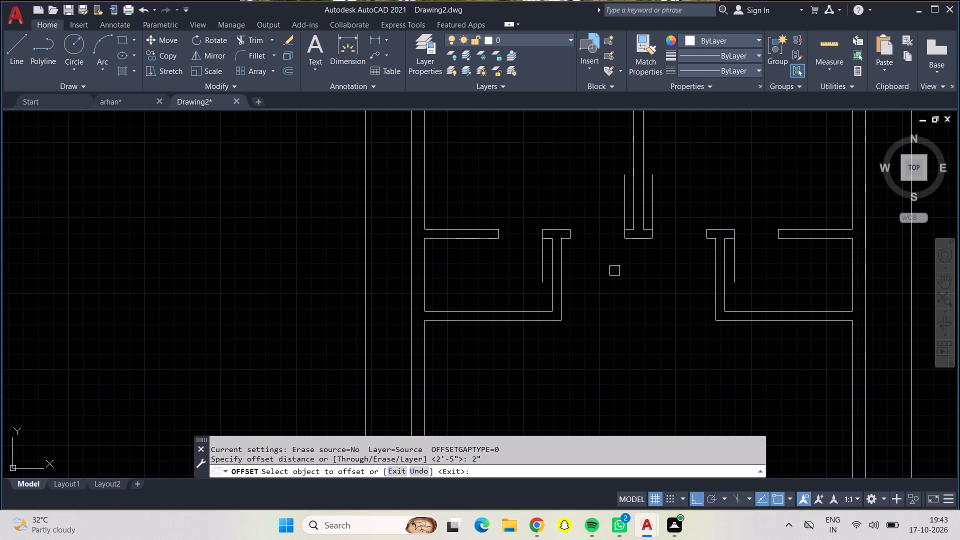
scroll(543, 249, up, 2)
click(543, 249)
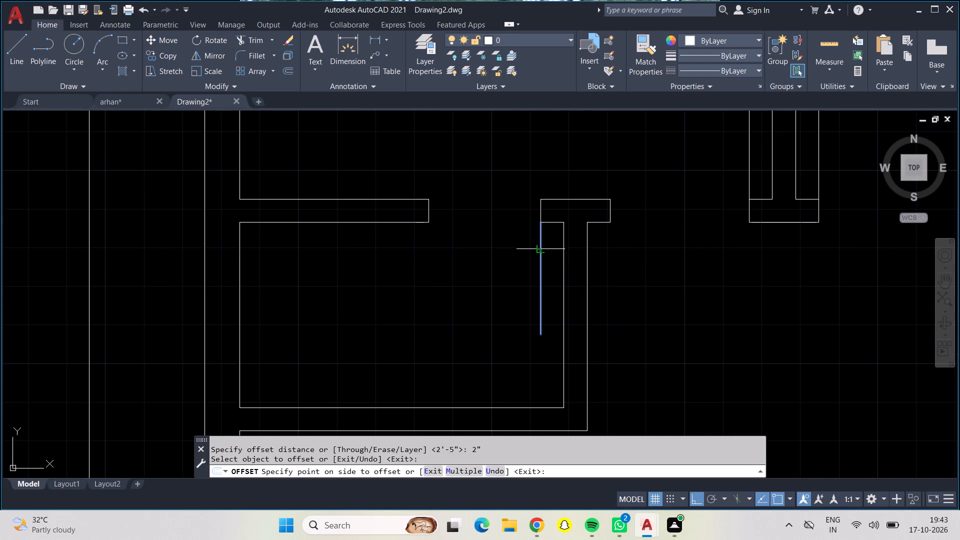
click(511, 239)
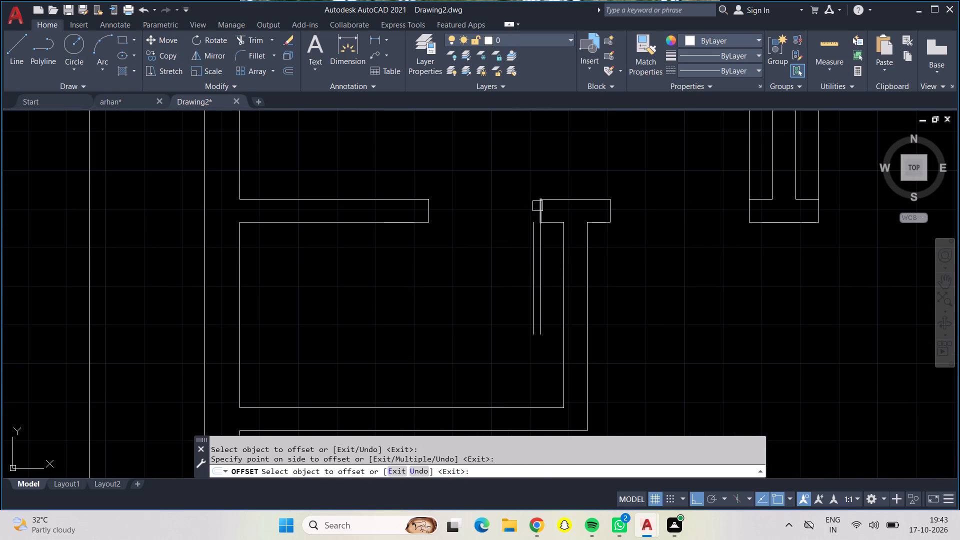
click(537, 206)
click(510, 209)
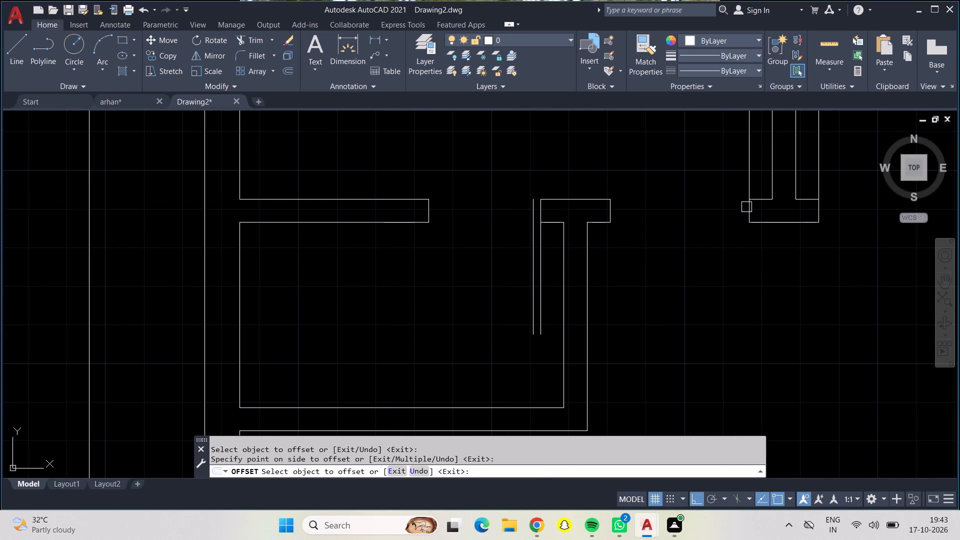
Offset the door lines and opening edges on both sides of the central wall 2" outward into their openings.
click(750, 208)
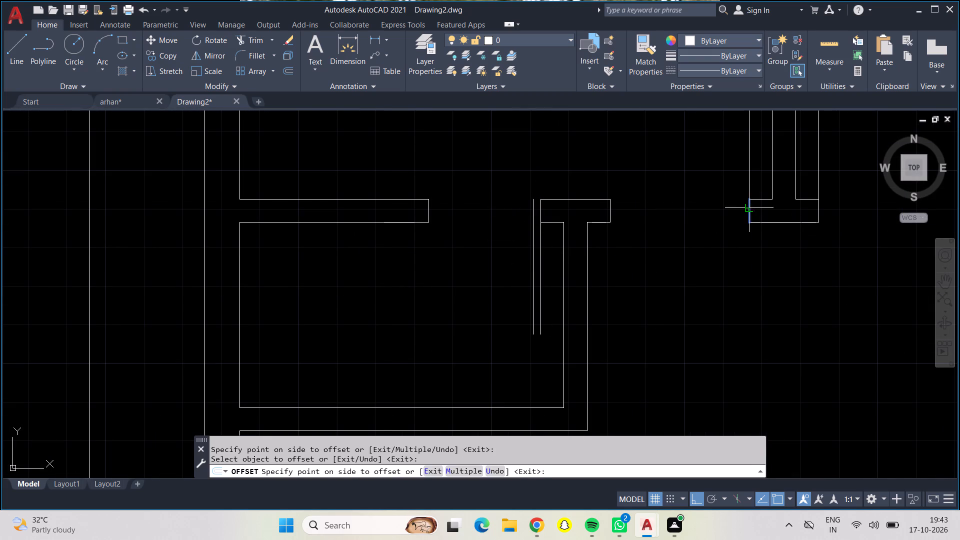
click(741, 208)
click(748, 170)
click(701, 182)
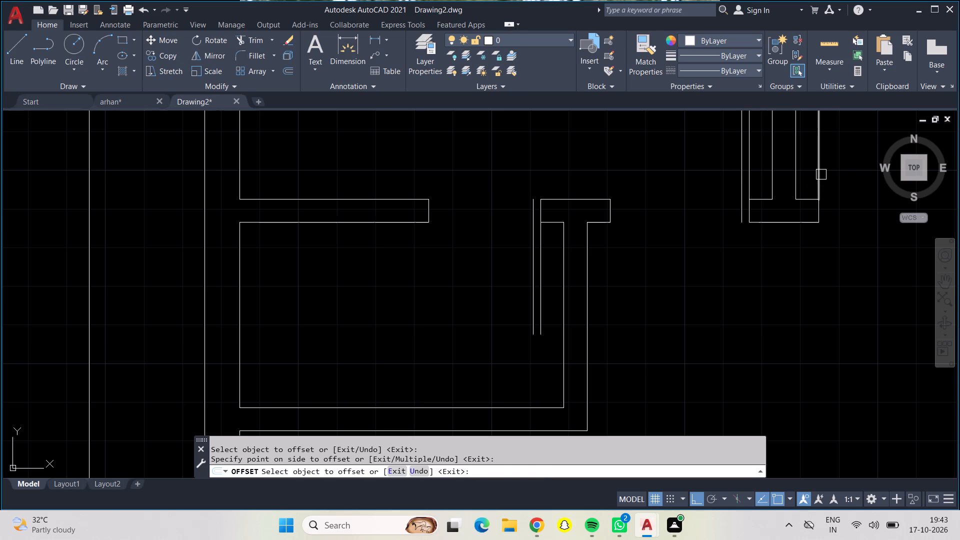
click(821, 170)
click(855, 182)
click(821, 212)
click(841, 211)
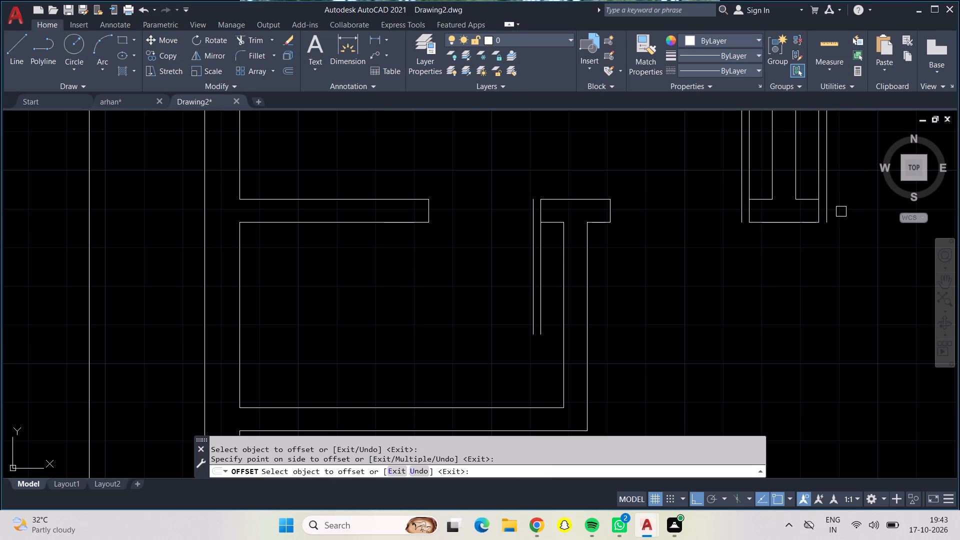
Offset the right small room's door line and adjoining opening edge 2" into the opening.
scroll(856, 219, down, 1)
middle_drag(856, 220, 638, 262)
click(747, 297)
click(775, 293)
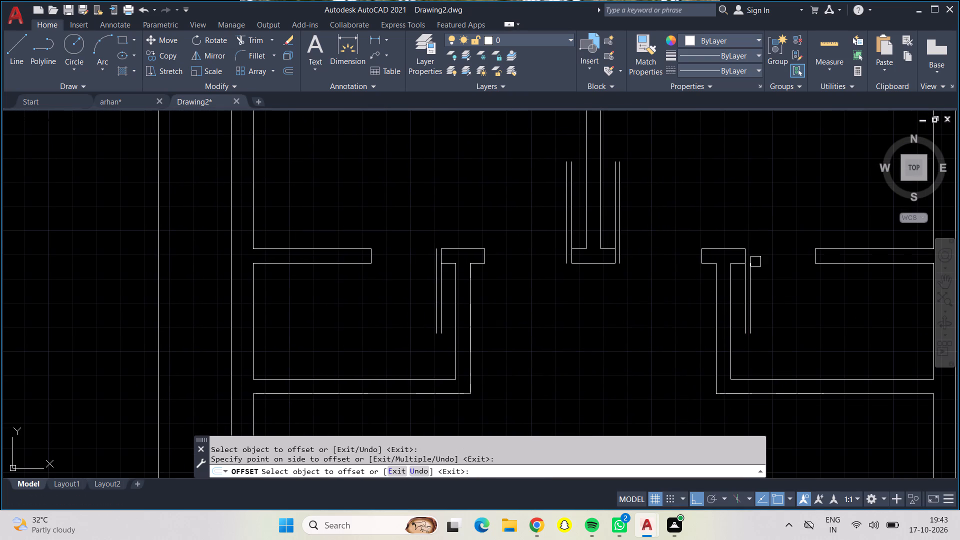
scroll(747, 260, up, 3)
click(739, 253)
click(762, 249)
Offset the left door line and opening edge of the opening beside the staircase 2" into the opening.
scroll(773, 249, down, 2)
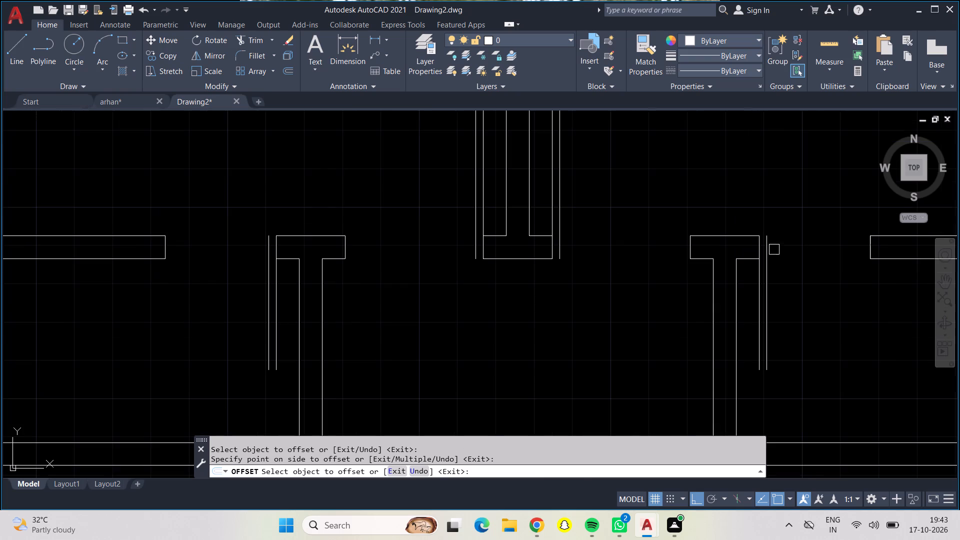
scroll(636, 315, down, 2)
middle_drag(637, 325, 633, 201)
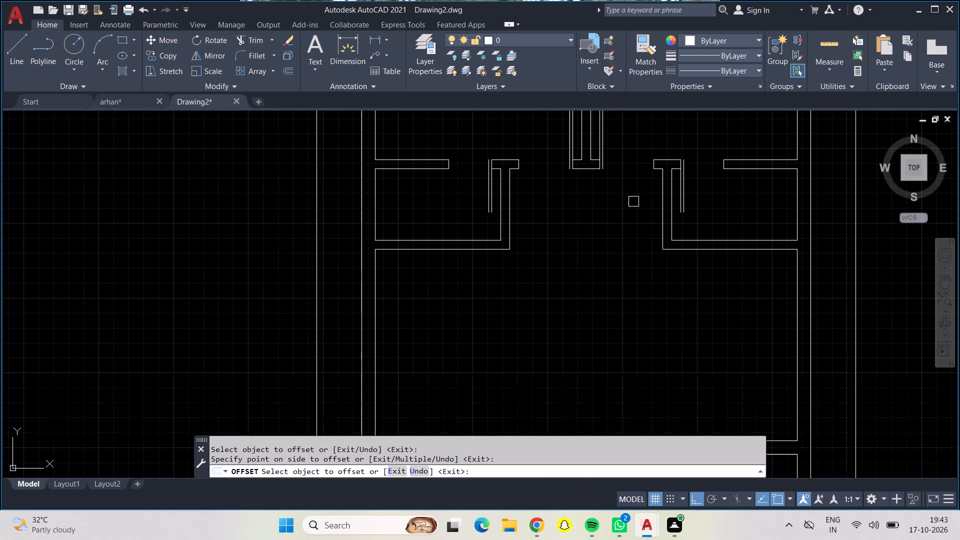
scroll(627, 288, down, 1)
middle_drag(627, 288, 614, 171)
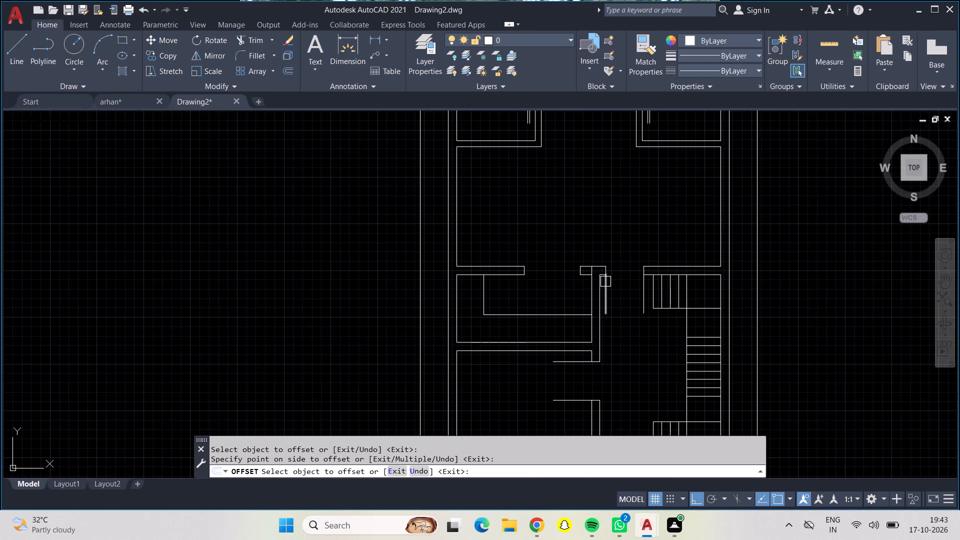
scroll(605, 281, up, 4)
click(599, 277)
drag(667, 301, 655, 281)
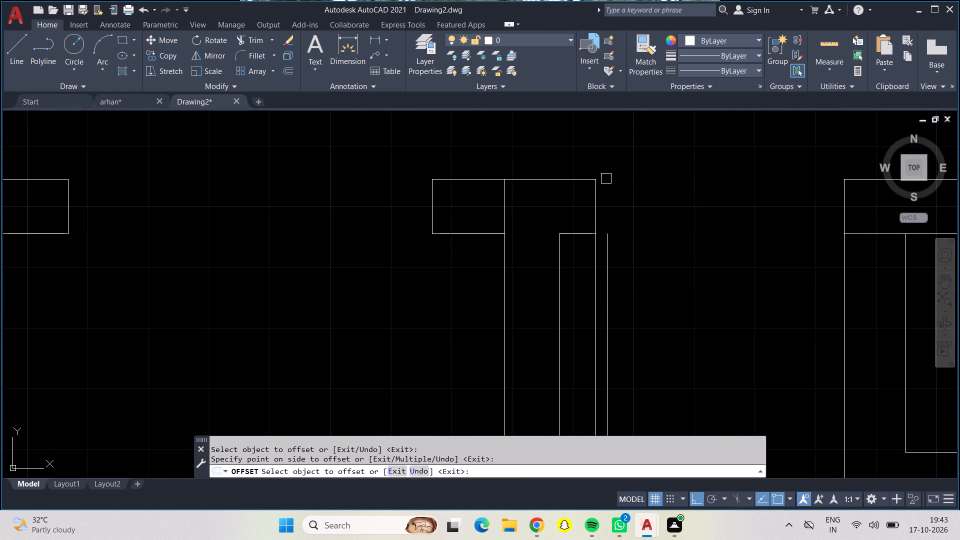
click(596, 199)
click(688, 208)
Offset the upper edge and upper door line of the lower-left room's opening 2" down into the opening.
scroll(691, 209, down, 1)
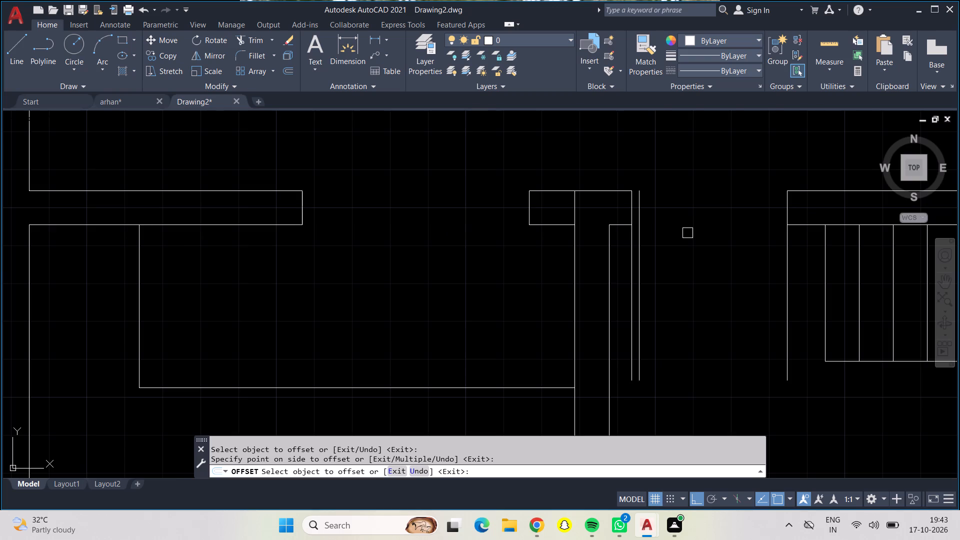
scroll(687, 237, down, 1)
middle_drag(687, 237, 705, 73)
scroll(653, 301, up, 2)
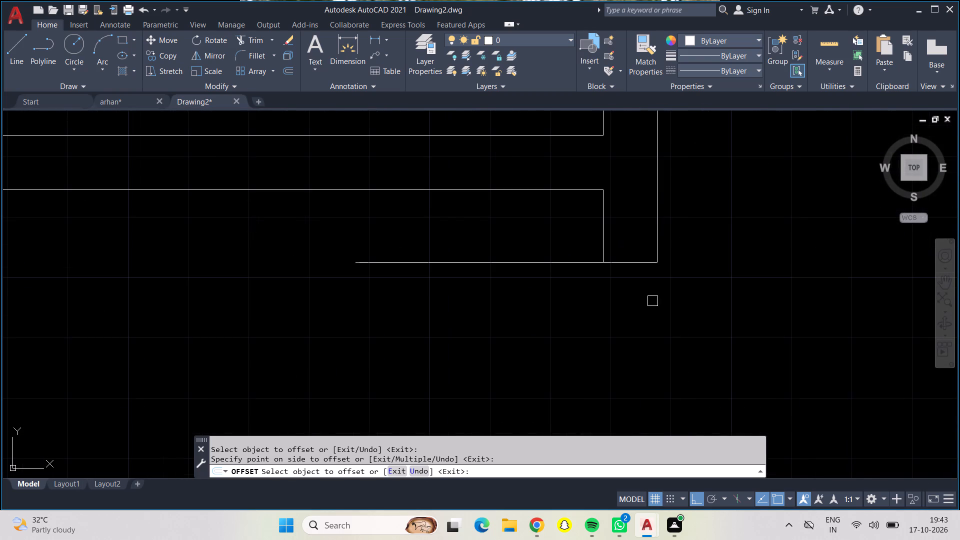
click(642, 262)
click(647, 292)
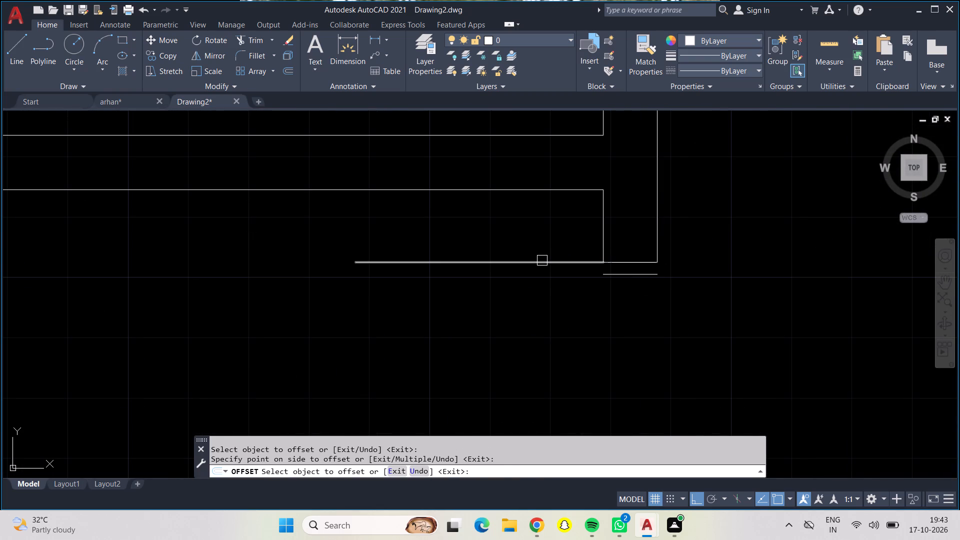
click(542, 260)
click(546, 297)
Offset the lower door line and lower edge of the lower-left room's opening 2" up into the opening.
scroll(562, 338, down, 1)
middle_drag(564, 339, 559, 201)
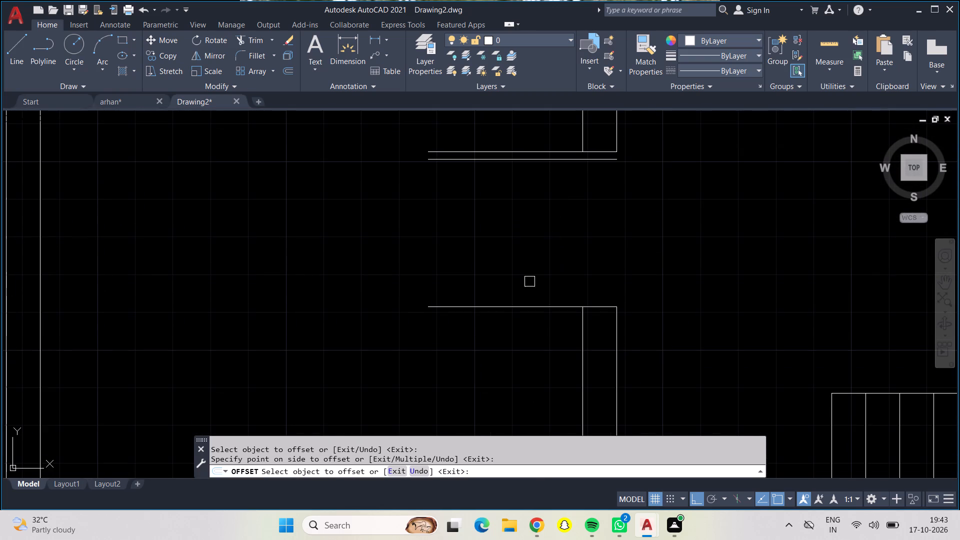
click(537, 305)
click(543, 242)
click(594, 307)
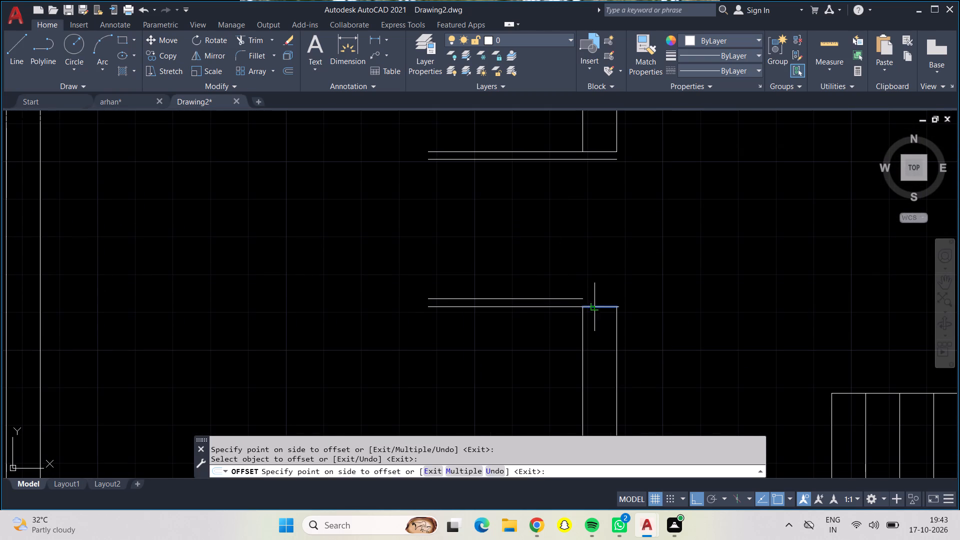
click(615, 271)
key(Return)
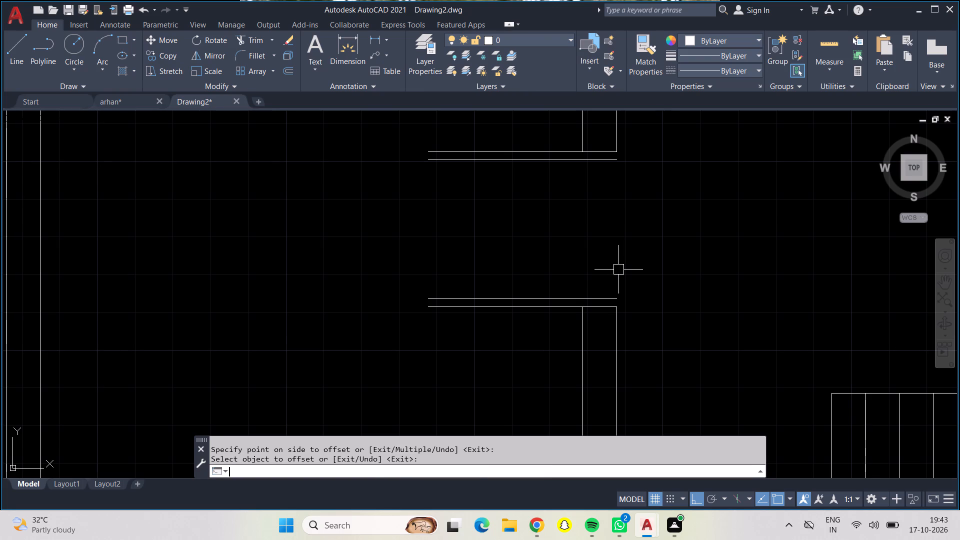
Draw two 3'-5" radius circles centred on the opposite wall corners of the opening beside the staircase, each spanning the opening.
scroll(618, 269, down, 2)
middle_drag(695, 224, 673, 307)
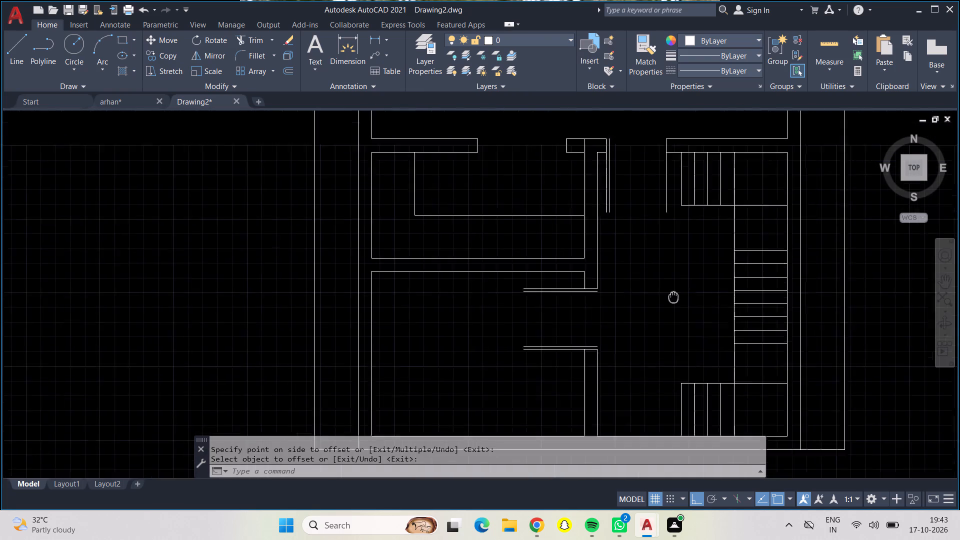
middle_drag(673, 307, 684, 344)
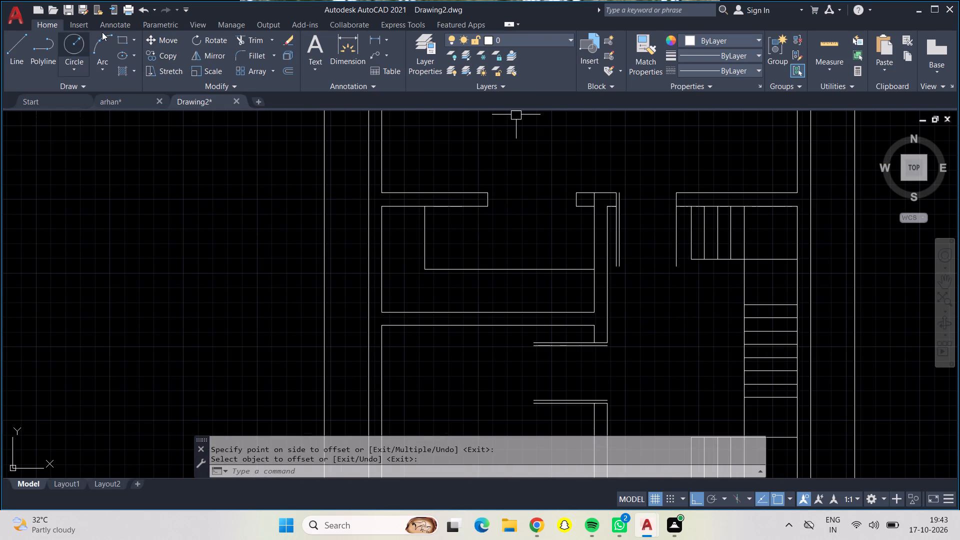
click(77, 47)
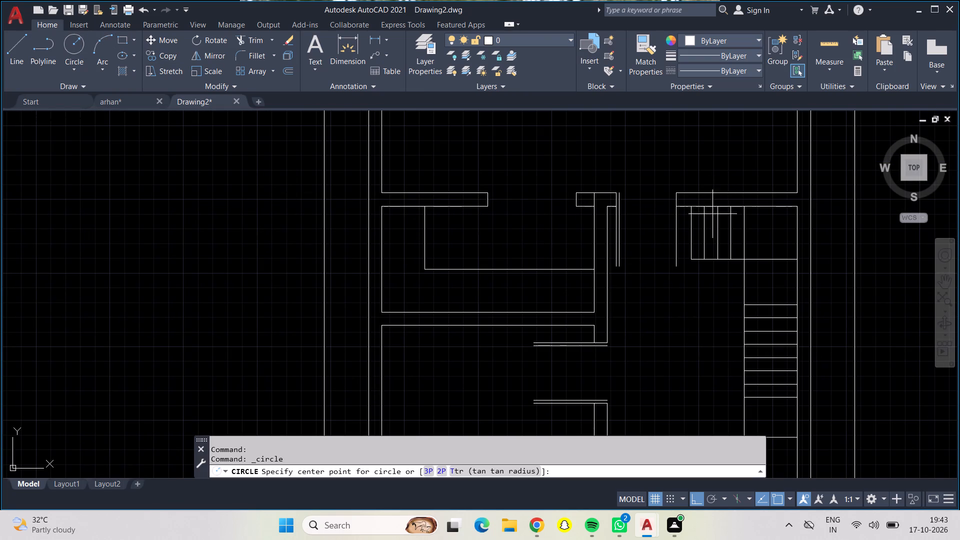
scroll(691, 204, up, 2)
click(654, 208)
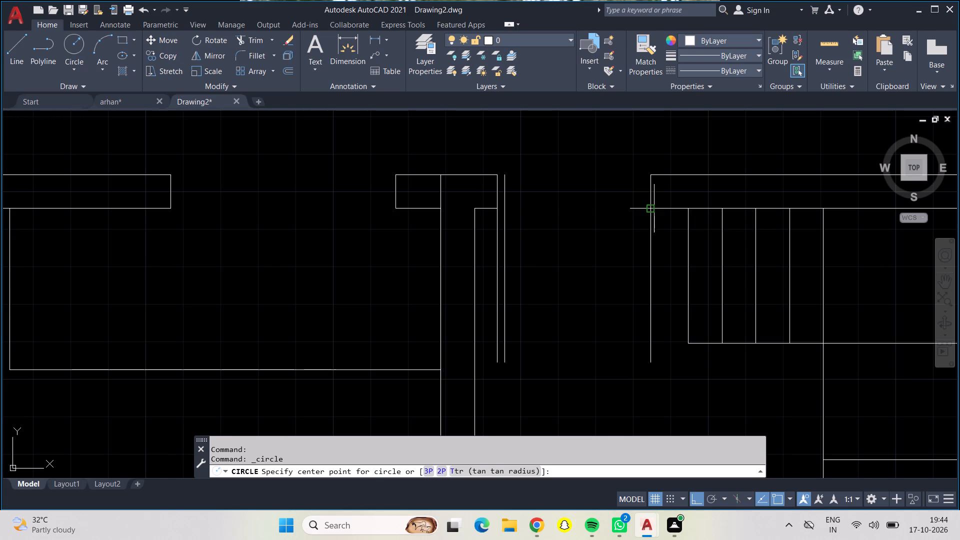
click(493, 209)
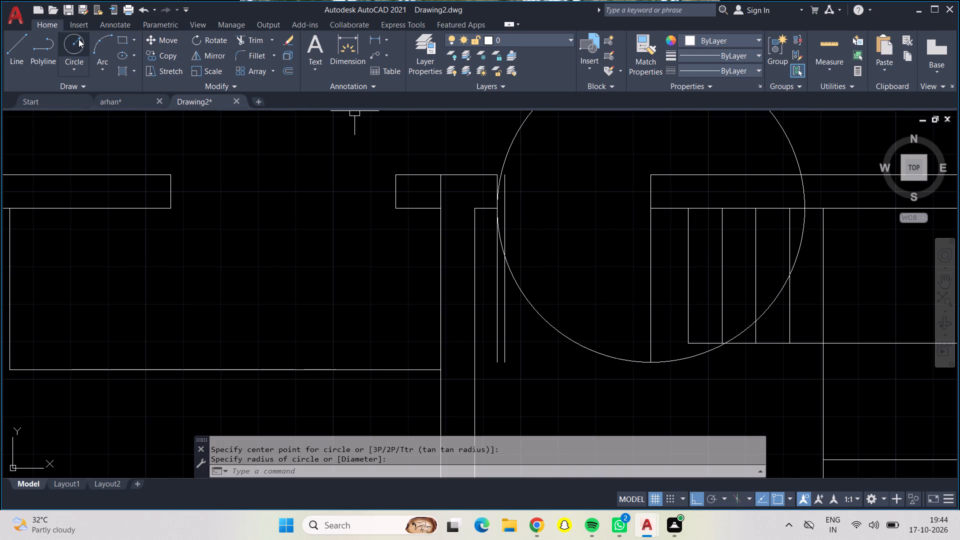
click(78, 39)
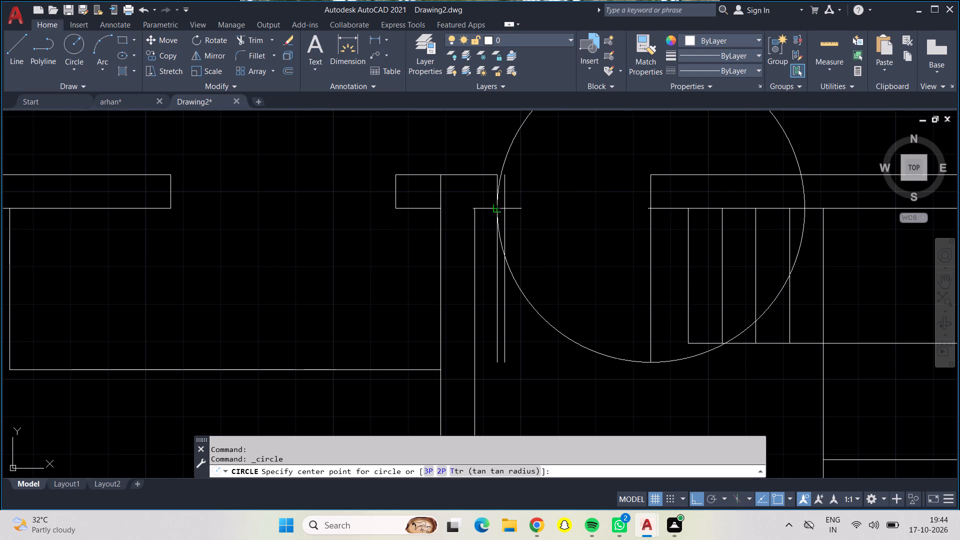
click(496, 208)
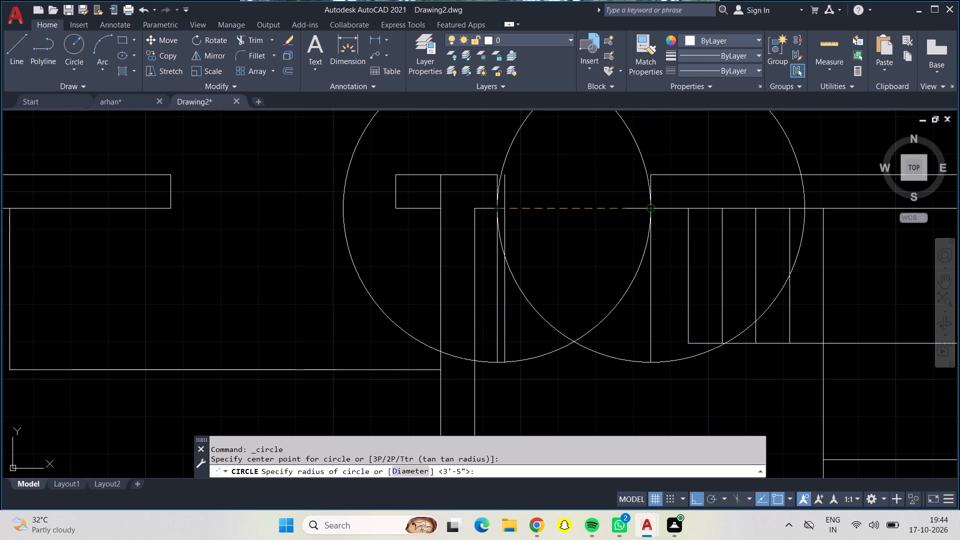
click(651, 206)
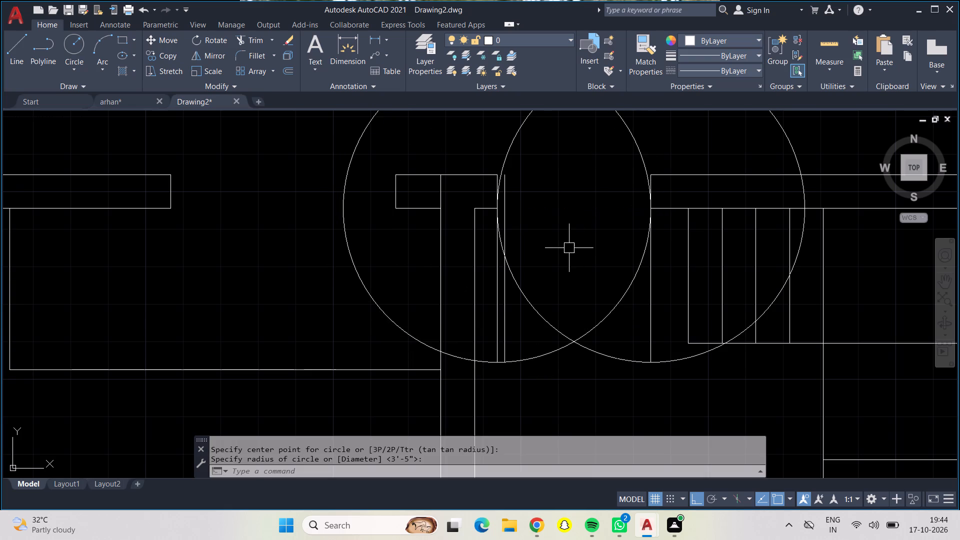
Trim away the upper halves of both door-swing circles above the opening beside the staircase.
middle_drag(548, 196, 555, 267)
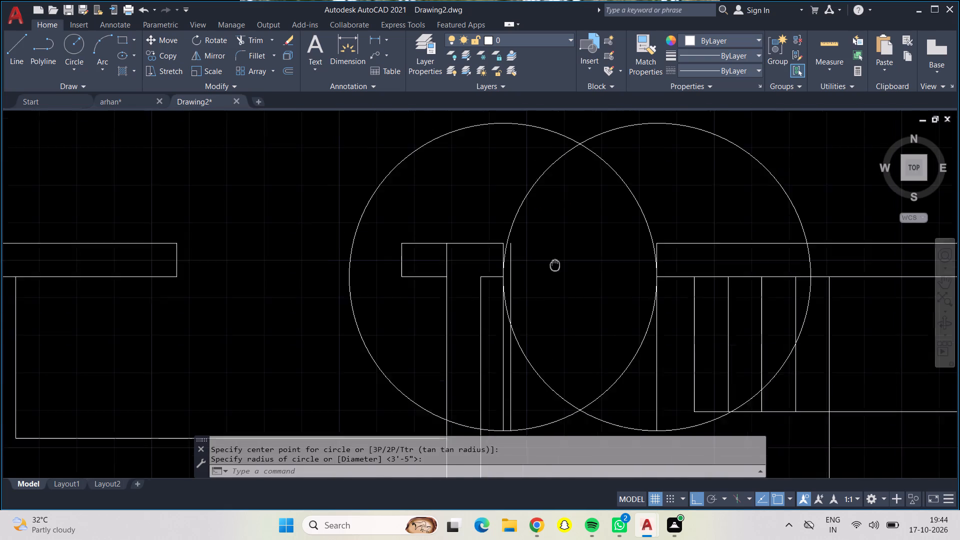
middle_drag(555, 267, 563, 302)
click(247, 39)
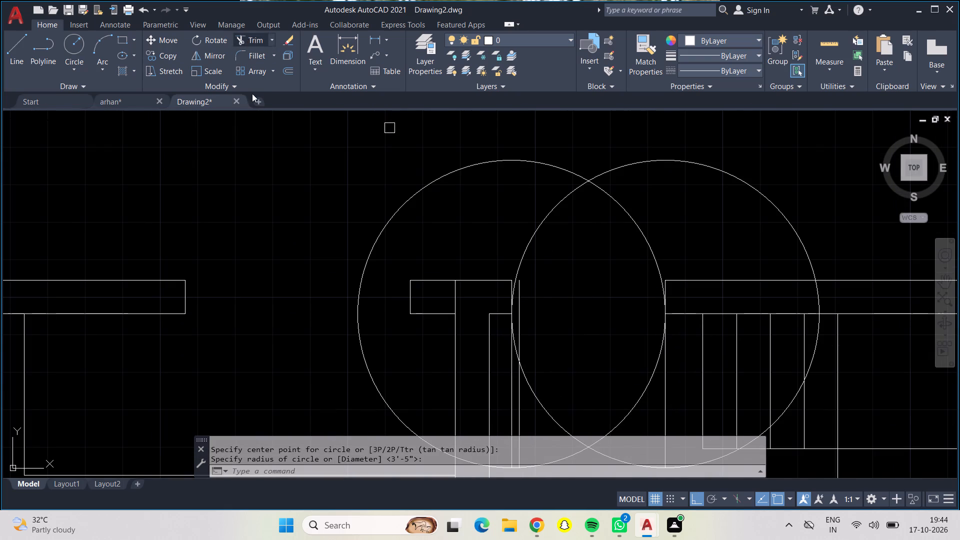
drag(256, 158, 798, 209)
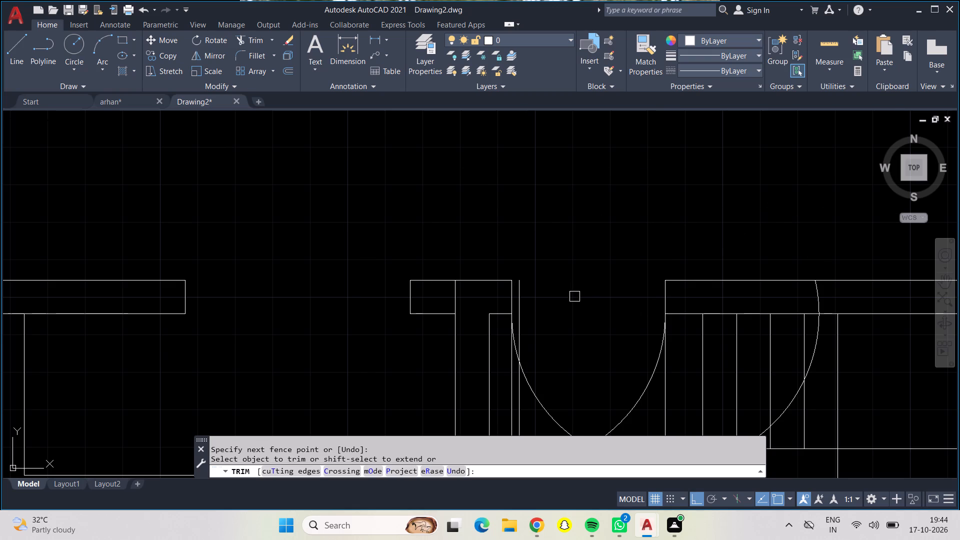
Trim the circle portions just outside the two door lines and above their crossing, leaving two swing arcs meeting mid-opening.
middle_drag(574, 296, 572, 205)
scroll(572, 205, up, 1)
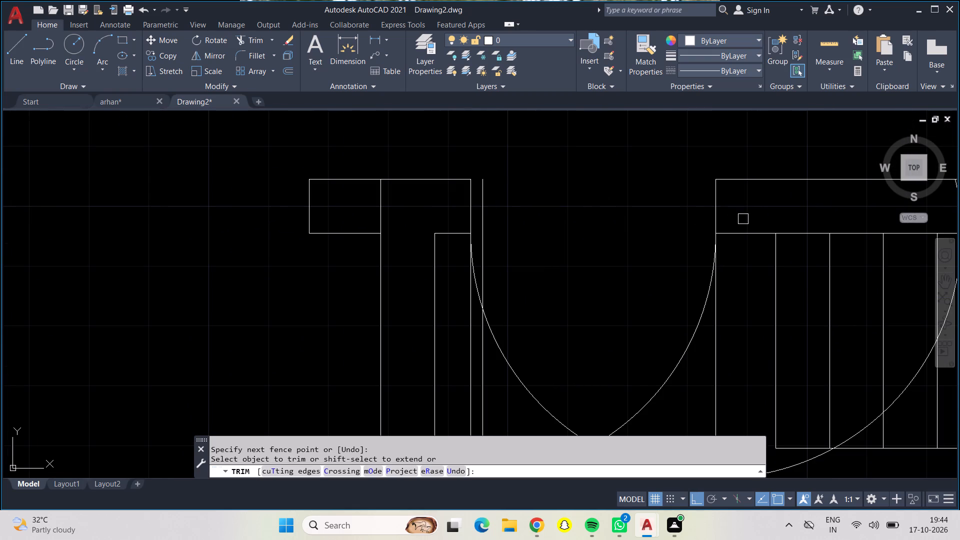
scroll(720, 221, down, 1)
middle_drag(655, 243, 627, 165)
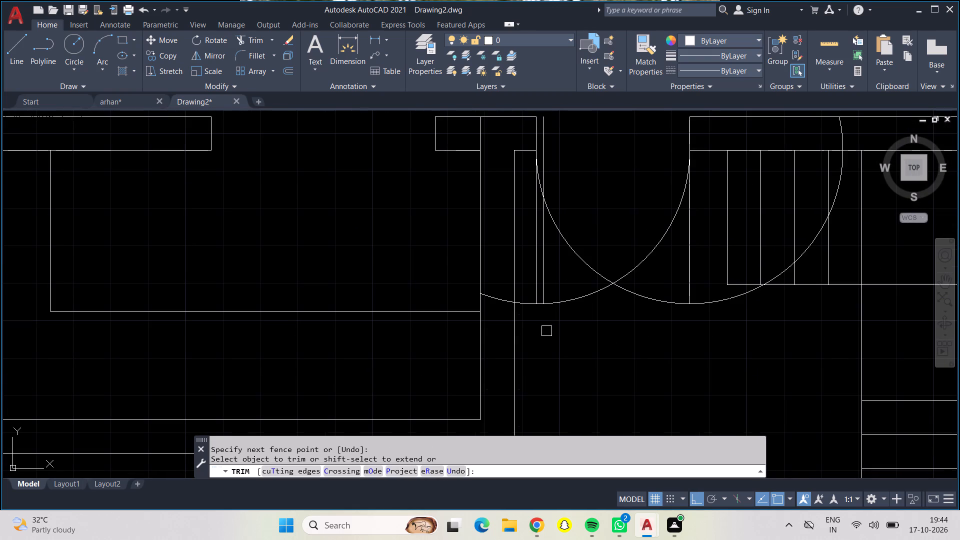
click(522, 300)
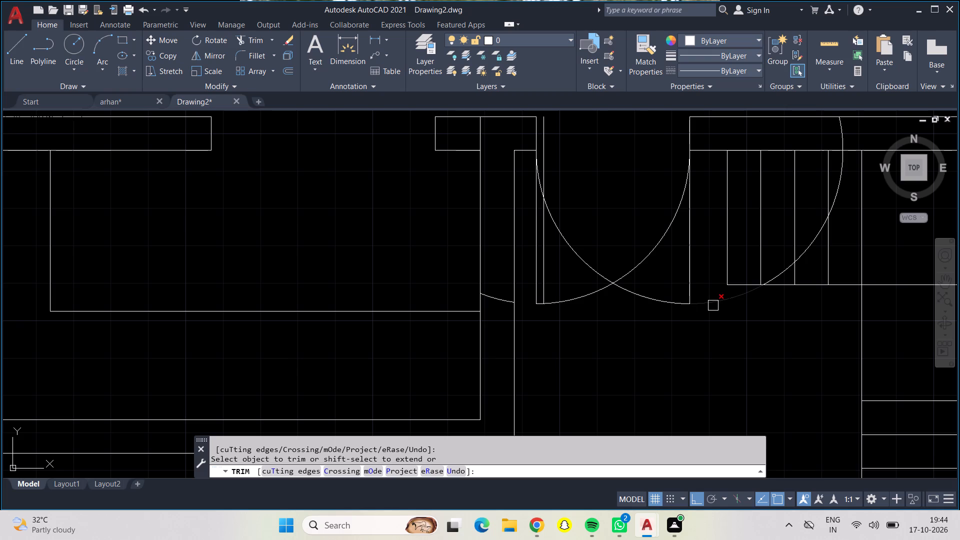
click(713, 305)
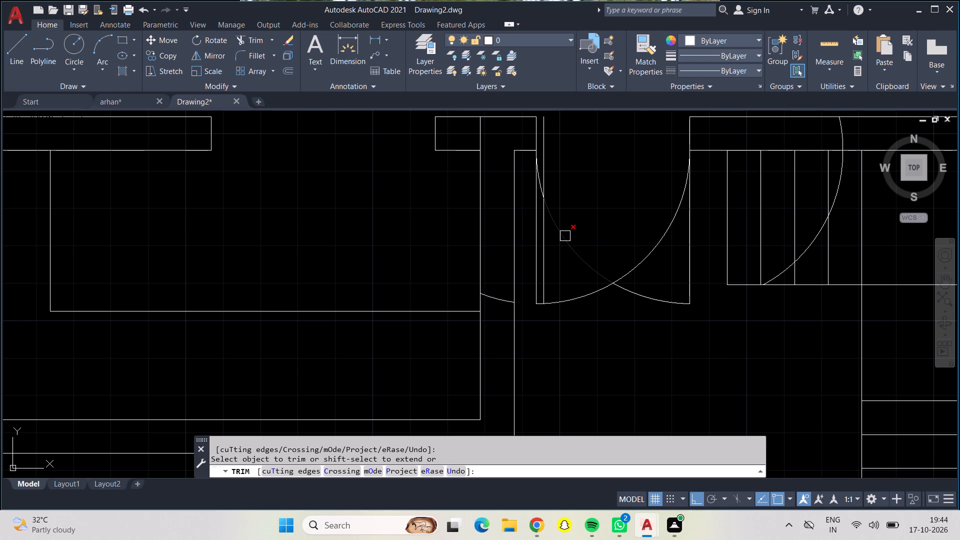
click(565, 236)
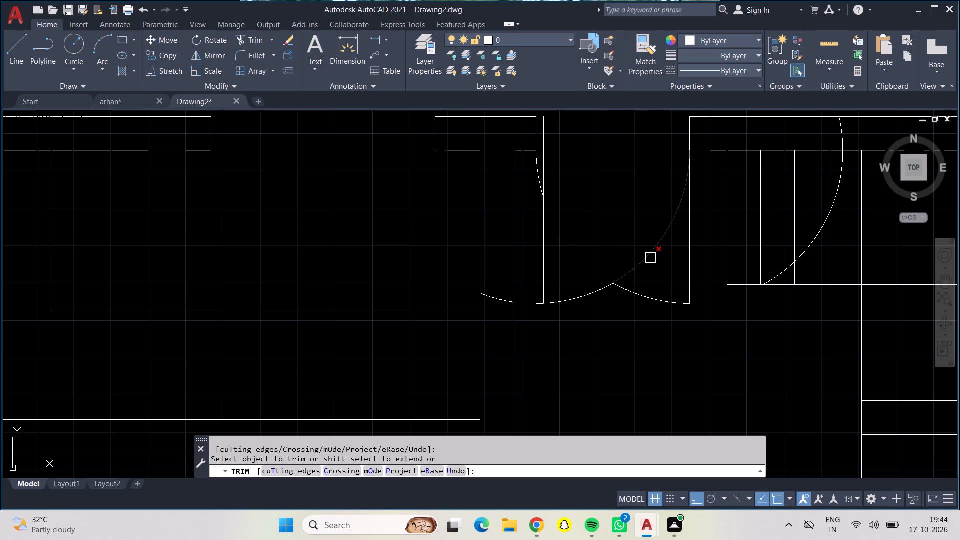
click(650, 258)
Trim the leftover arc pieces inside the left door's thickness and inside the adjoining wall.
scroll(543, 195, up, 3)
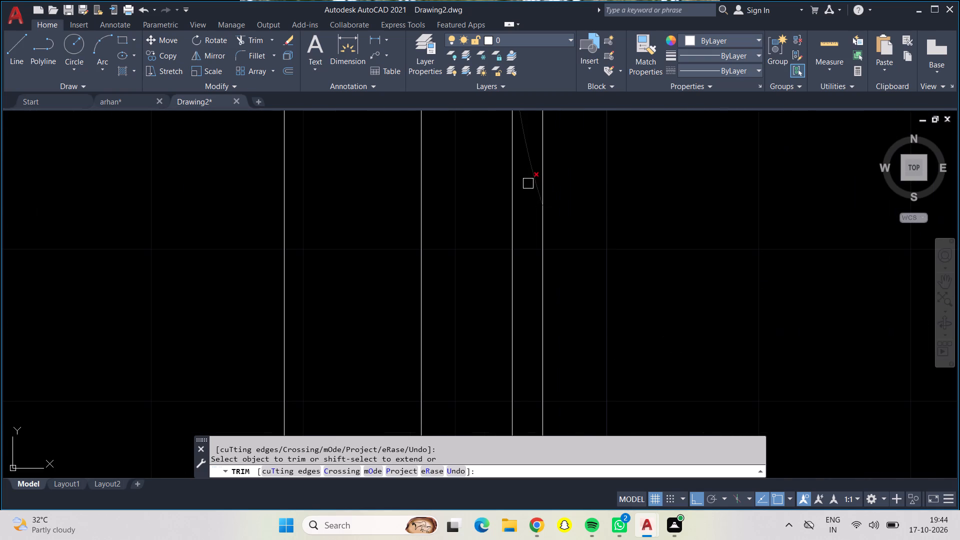
click(531, 180)
scroll(531, 180, down, 2)
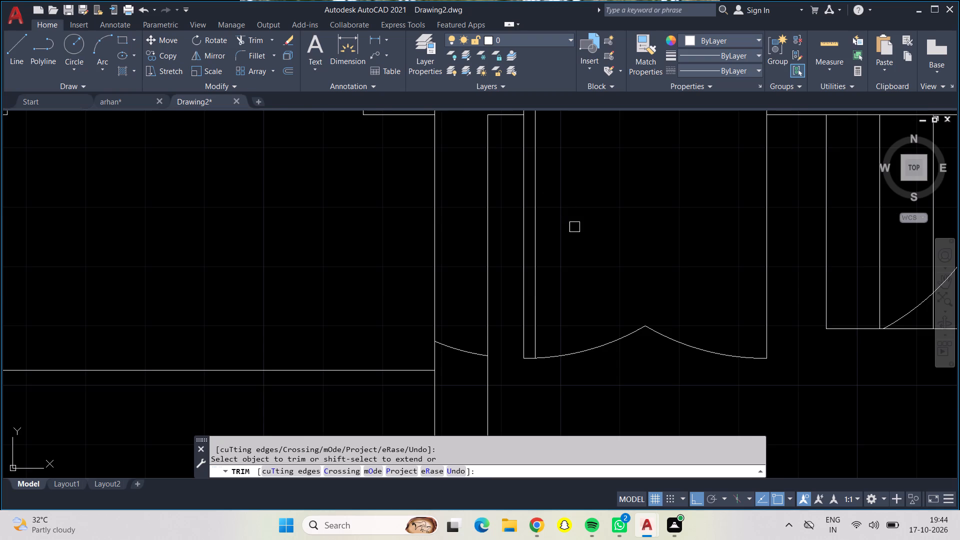
scroll(582, 244, down, 1)
middle_drag(582, 244, 609, 220)
click(531, 283)
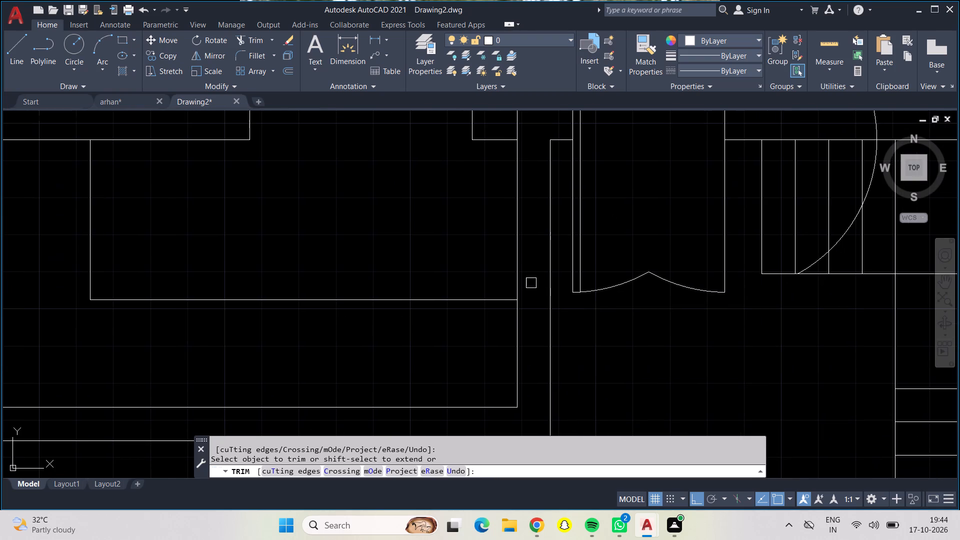
scroll(531, 283, down, 1)
middle_drag(503, 257, 442, 242)
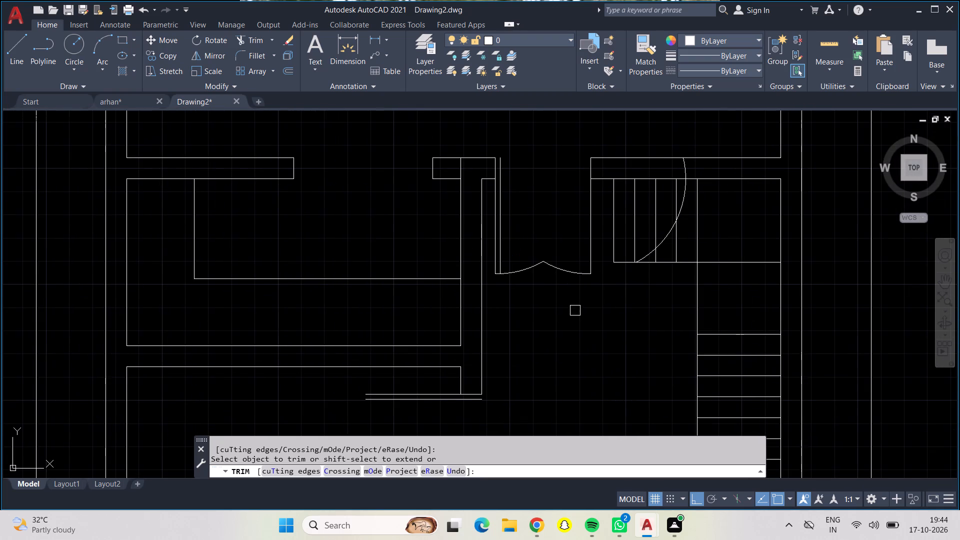
middle_drag(574, 338, 554, 350)
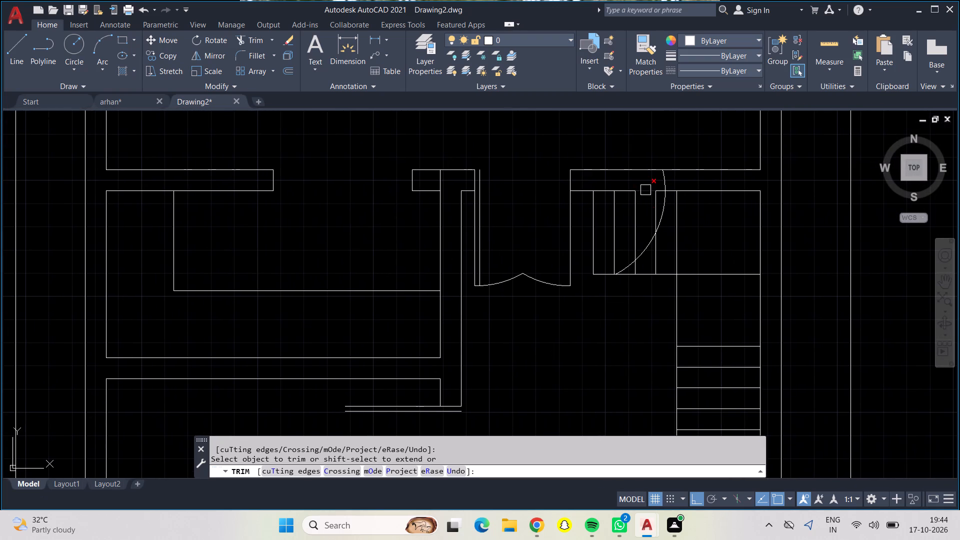
scroll(624, 254, down, 1)
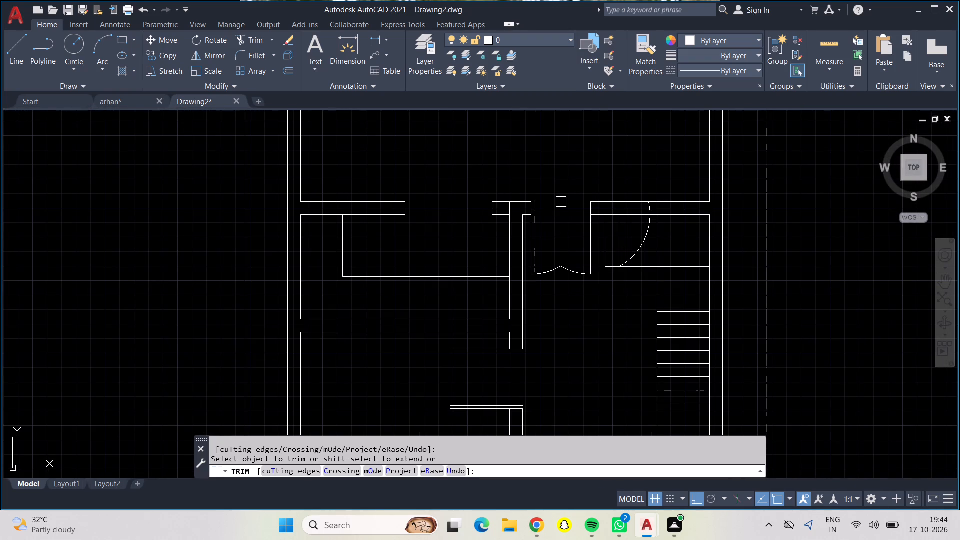
key(Escape)
Offset the right door line and right edge of the opening beside the staircase 2" into the opening.
key(o)
key(Return)
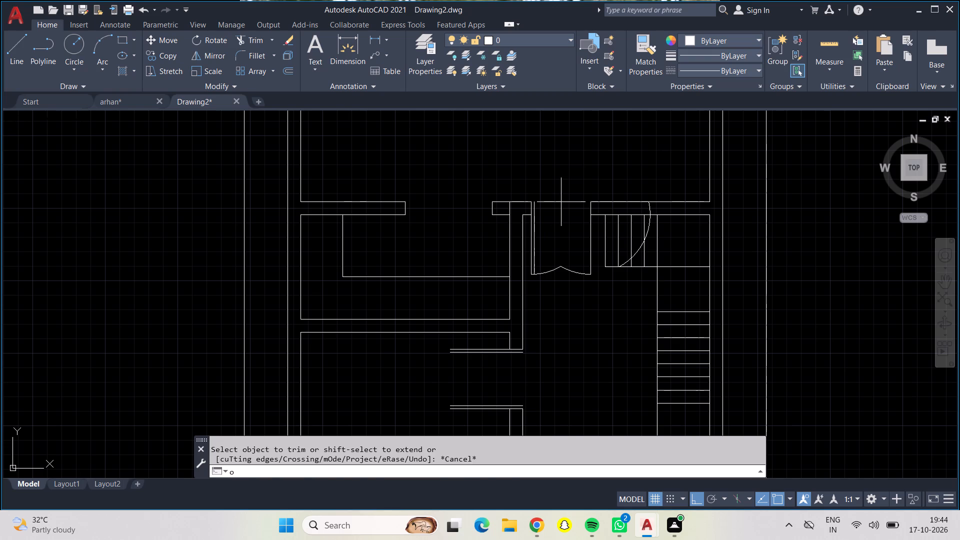
text(2")
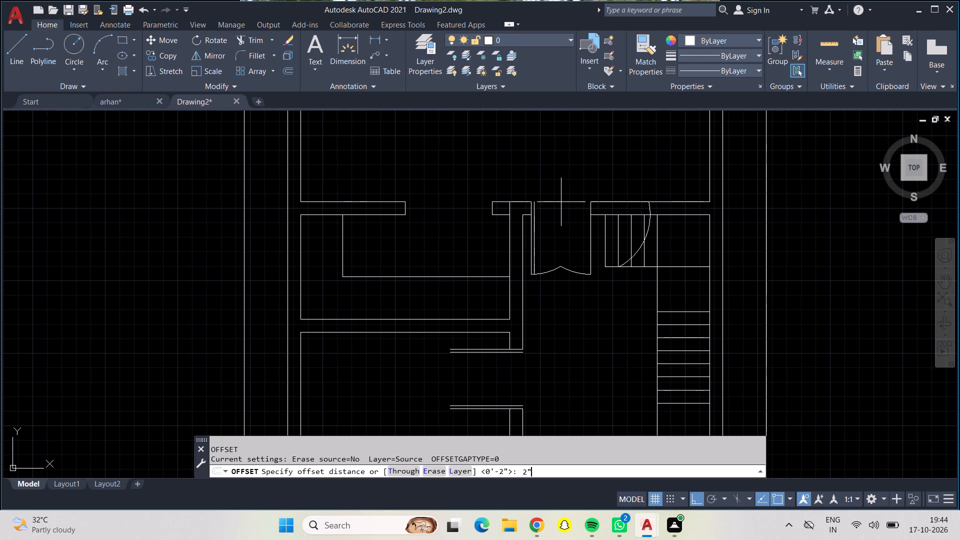
key(Return)
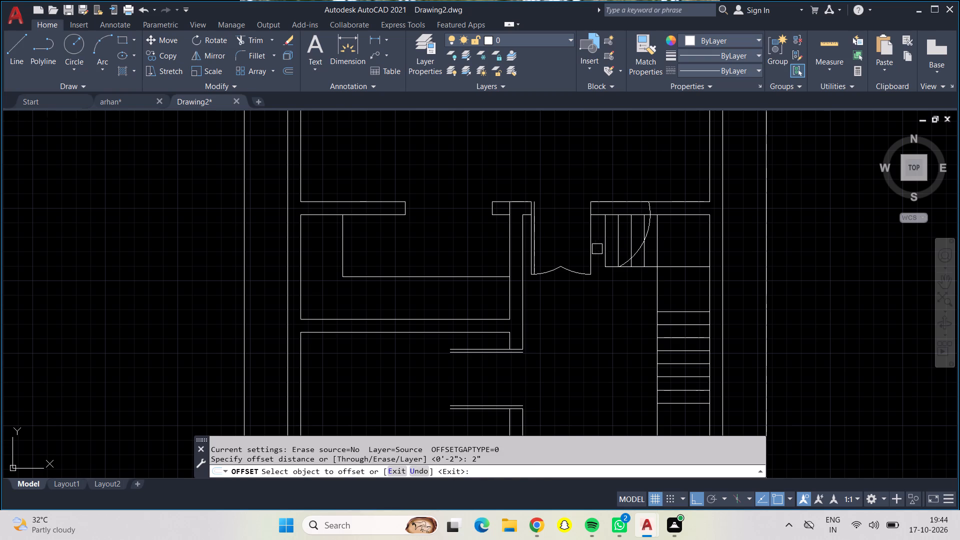
click(589, 246)
click(577, 242)
scroll(575, 217, up, 3)
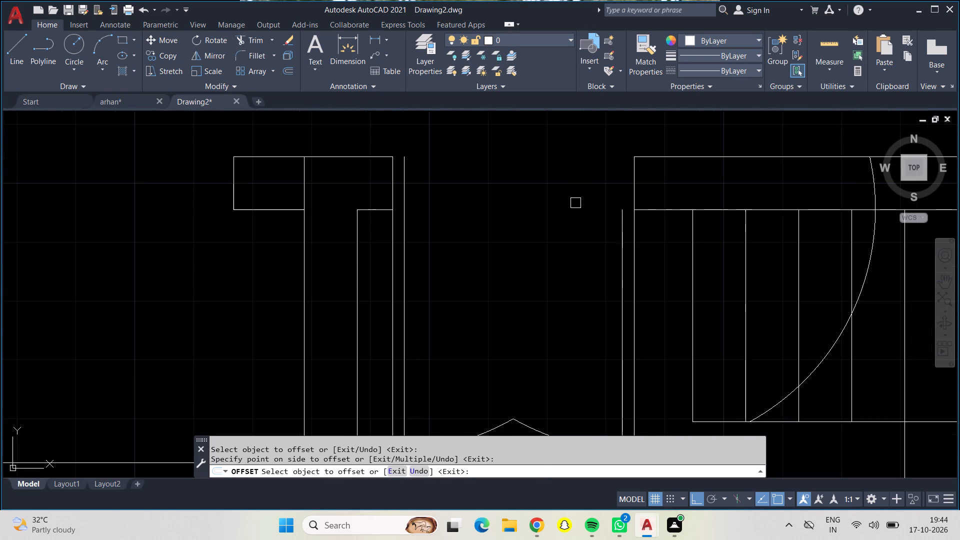
click(639, 188)
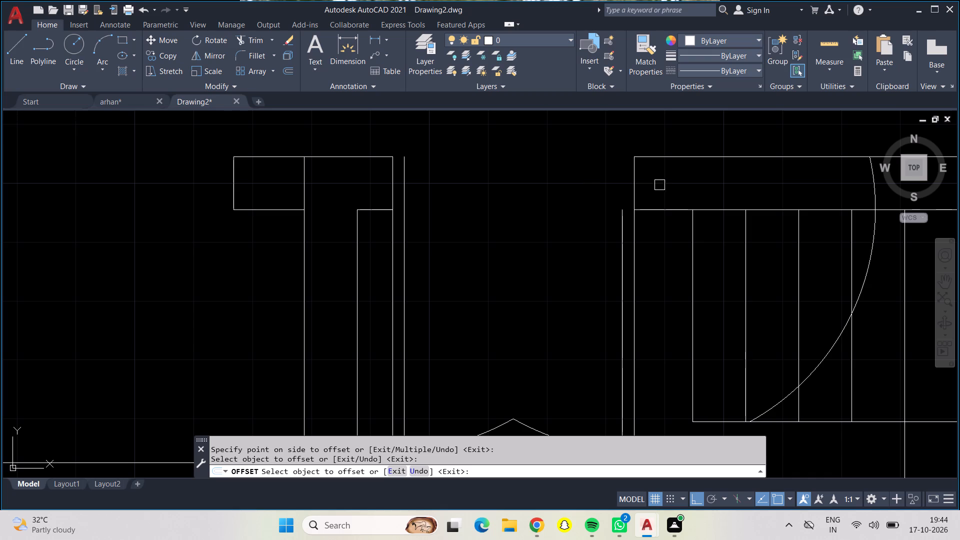
click(635, 180)
click(594, 168)
Offset both door-swing arcs of the opening beside the staircase 2" downward.
scroll(594, 168, down, 2)
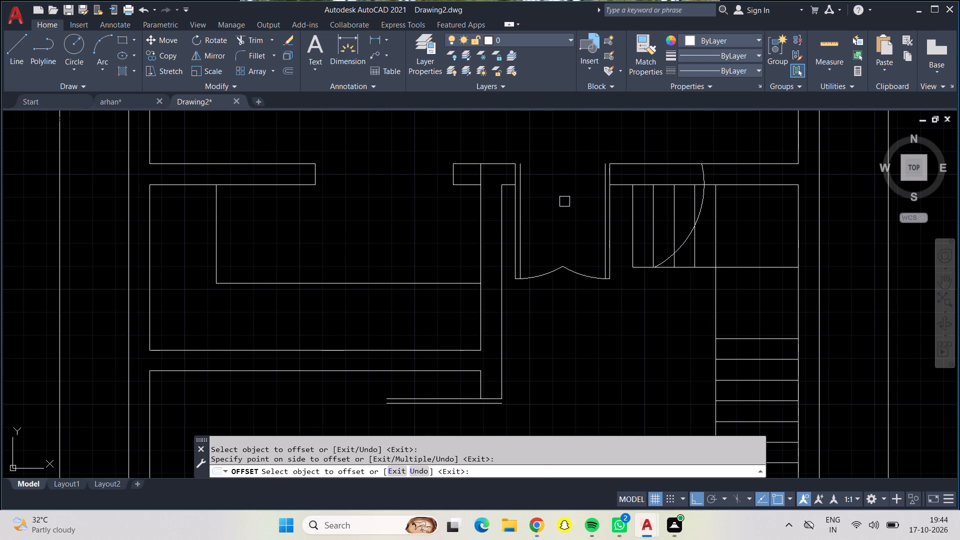
scroll(553, 280, up, 2)
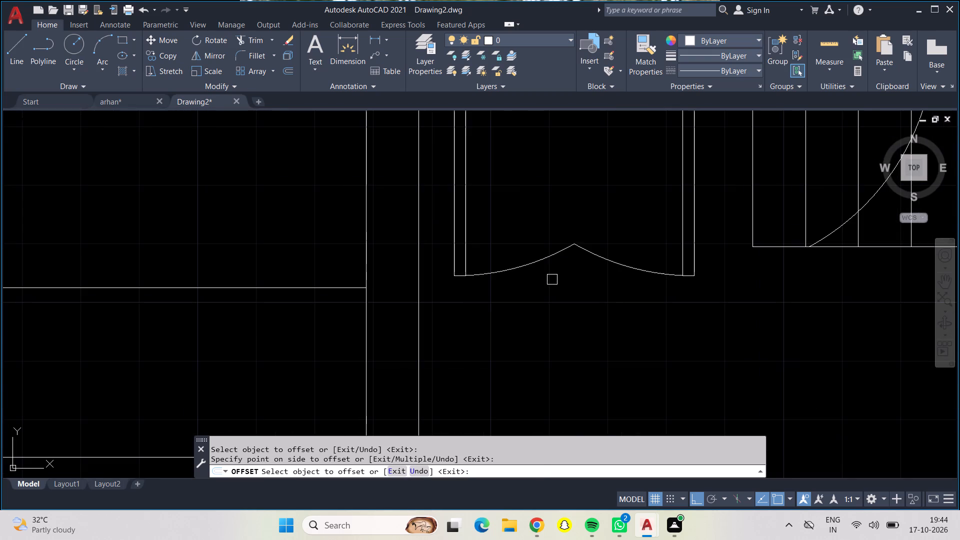
scroll(552, 279, up, 1)
click(532, 247)
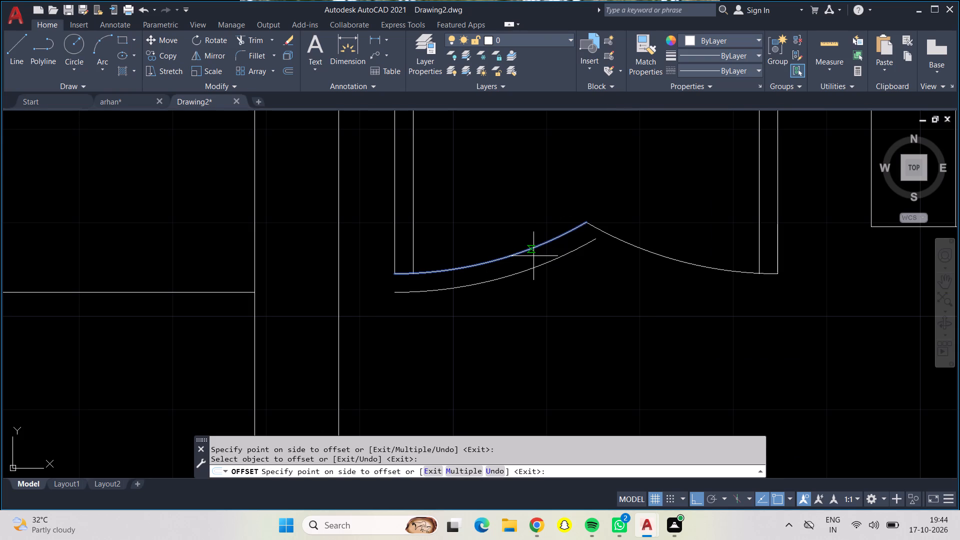
click(533, 256)
click(645, 252)
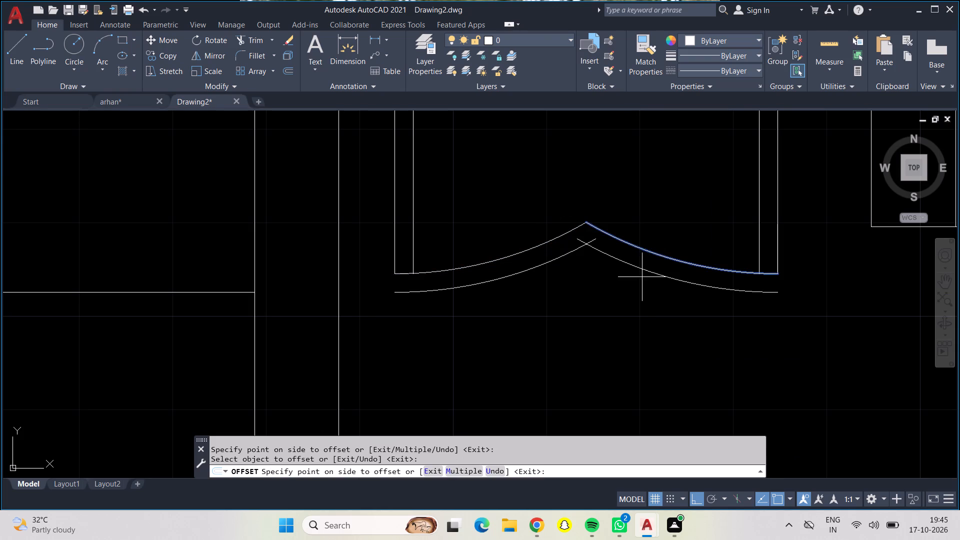
click(639, 280)
scroll(600, 273, down, 3)
scroll(588, 281, up, 2)
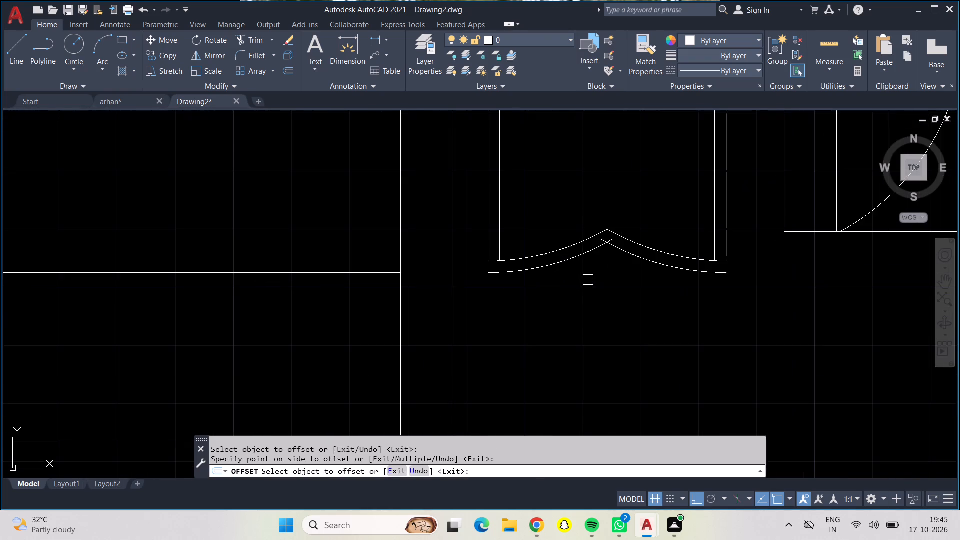
Draw two short lines joining the inner and outer swing arcs beneath the left door's two edges, beside the staircase.
scroll(534, 207, up, 2)
scroll(534, 207, down, 1)
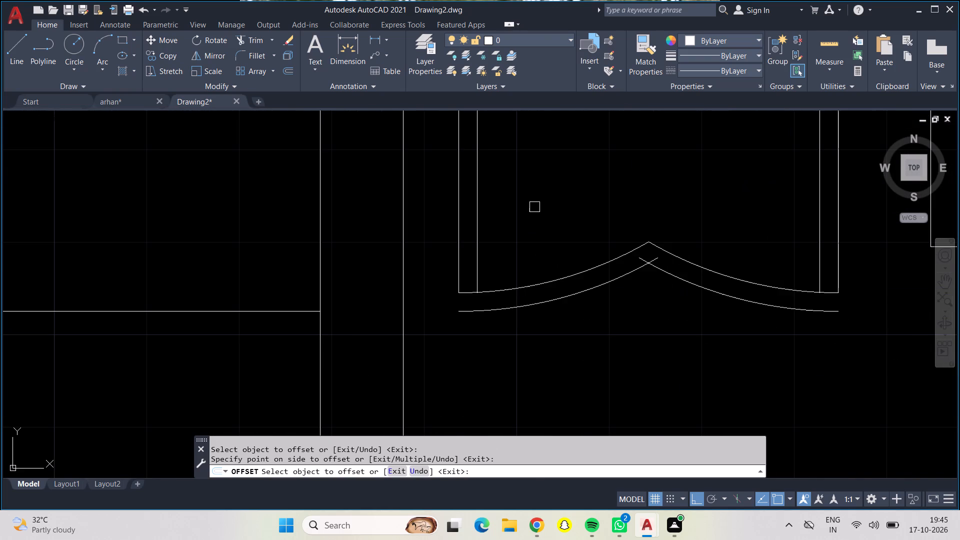
scroll(536, 223, down, 1)
scroll(556, 307, down, 2)
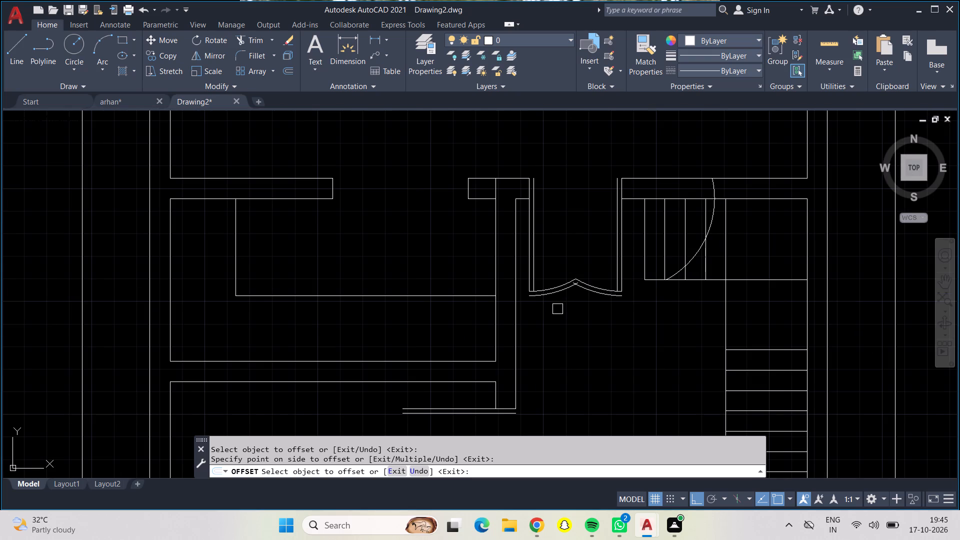
middle_drag(557, 309, 552, 285)
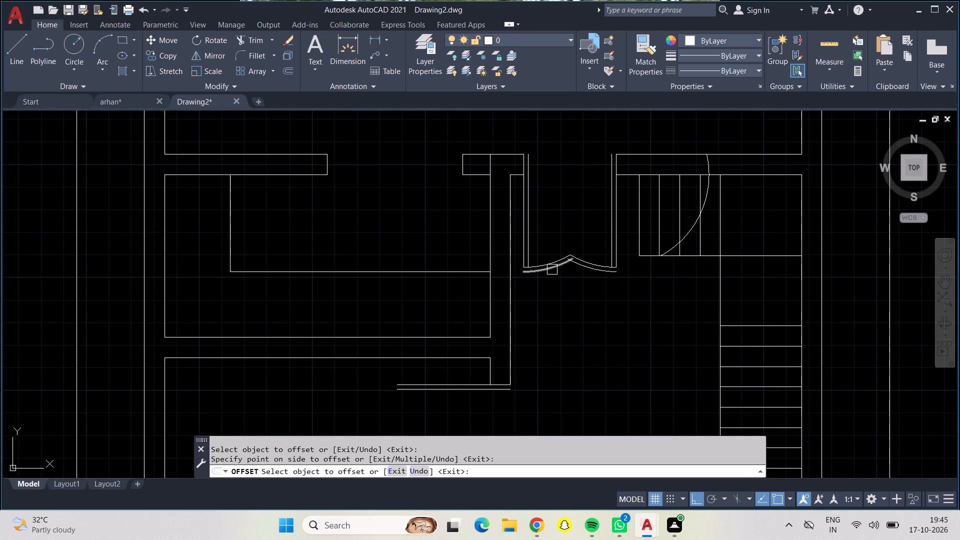
key(Escape)
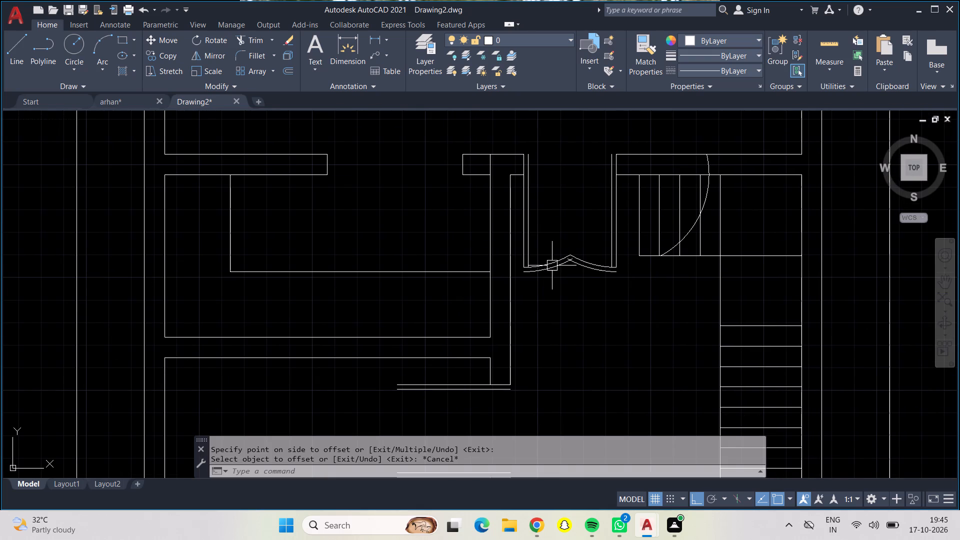
click(17, 38)
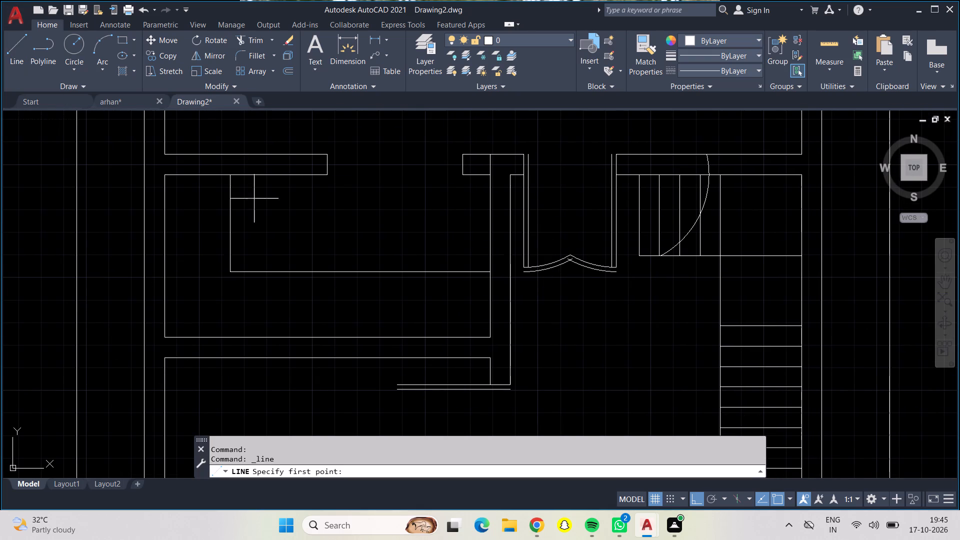
scroll(529, 271, up, 4)
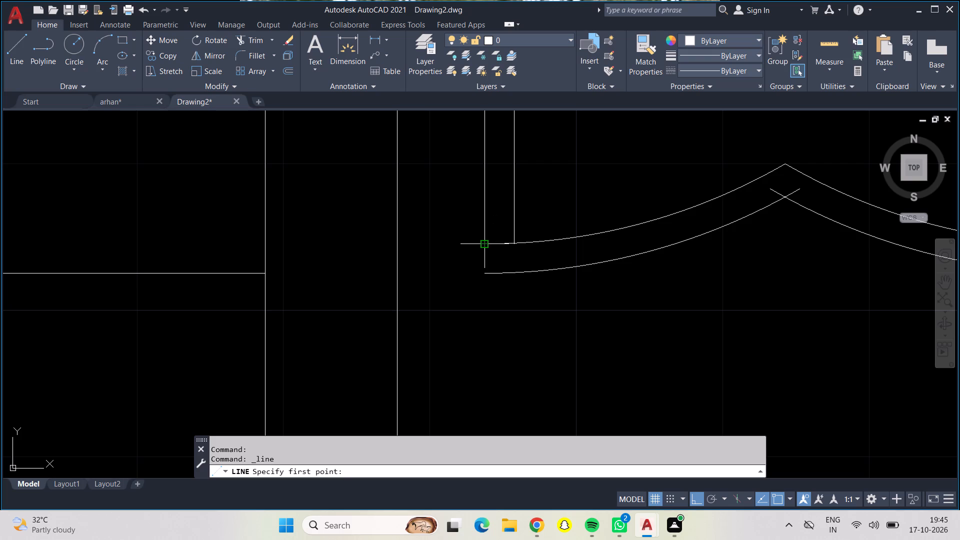
click(487, 243)
click(487, 271)
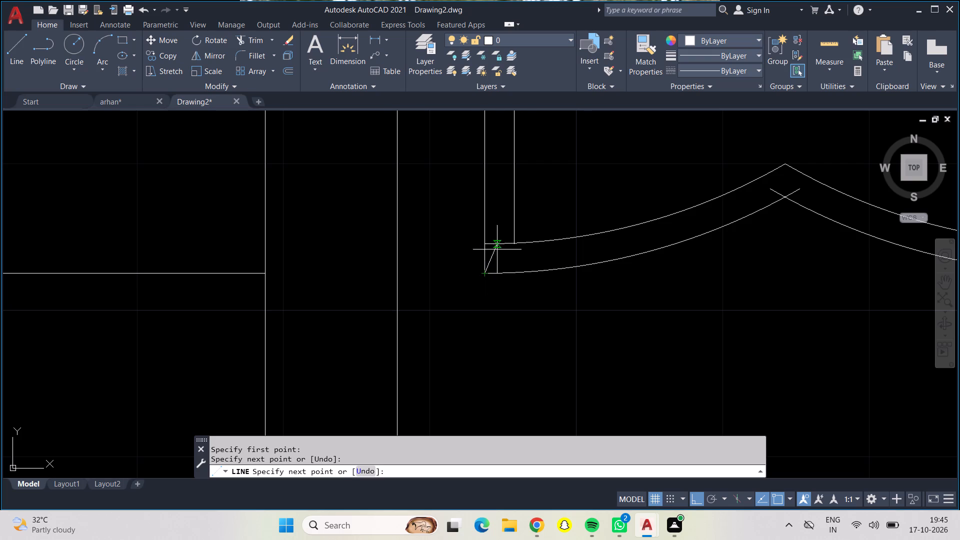
key(Return)
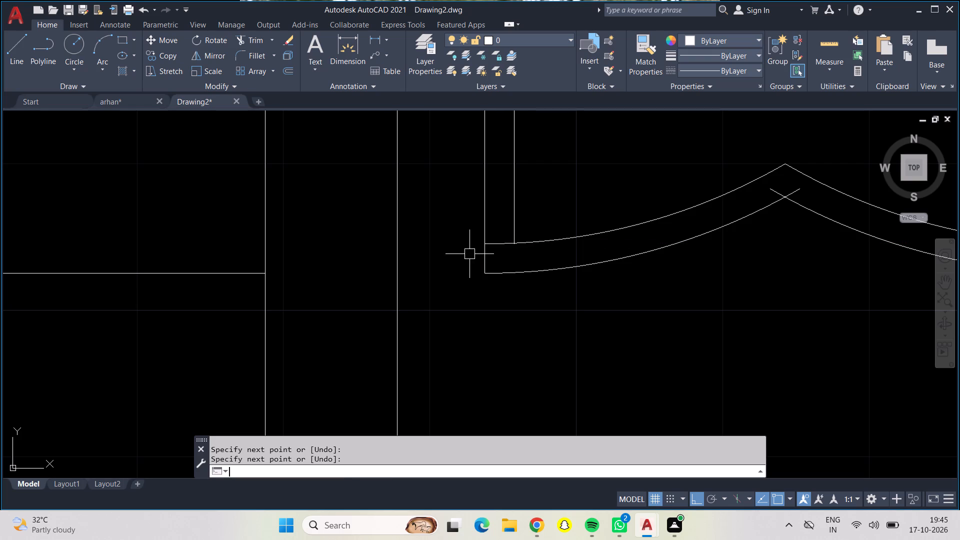
click(10, 52)
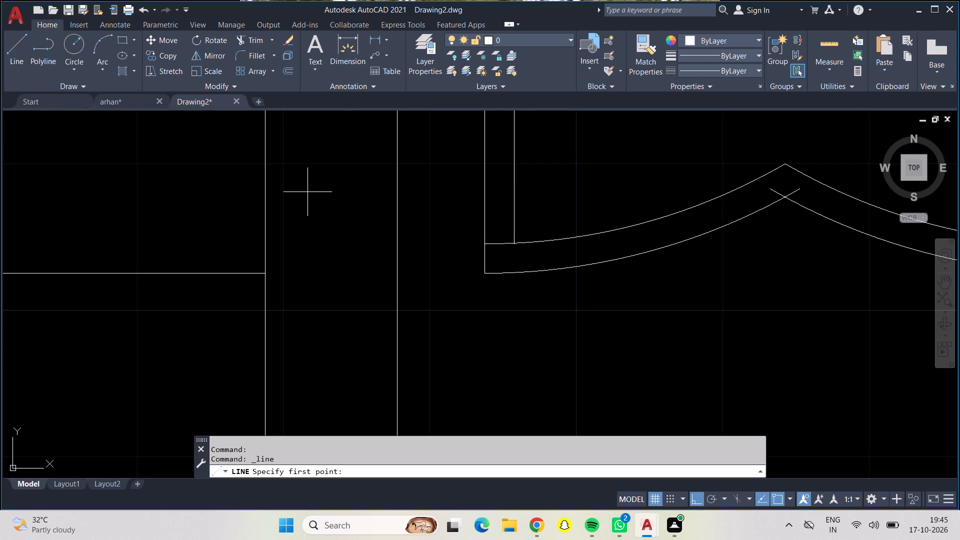
click(516, 240)
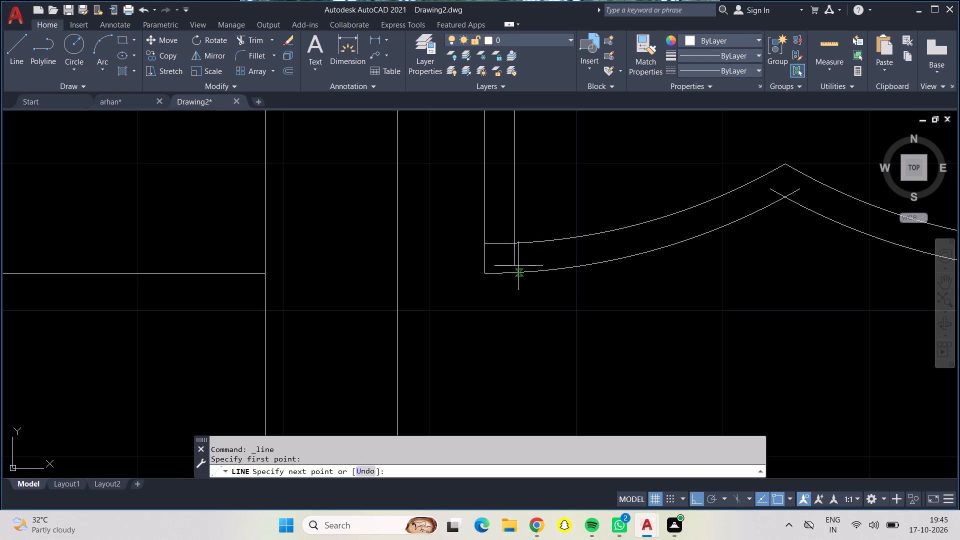
click(513, 272)
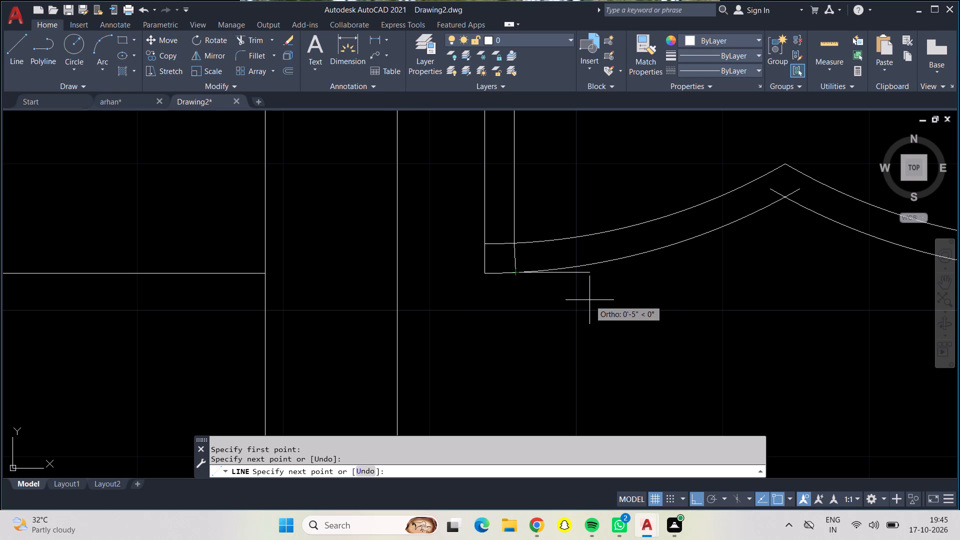
key(Return)
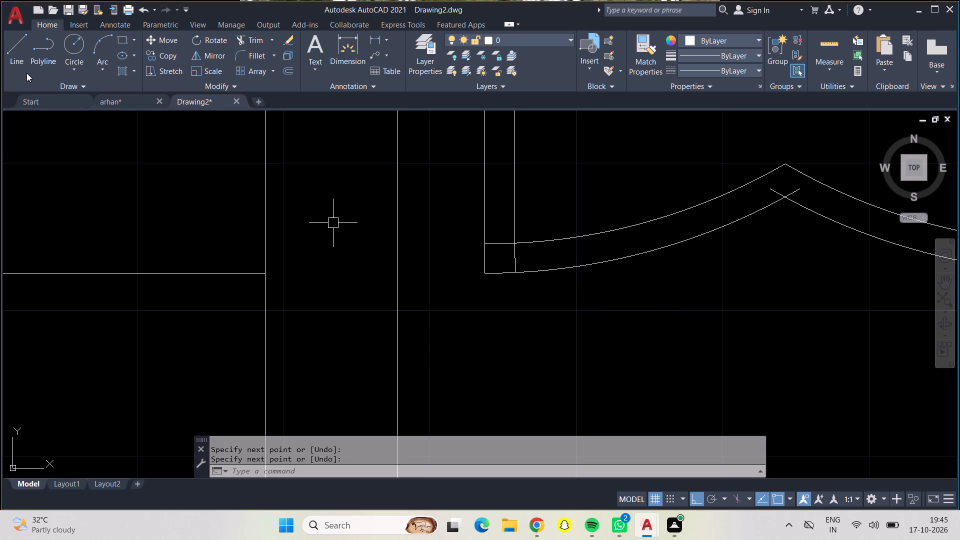
Draw two short lines joining the inner and outer swing arcs beneath the right door's two edges.
click(24, 52)
scroll(390, 197, down, 1)
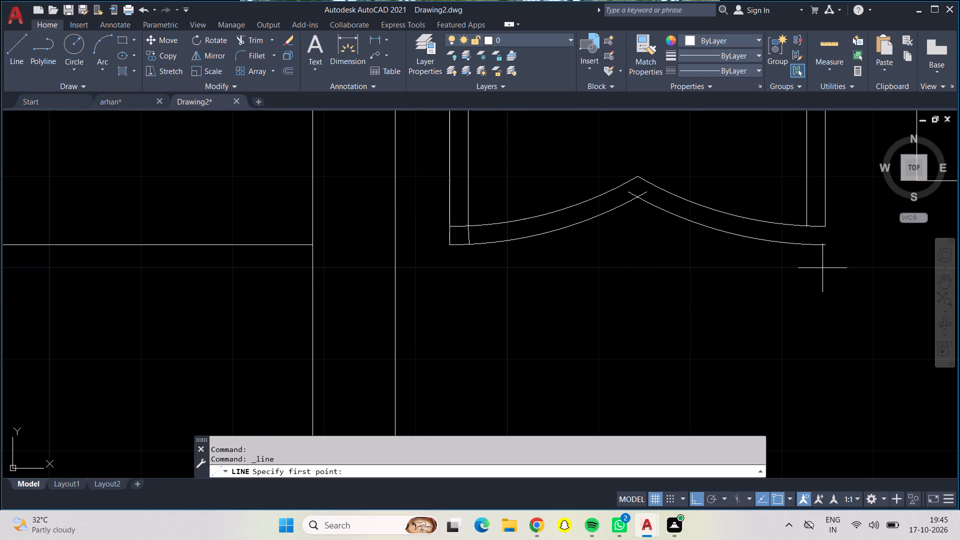
scroll(838, 219, up, 2)
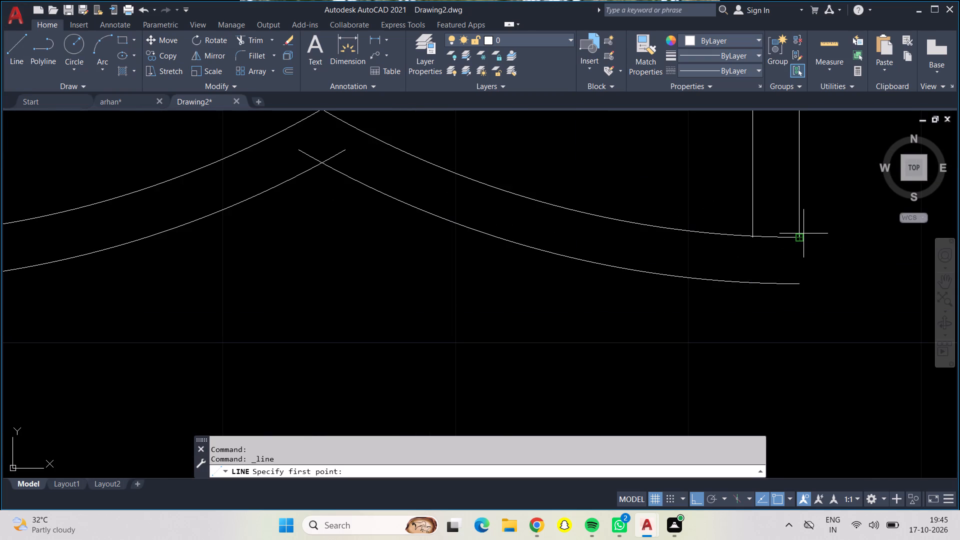
click(802, 234)
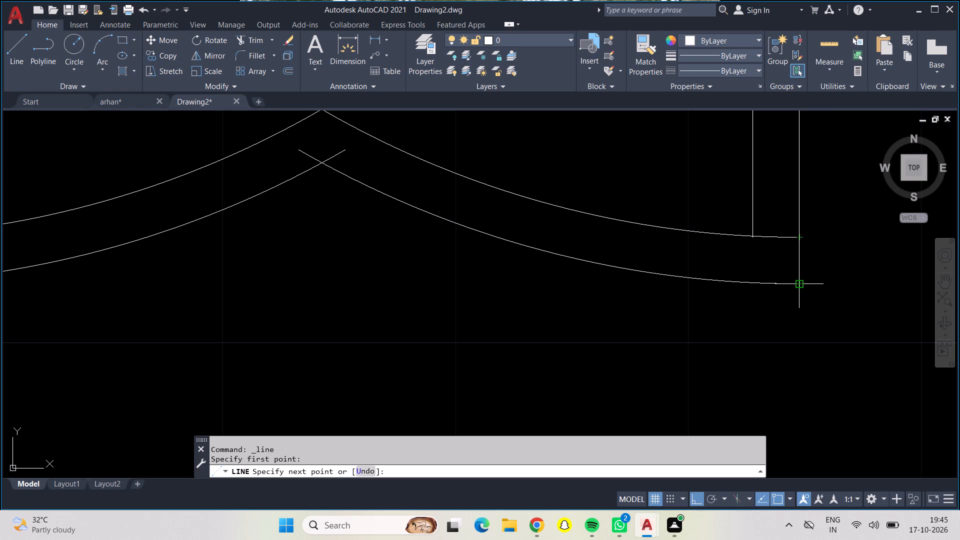
click(799, 283)
key(Return)
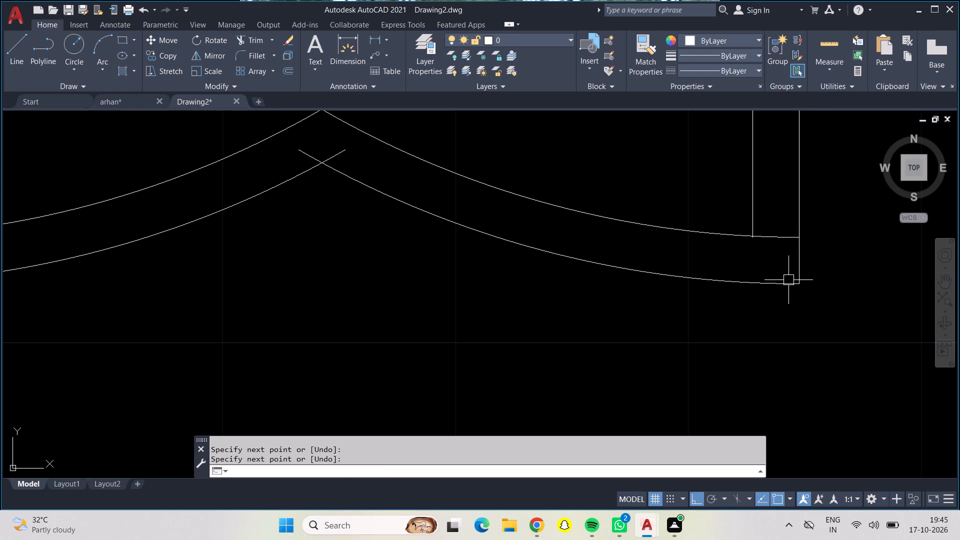
key(l)
key(Return)
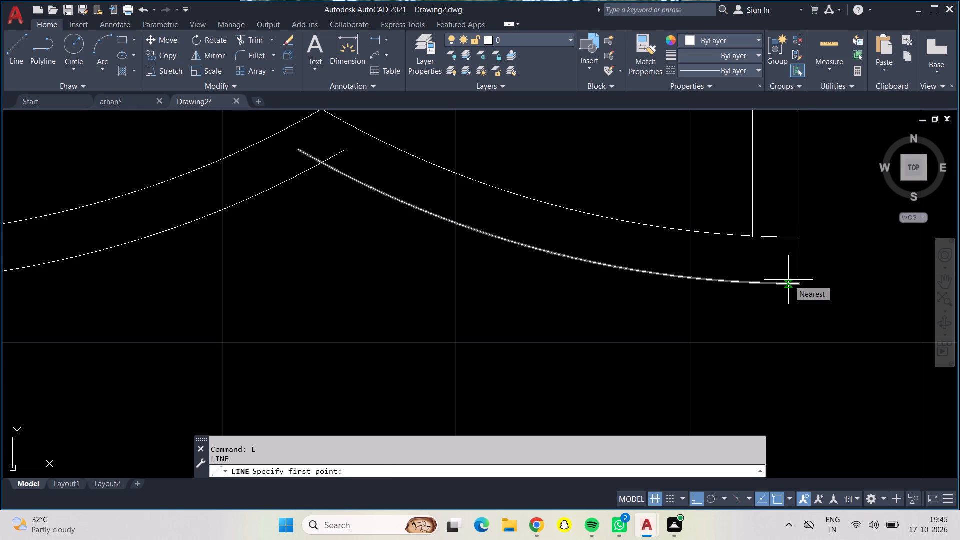
click(755, 232)
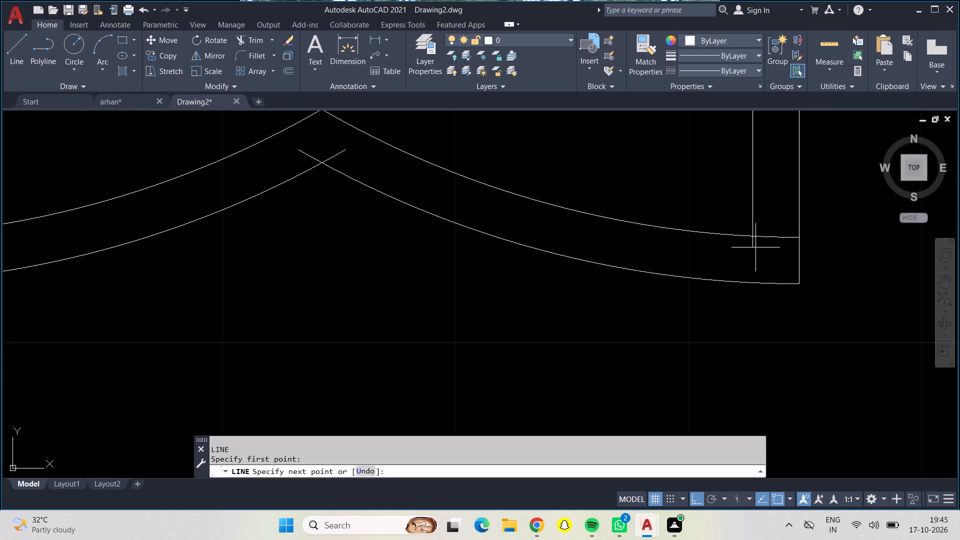
click(752, 281)
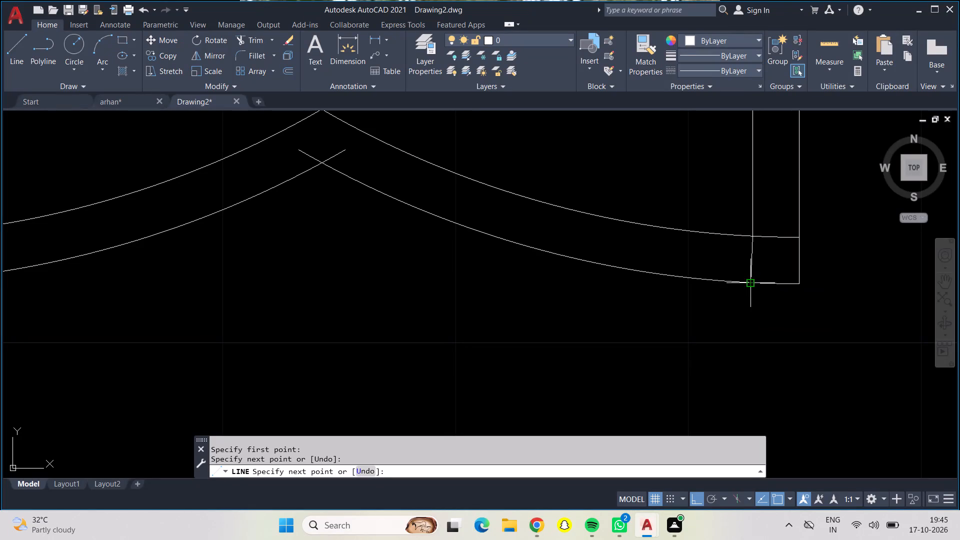
key(Return)
Trim the two lower swing arcs' overlapping ends above their crossing so they meet at a point mid-opening.
scroll(627, 275, down, 1)
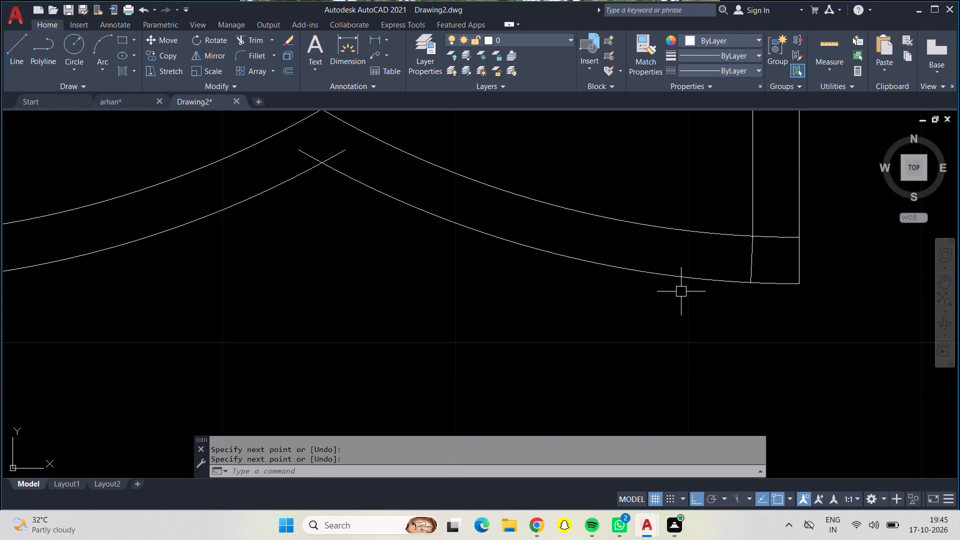
scroll(616, 273, down, 1)
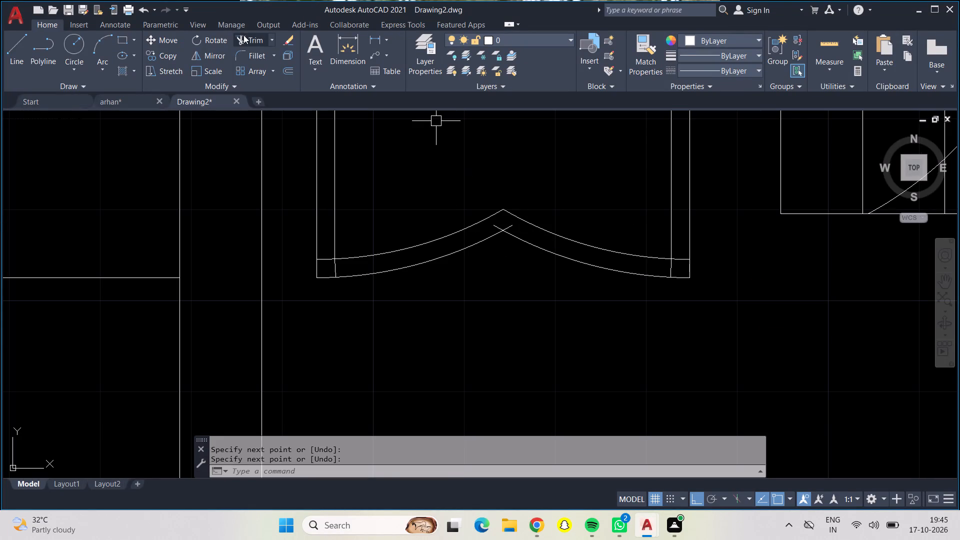
click(245, 35)
scroll(492, 223, up, 3)
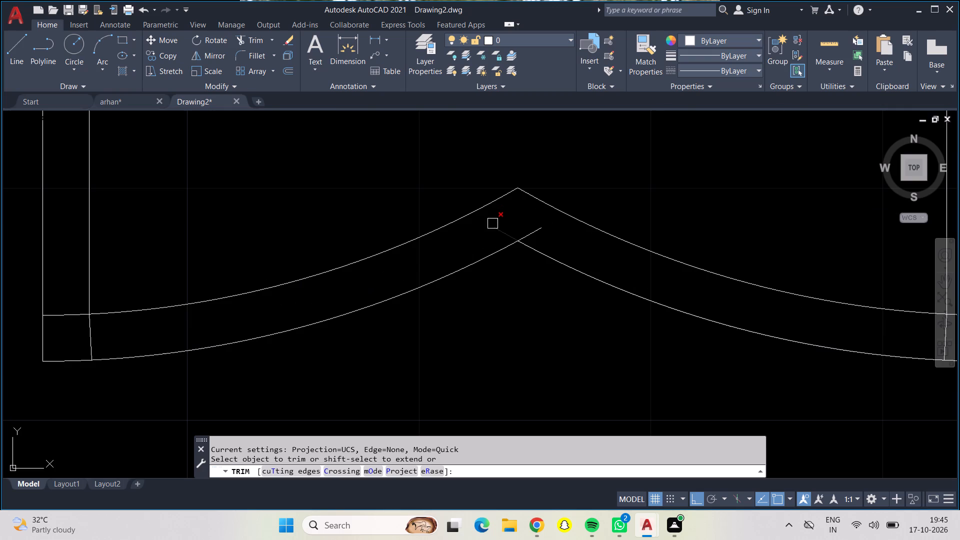
click(498, 226)
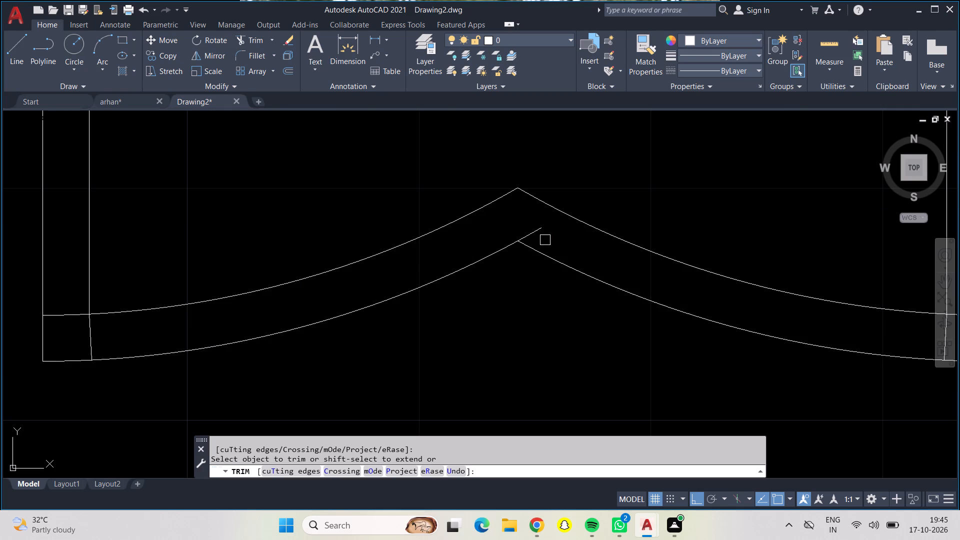
click(538, 232)
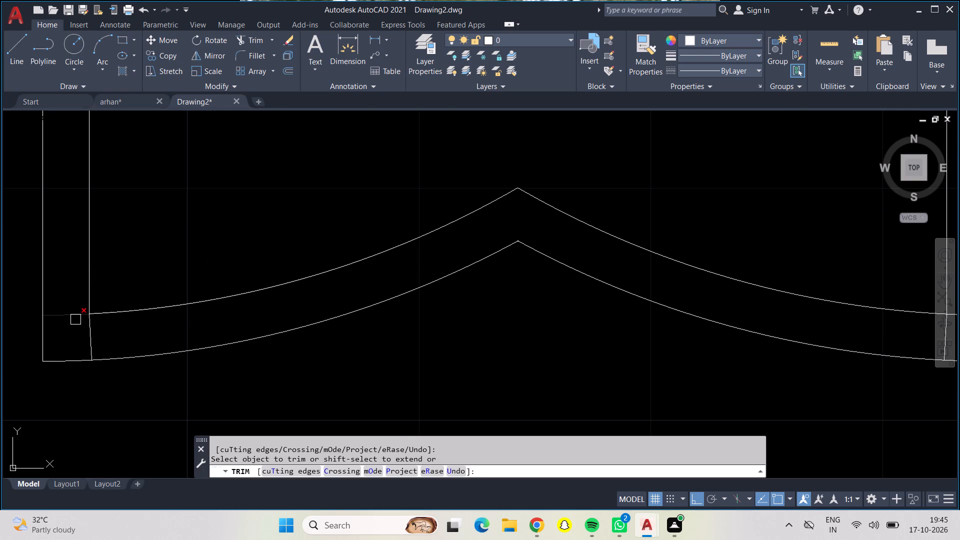
Trim the upper swing arc pieces inside the left and right door thicknesses of the opening beside the staircase.
click(75, 319)
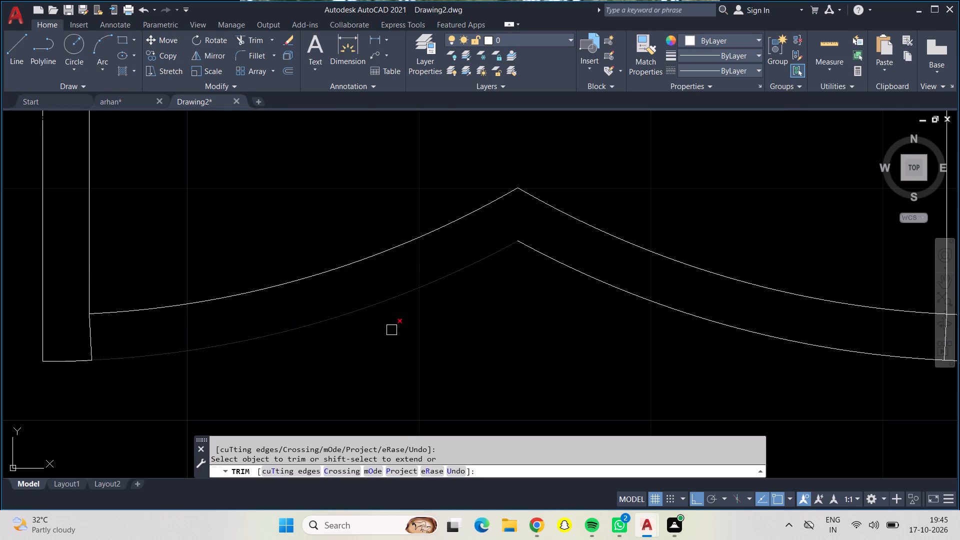
scroll(756, 365, down, 1)
middle_drag(756, 365, 526, 316)
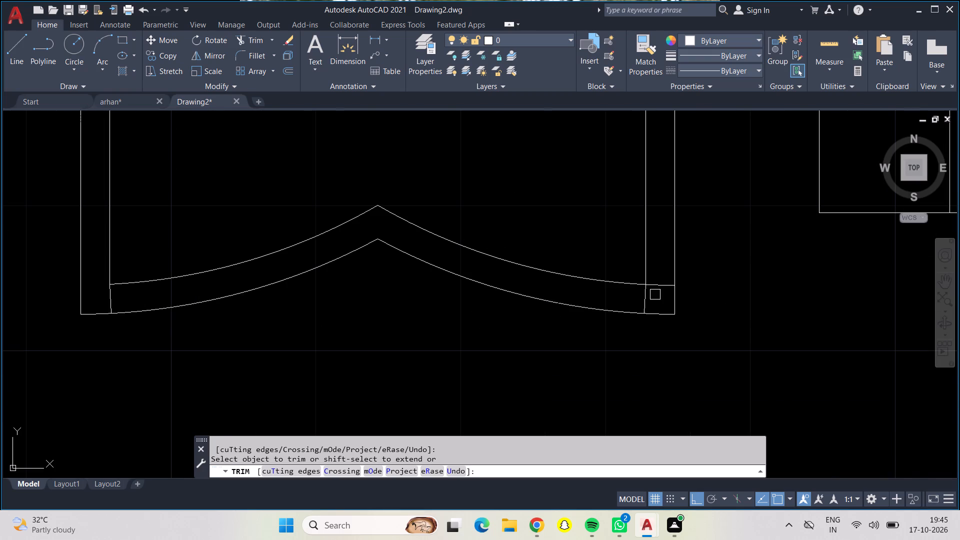
click(660, 285)
scroll(424, 358, down, 3)
scroll(431, 284, down, 1)
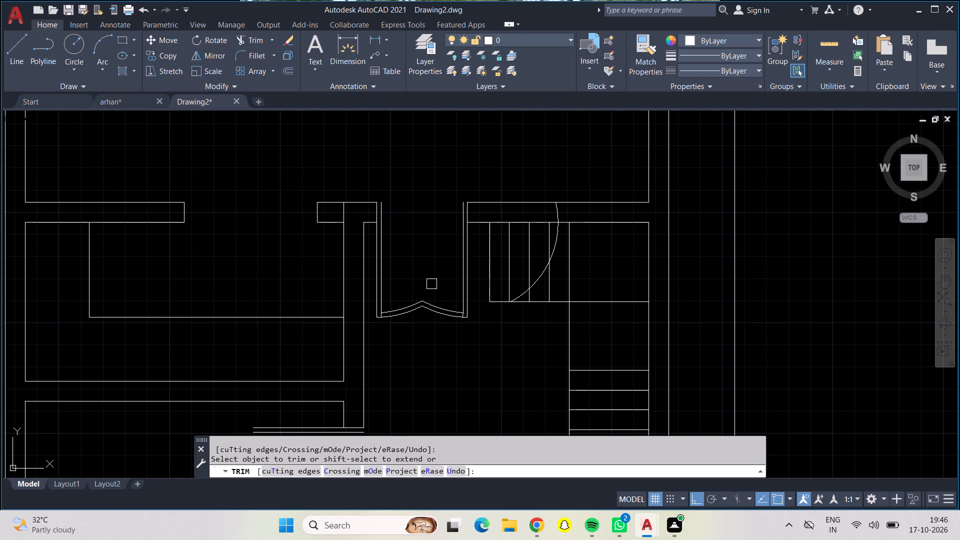
middle_drag(428, 238, 467, 153)
middle_drag(445, 337, 470, 229)
key(grave)
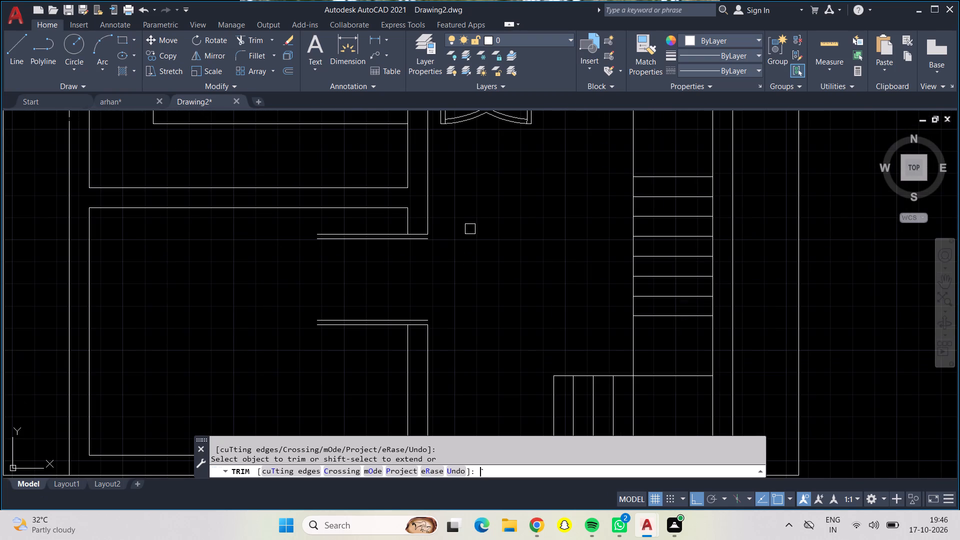
key(Escape)
key(Escape)
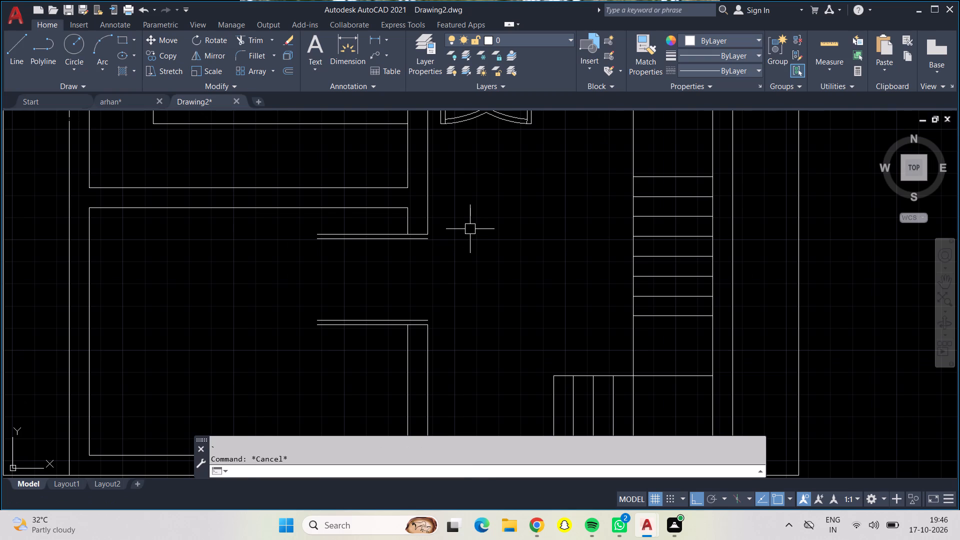
Draw a circle centred on the lower opening's bottom inner wall corner, with its radius reaching the opposite top wall corner.
click(72, 49)
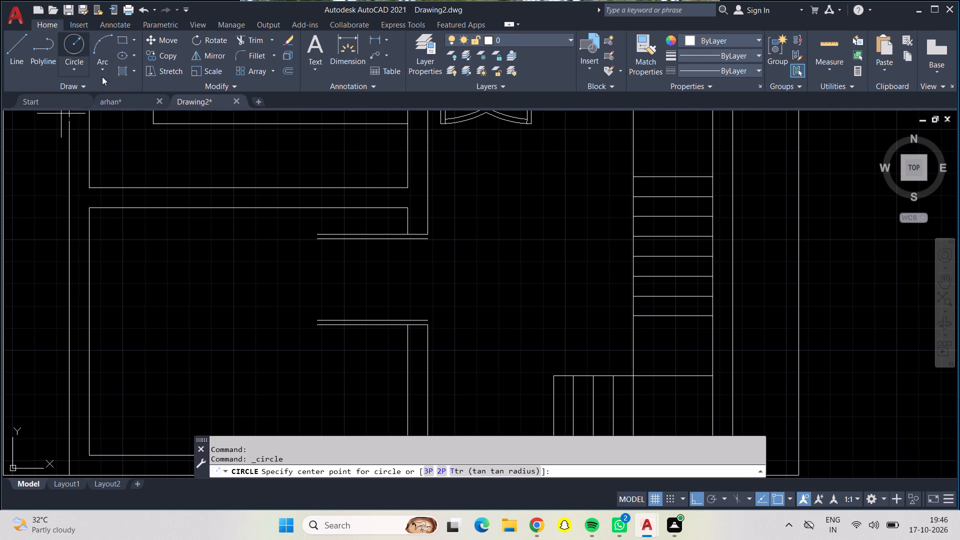
middle_drag(418, 265, 414, 265)
scroll(414, 265, up, 3)
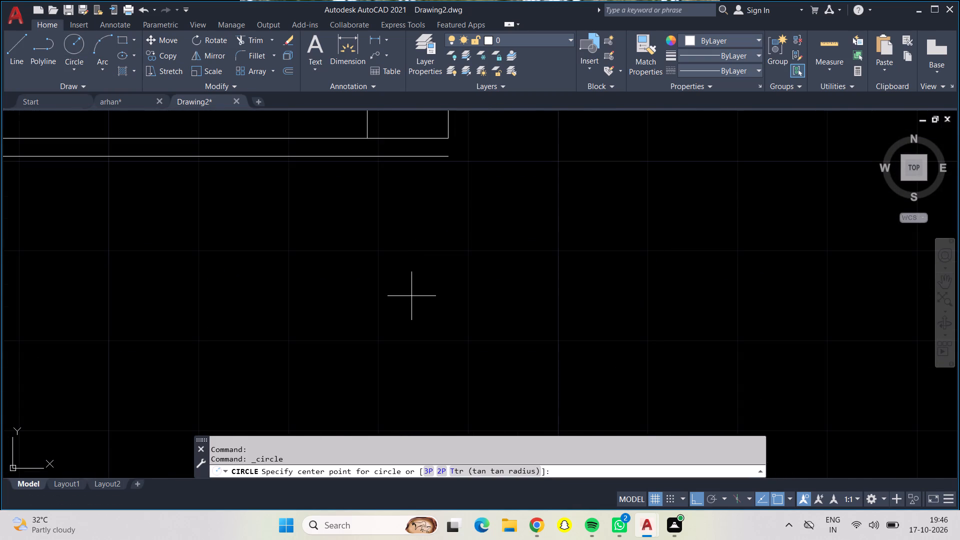
scroll(411, 297, down, 1)
middle_drag(411, 297, 417, 224)
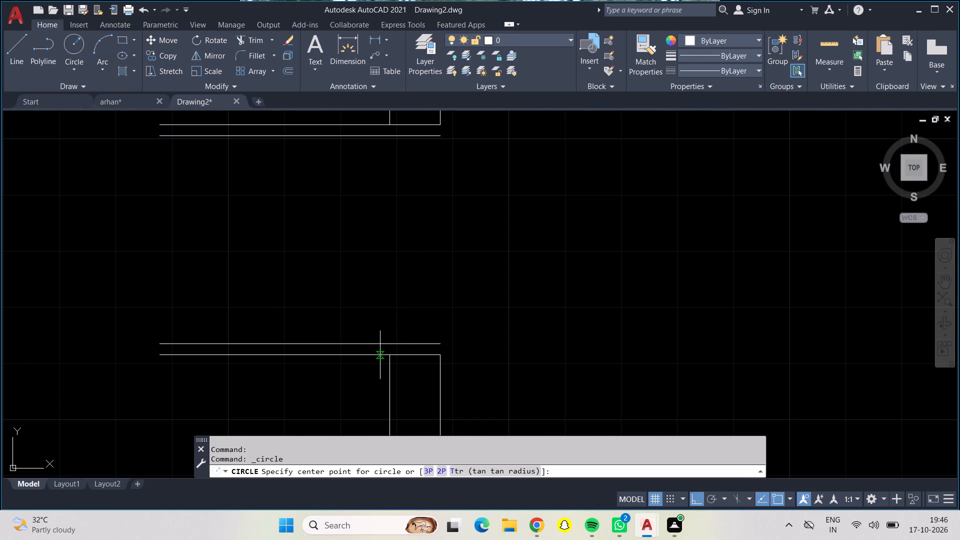
drag(388, 355, 388, 350)
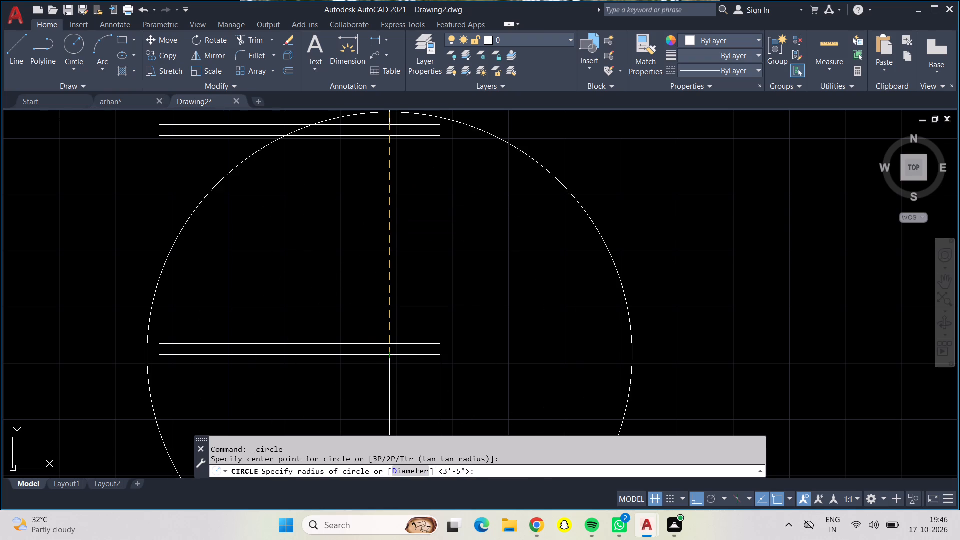
click(393, 125)
middle_drag(366, 177, 366, 181)
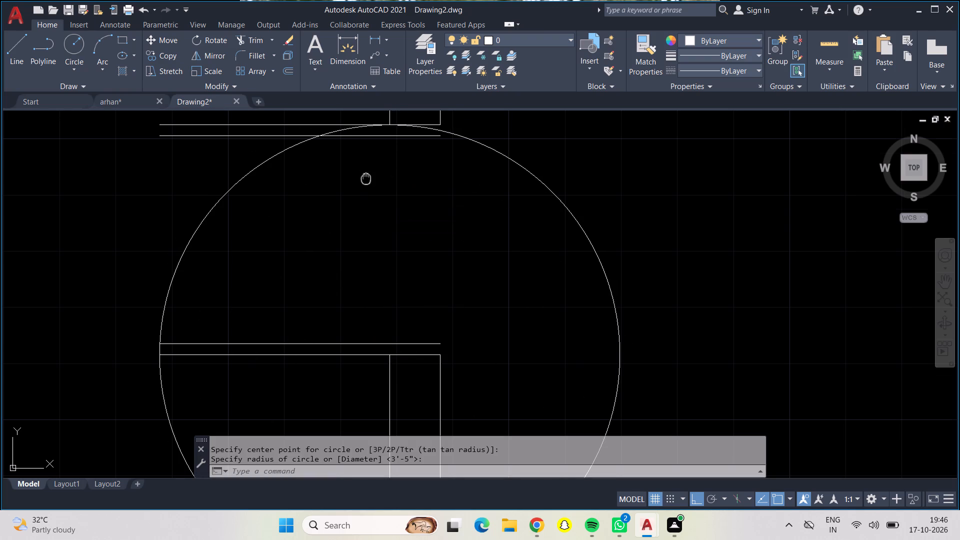
Draw a circle centred on the lower opening's top inner wall corner, with its radius reaching the opposite bottom wall corner.
middle_drag(366, 181, 369, 272)
click(74, 47)
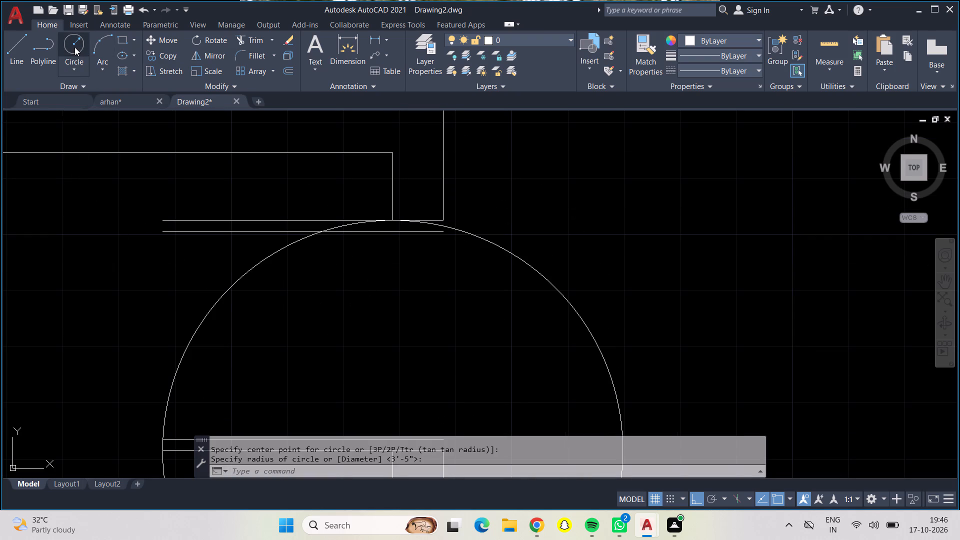
click(392, 218)
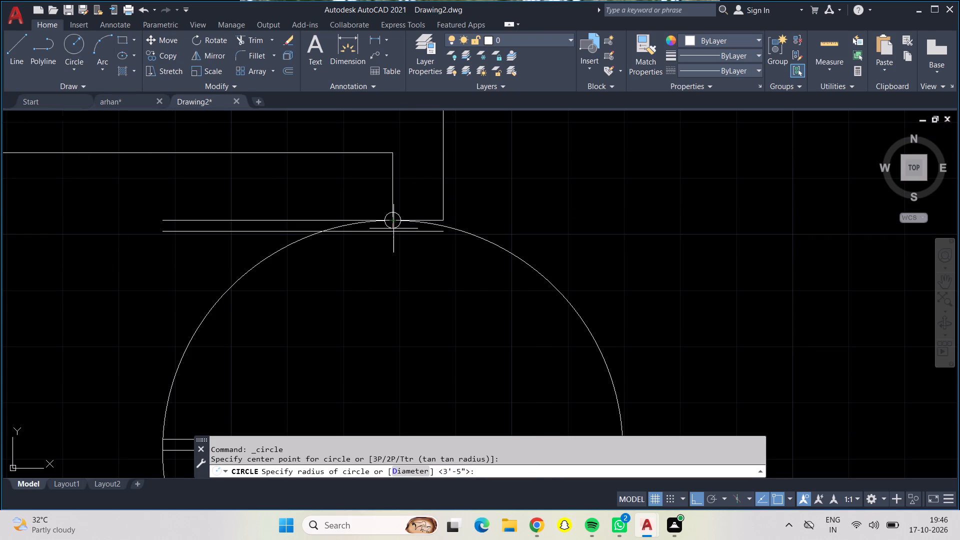
middle_drag(397, 416, 431, 285)
click(427, 317)
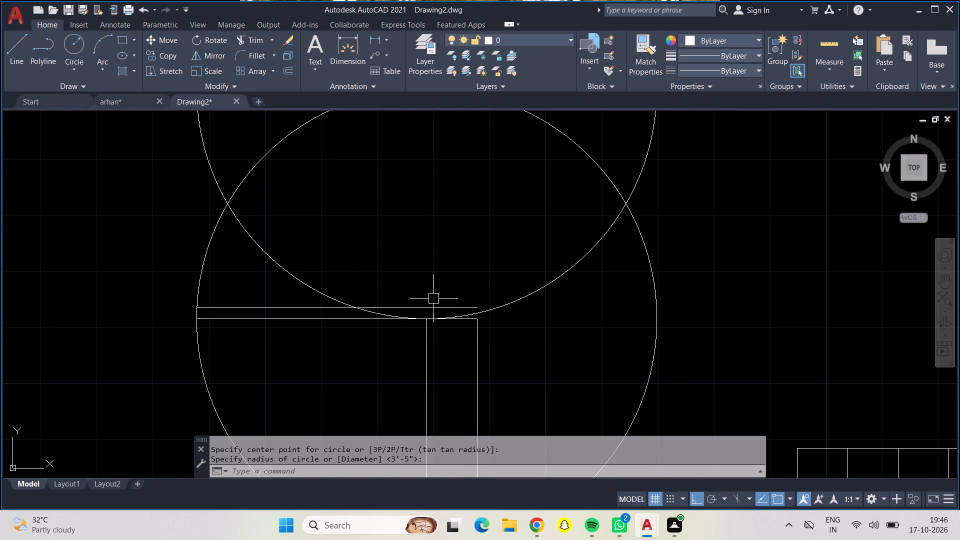
Trim the upper circle's arcs above the upper door, across the adjoining walls and along its outer side.
scroll(440, 266, down, 1)
middle_drag(440, 266, 424, 361)
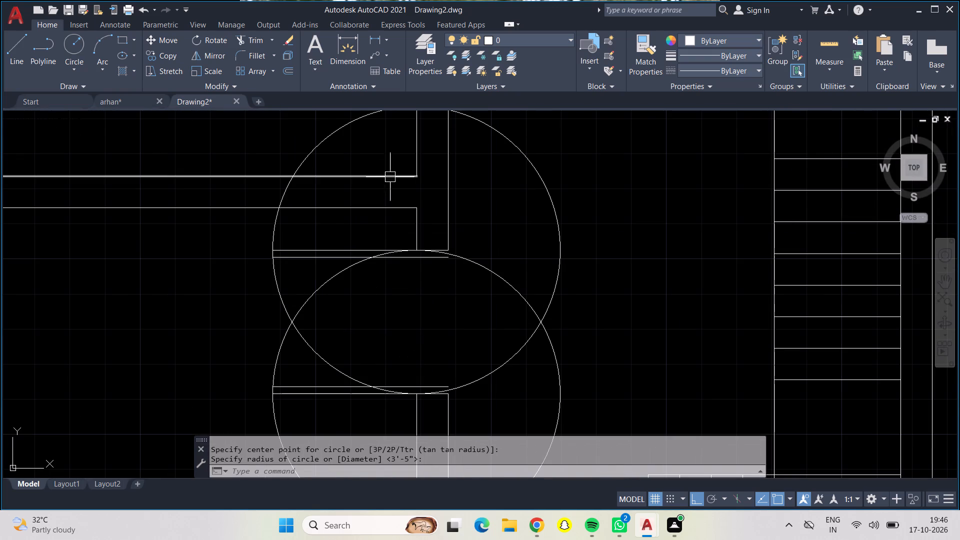
click(243, 35)
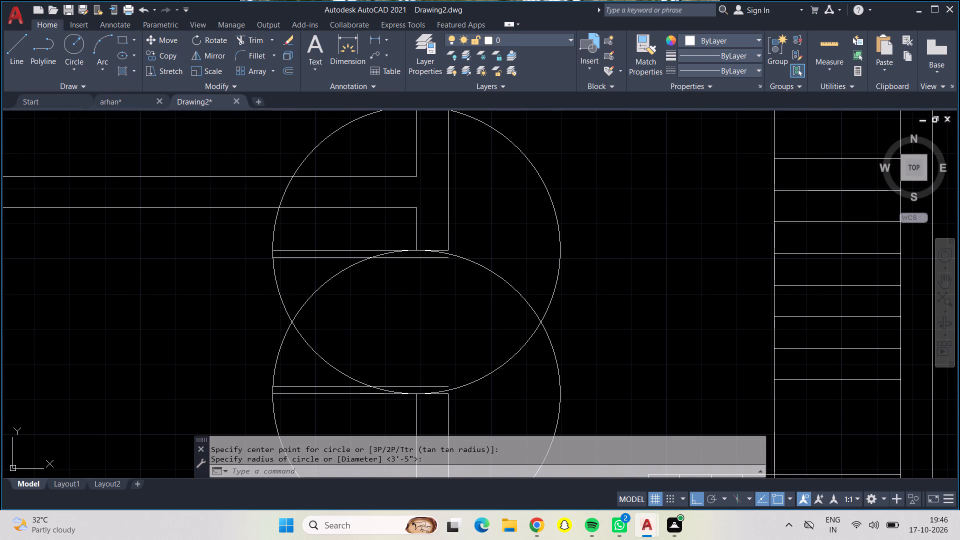
click(333, 132)
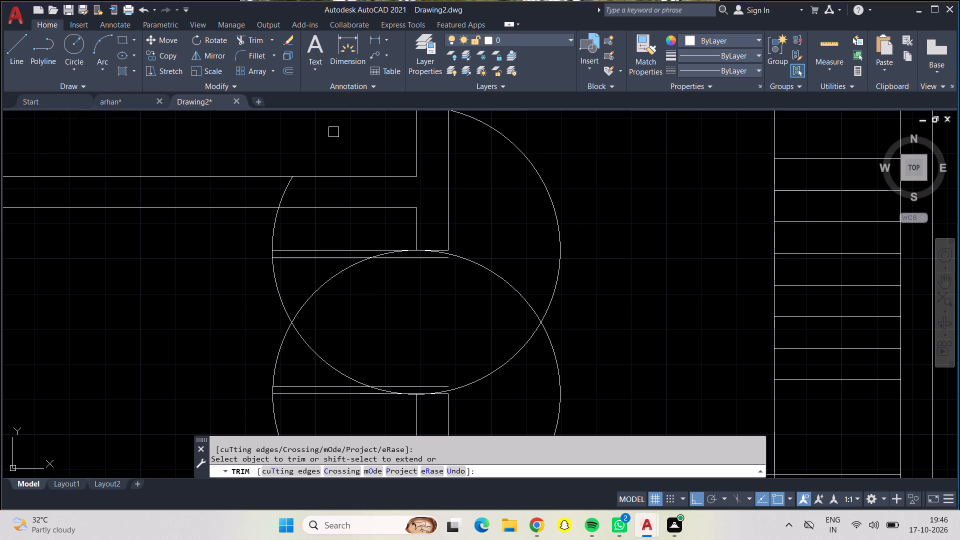
click(507, 140)
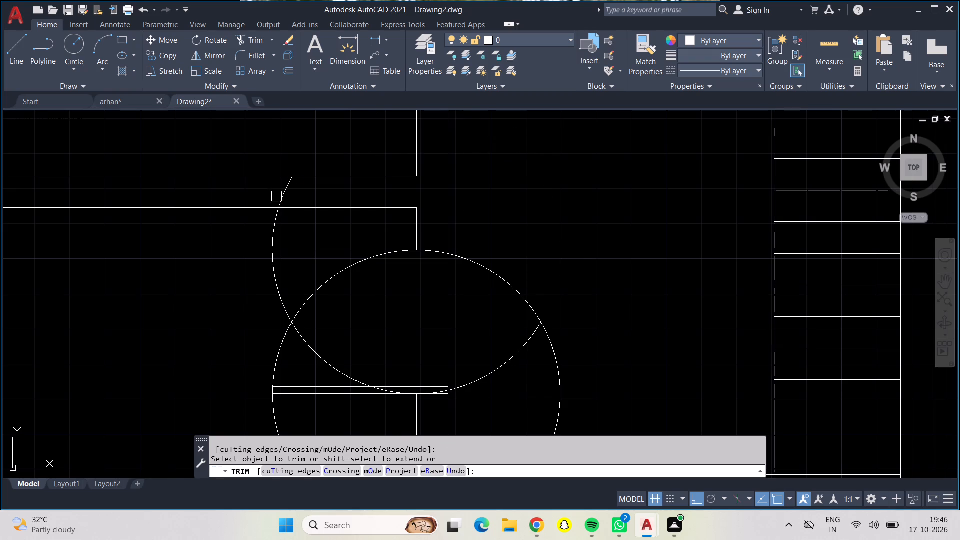
click(289, 190)
click(273, 219)
Trim both circles' remaining arcs on the staircase side of the opening and the lower circle's arcs below the lower door.
middle_drag(370, 321, 359, 278)
click(504, 241)
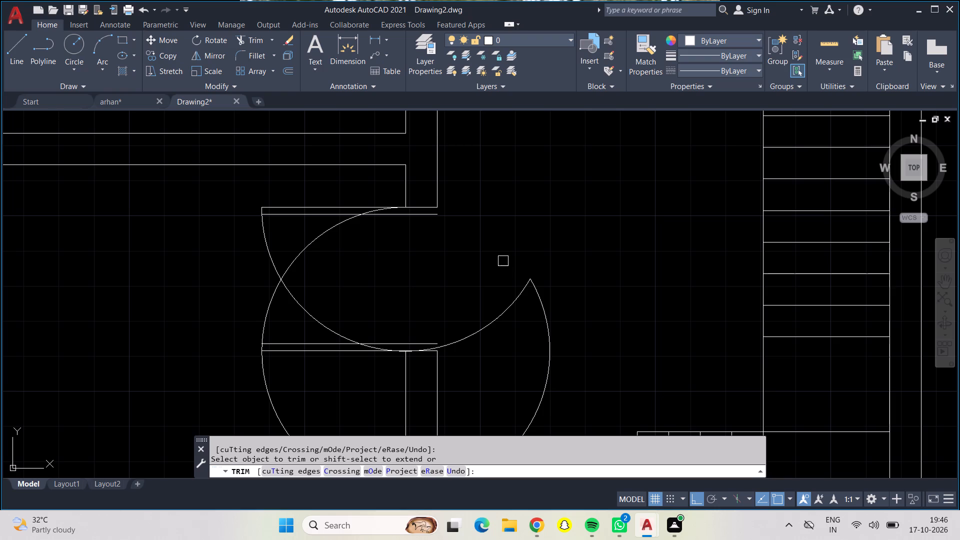
click(509, 297)
middle_drag(516, 343, 506, 262)
scroll(506, 262, up, 1)
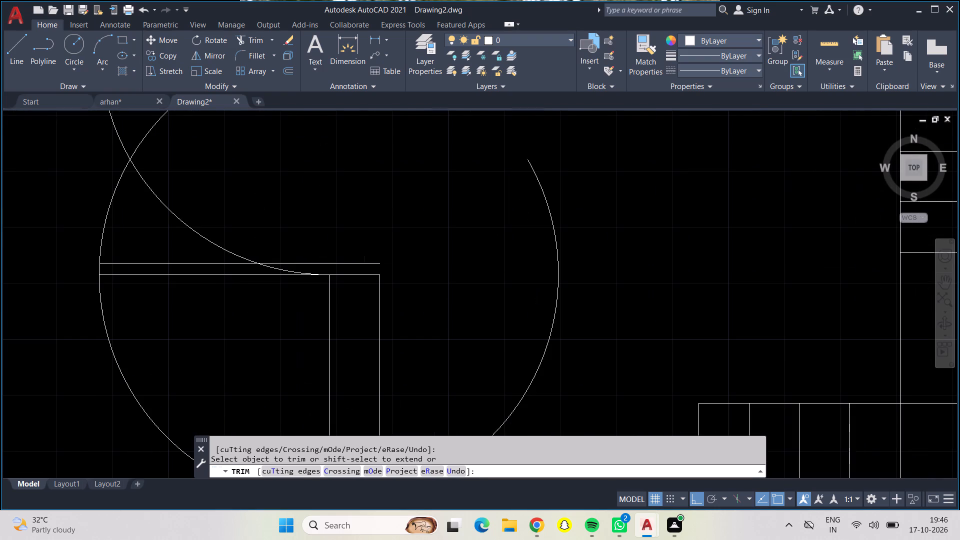
click(562, 296)
scroll(537, 297, down, 1)
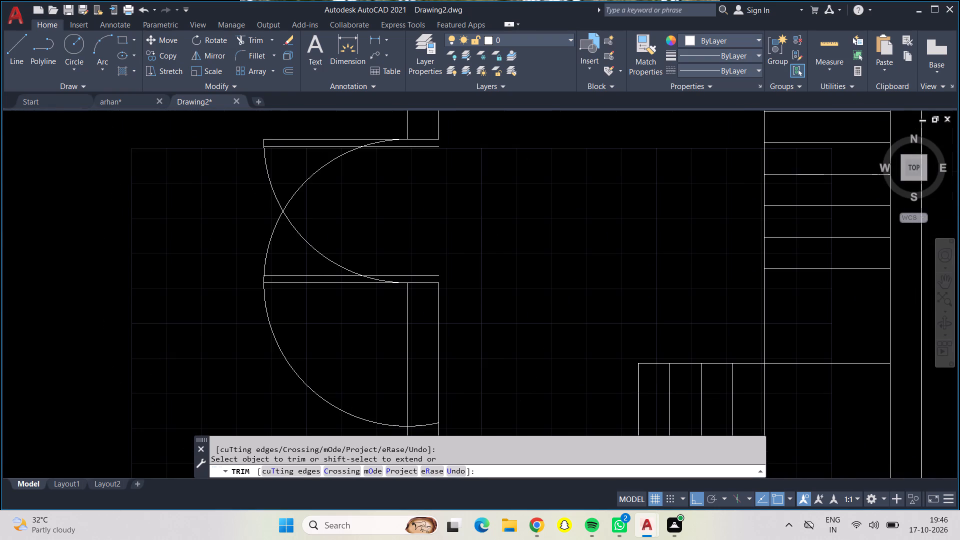
middle_drag(528, 296, 524, 233)
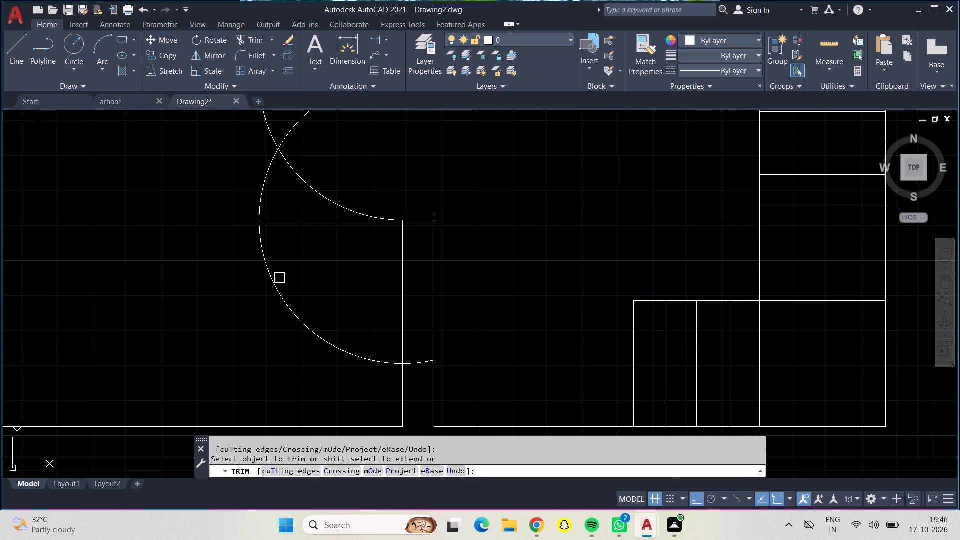
click(279, 284)
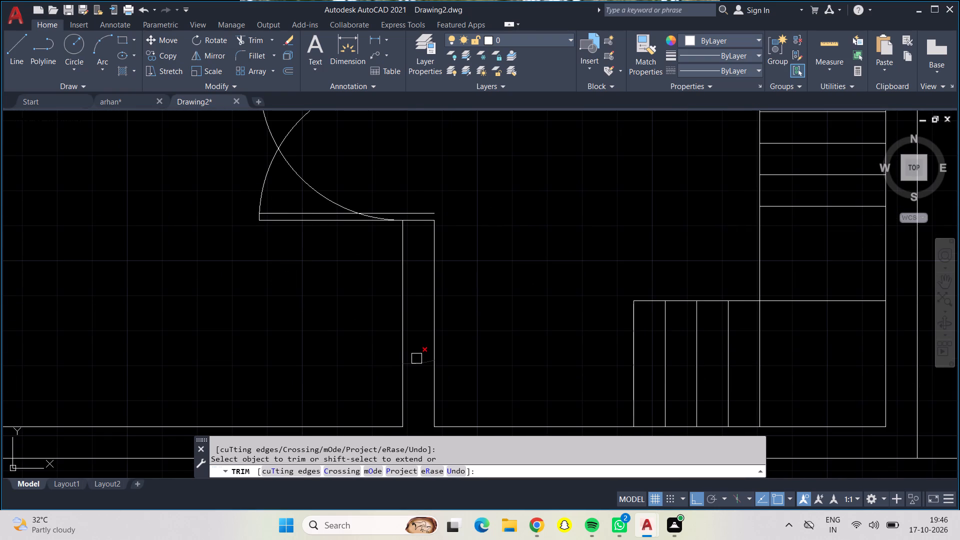
click(416, 361)
Trim both swing arcs past their crossing, including the piece inside the lower door's thickness, so they meet at a point mid-opening.
middle_drag(345, 272, 368, 339)
scroll(389, 288, up, 2)
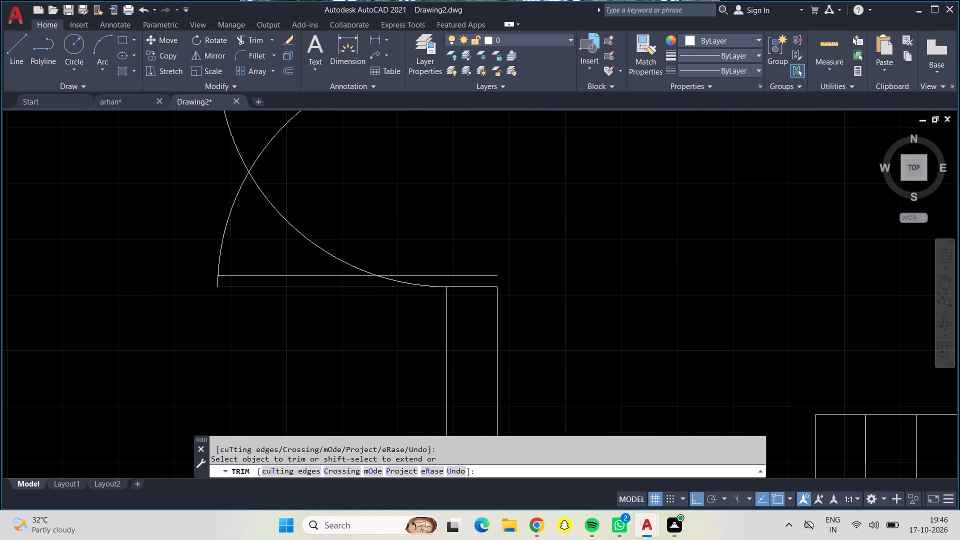
drag(269, 197, 267, 220)
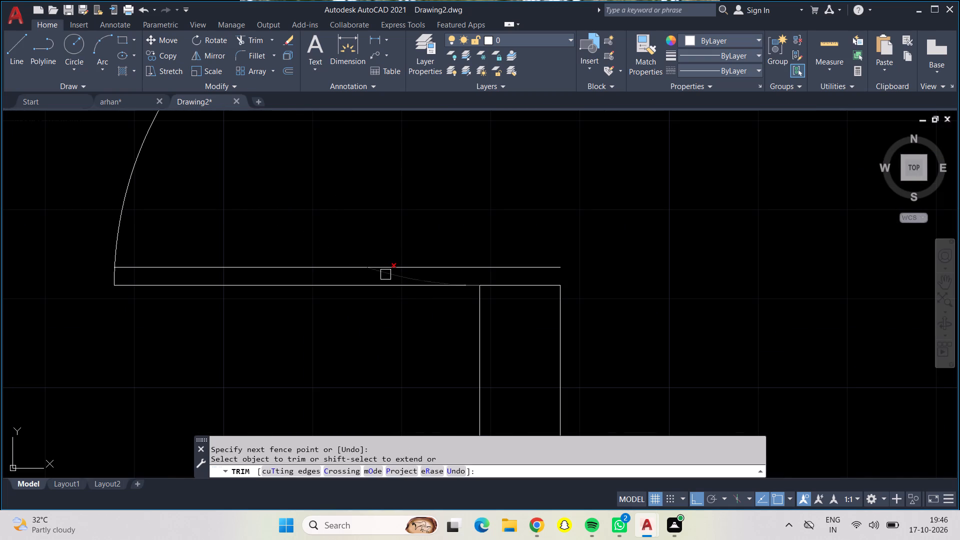
click(386, 274)
middle_drag(388, 204, 375, 374)
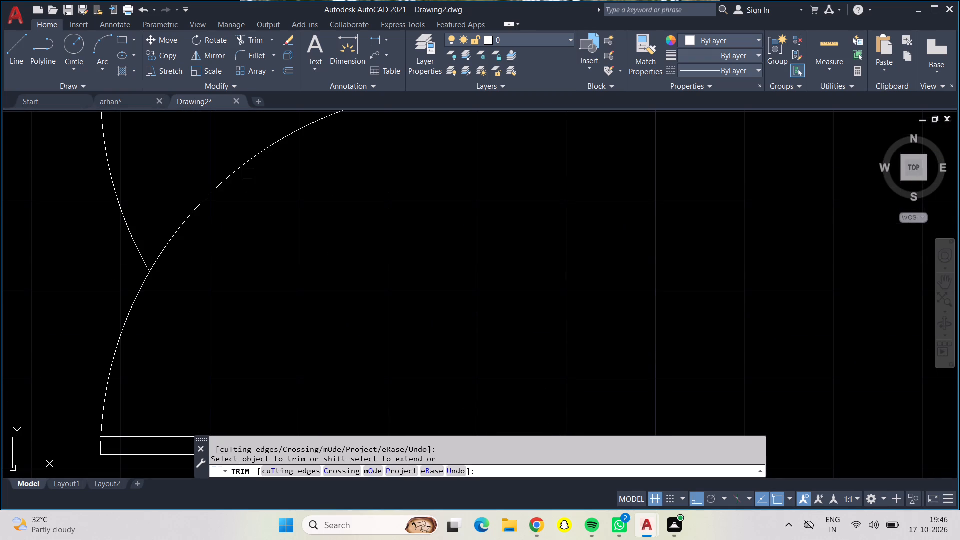
click(248, 168)
scroll(256, 162, down, 1)
middle_drag(293, 168, 278, 252)
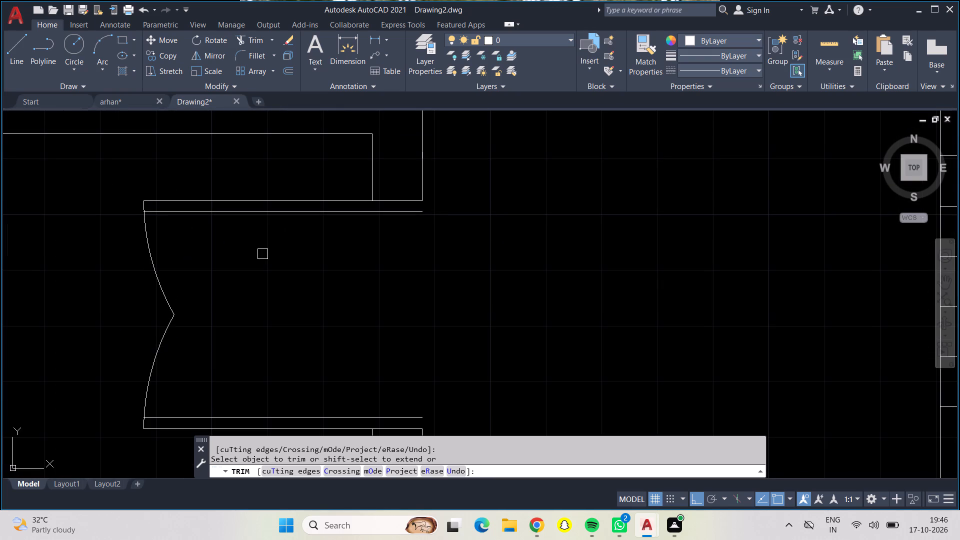
middle_drag(262, 254, 394, 293)
key(Escape)
Offset the upper and lower swing arcs 2" inward toward the opening.
key(o)
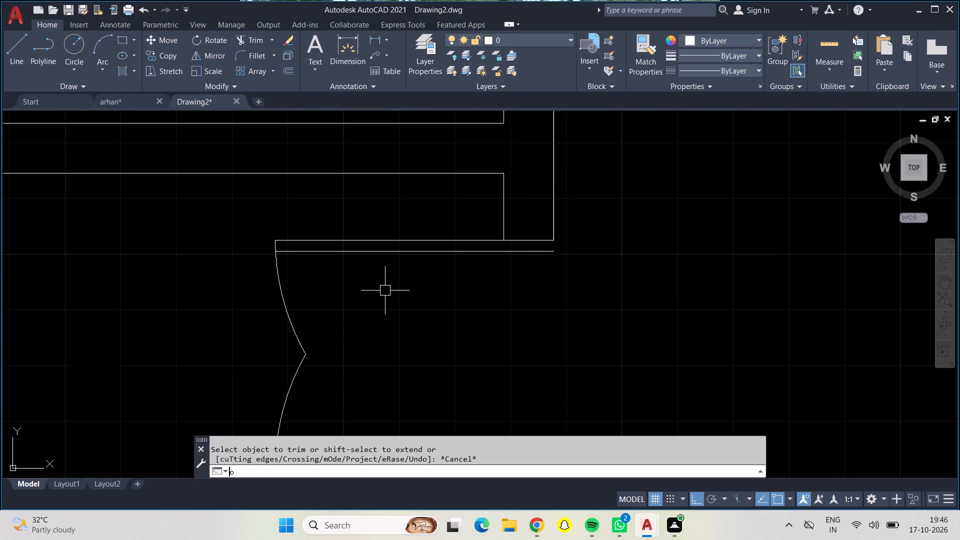
key(Return)
key(2)
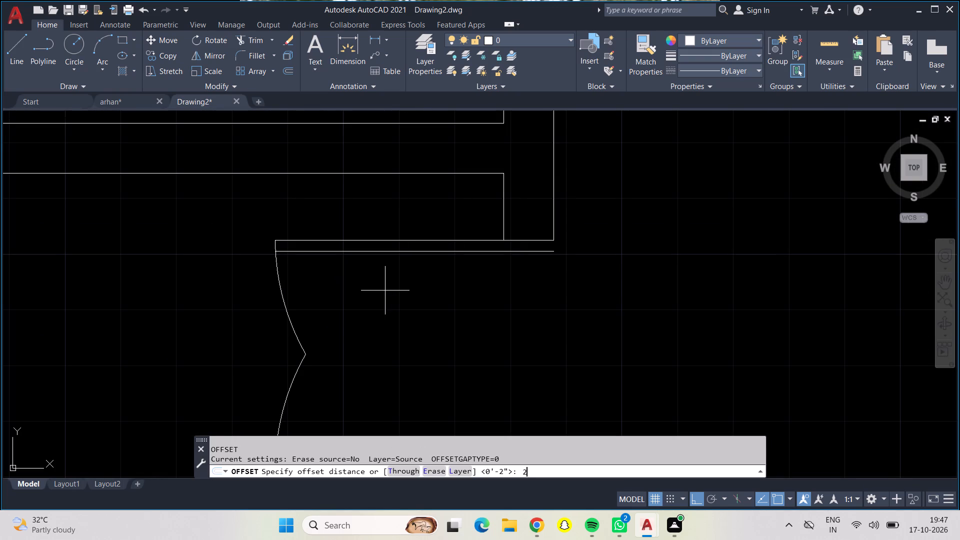
key(shift+quotedbl)
key(Return)
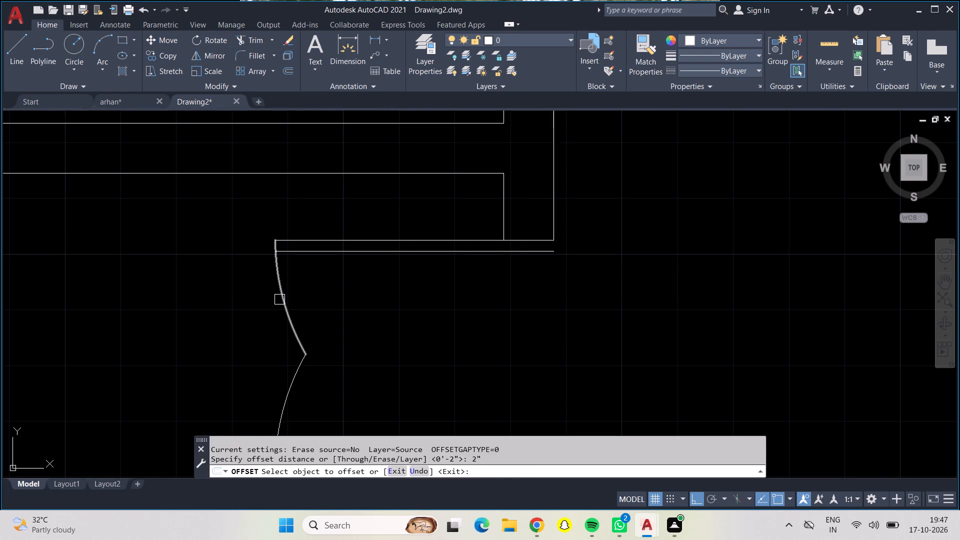
click(281, 300)
click(323, 302)
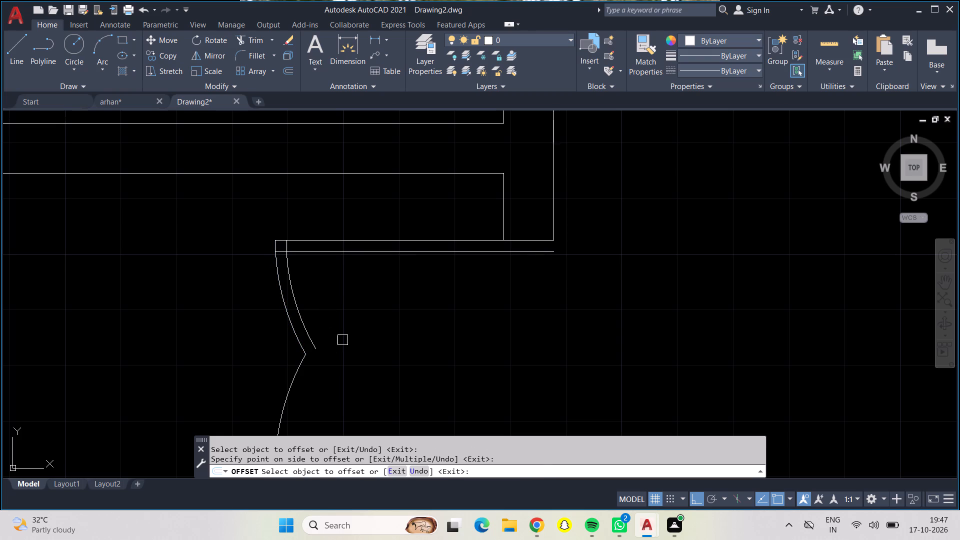
middle_drag(342, 340, 362, 239)
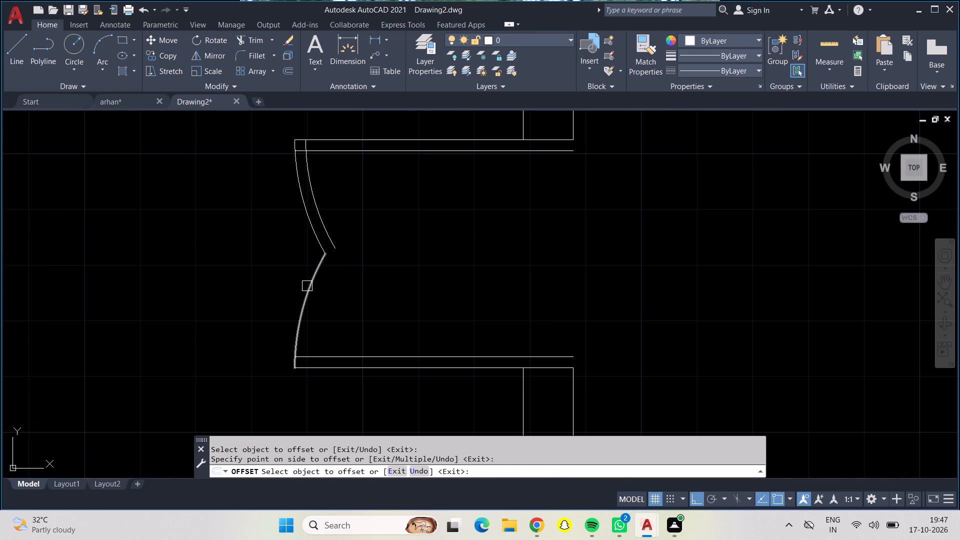
click(307, 286)
click(322, 300)
key(Escape)
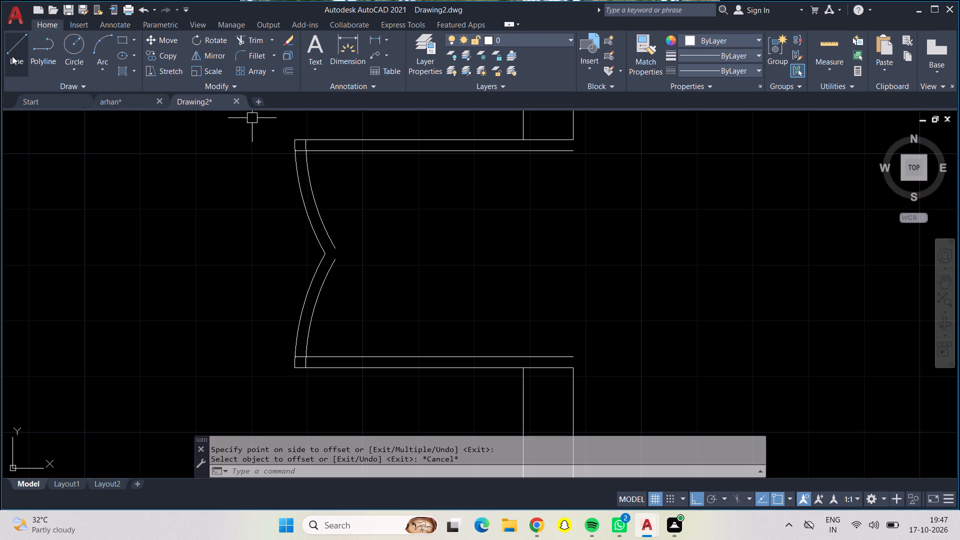
Draw a short horizontal guide line from the outer arcs' meeting point through the gap between the inner arcs' ends.
click(12, 56)
scroll(328, 259, up, 2)
scroll(371, 259, up, 1)
scroll(371, 259, down, 1)
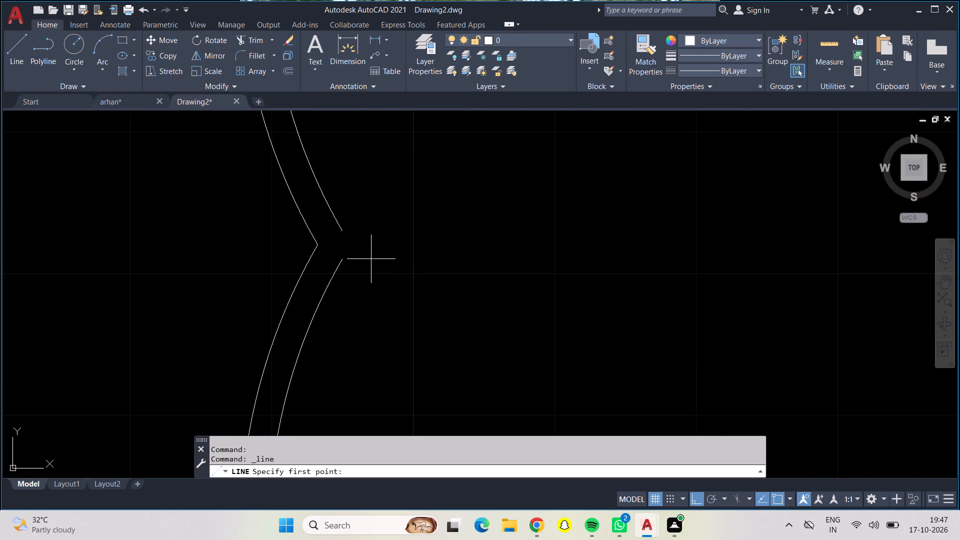
scroll(340, 255, up, 2)
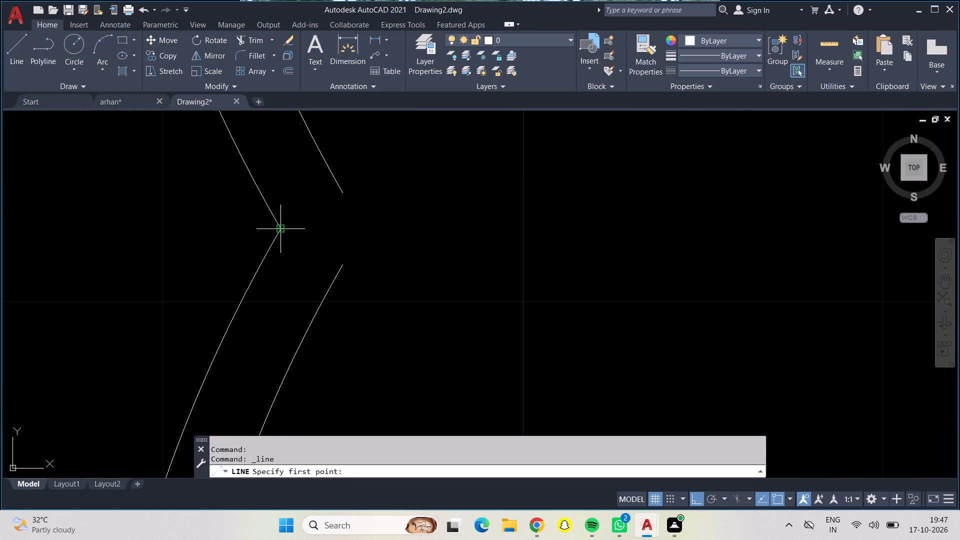
click(277, 226)
click(374, 233)
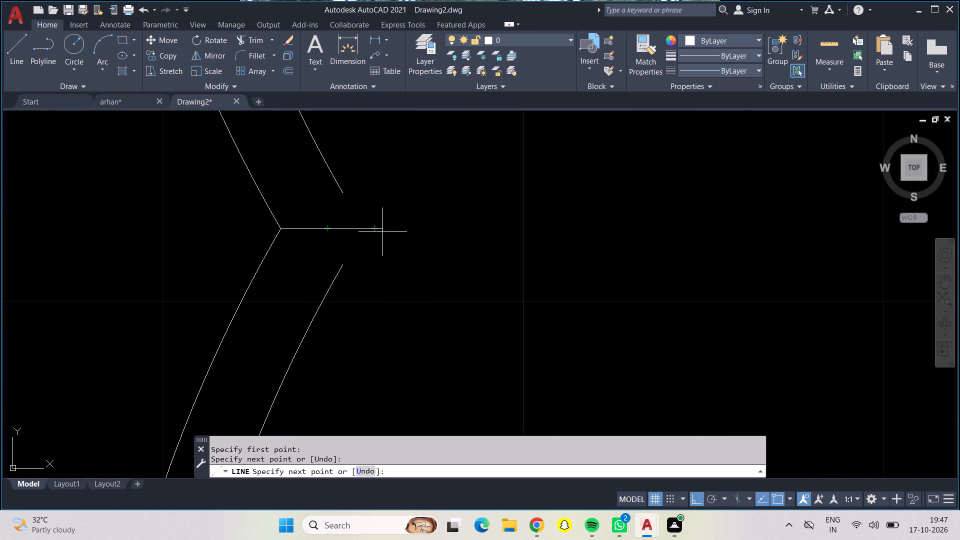
key(Escape)
With Ortho off, draw lines joining the lower and upper inner arc ends at a point on the horizontal guide line.
click(25, 51)
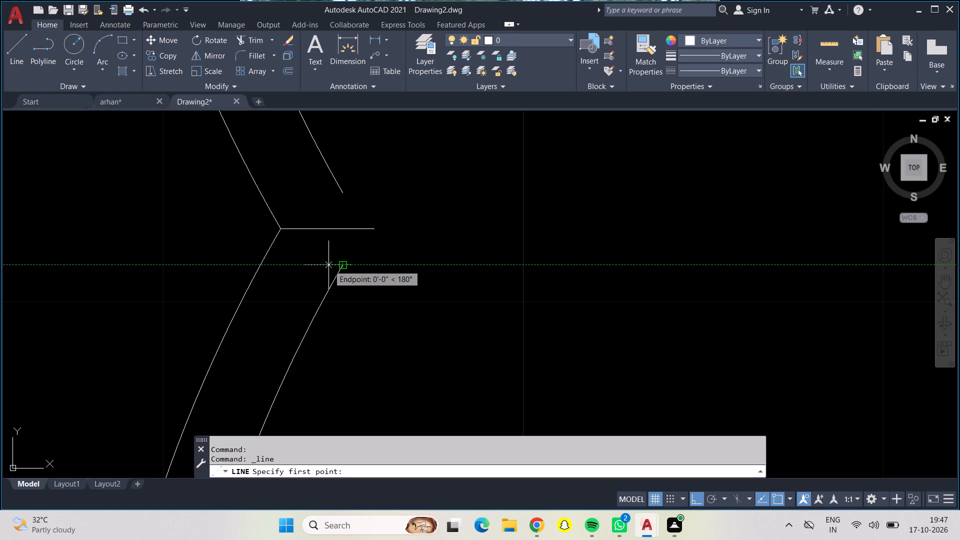
click(341, 265)
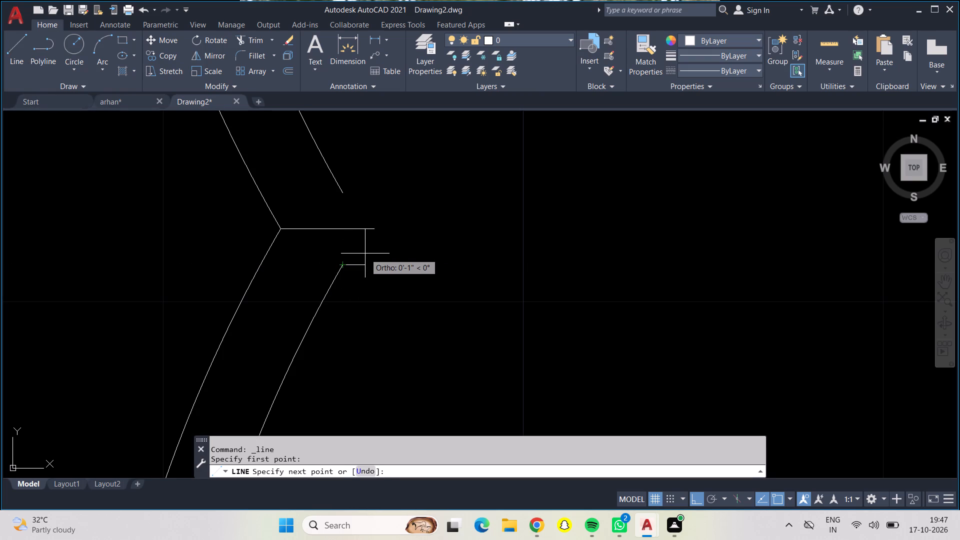
key(F8)
click(363, 227)
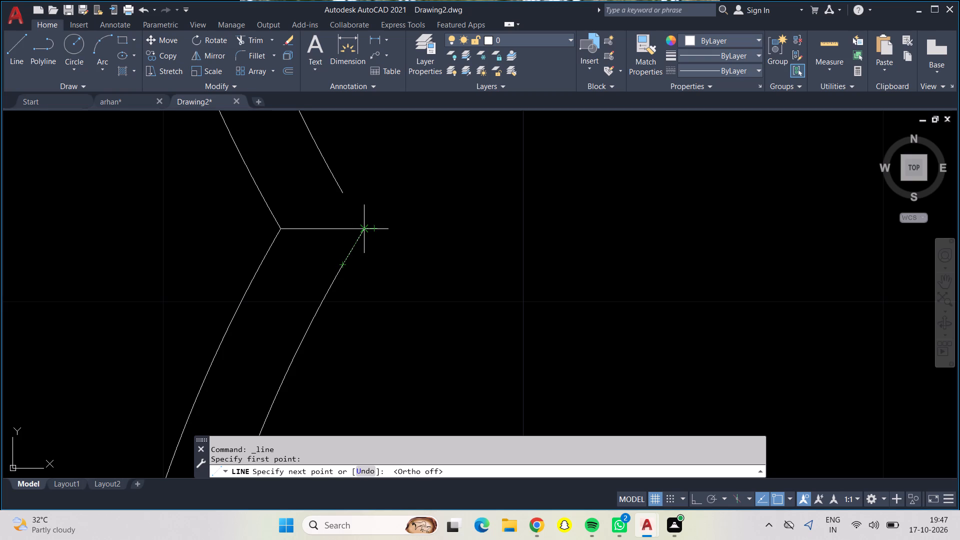
click(343, 195)
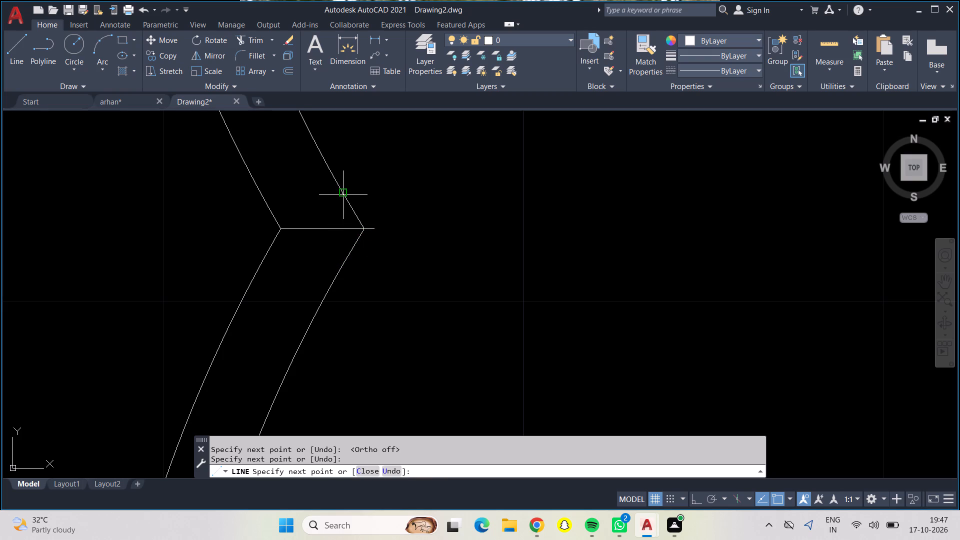
key(Escape)
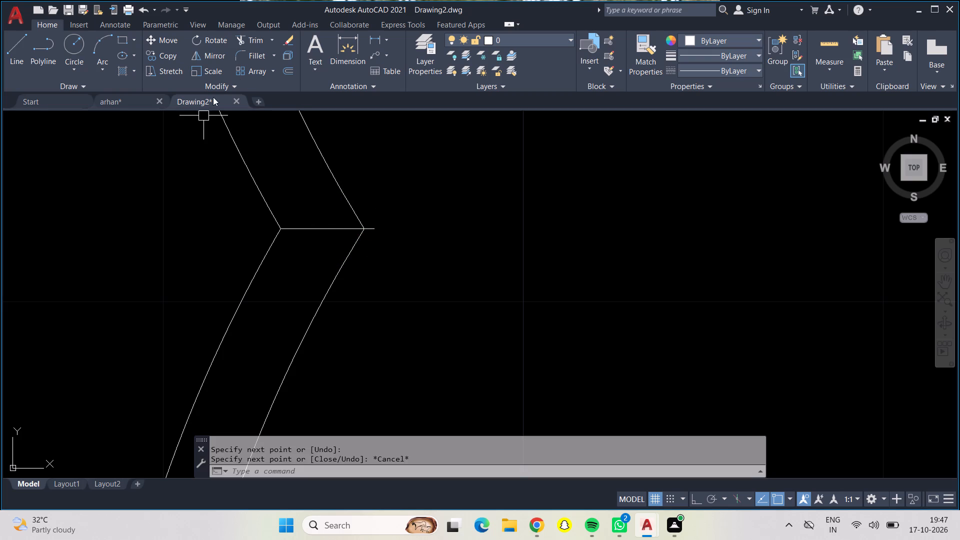
Trim away the horizontal guide line between the outer and inner arc points and its stub beyond the inner point.
click(255, 42)
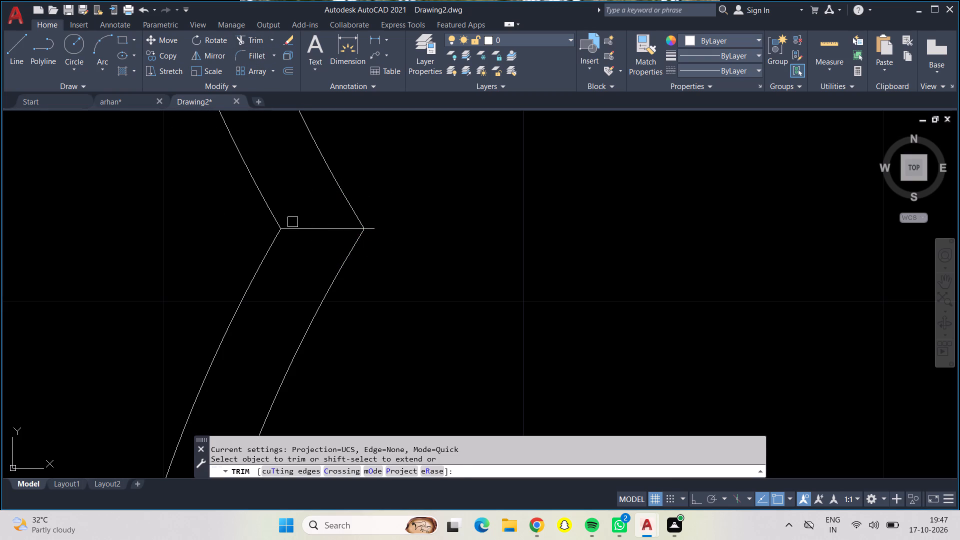
click(296, 226)
click(373, 229)
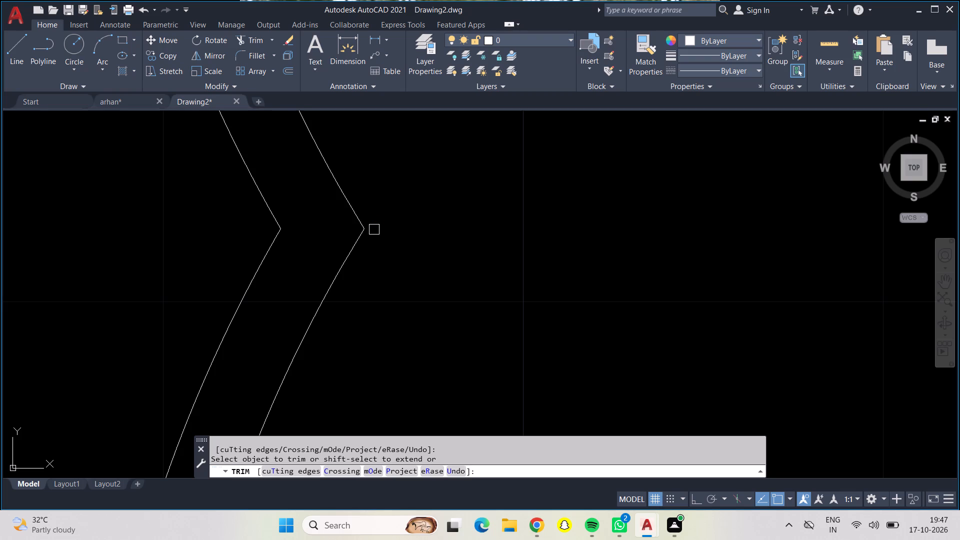
Trim the overlapping line and inner-arc stubs at the upper and lower corners of the west-facing double door.
scroll(377, 230, down, 3)
scroll(455, 235, up, 1)
scroll(456, 237, down, 4)
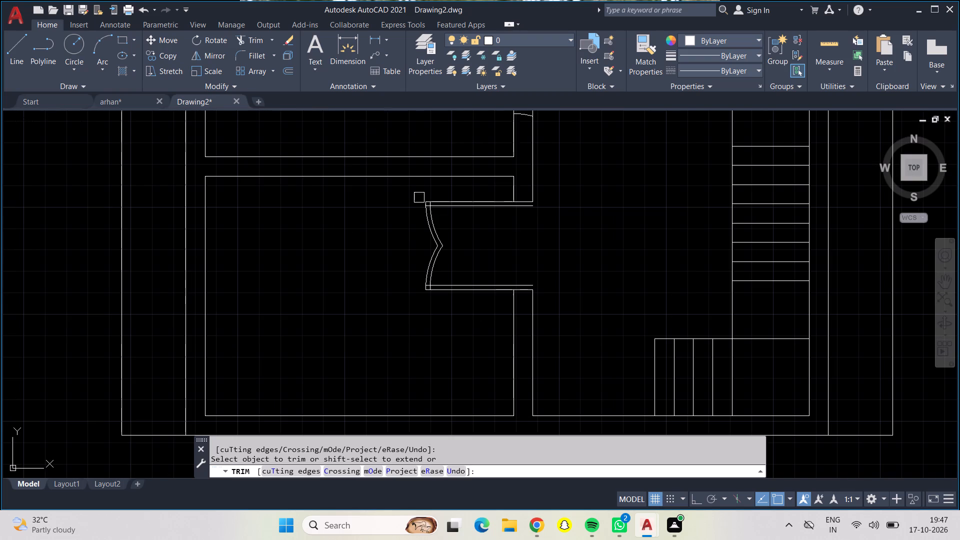
scroll(425, 200, up, 5)
click(453, 230)
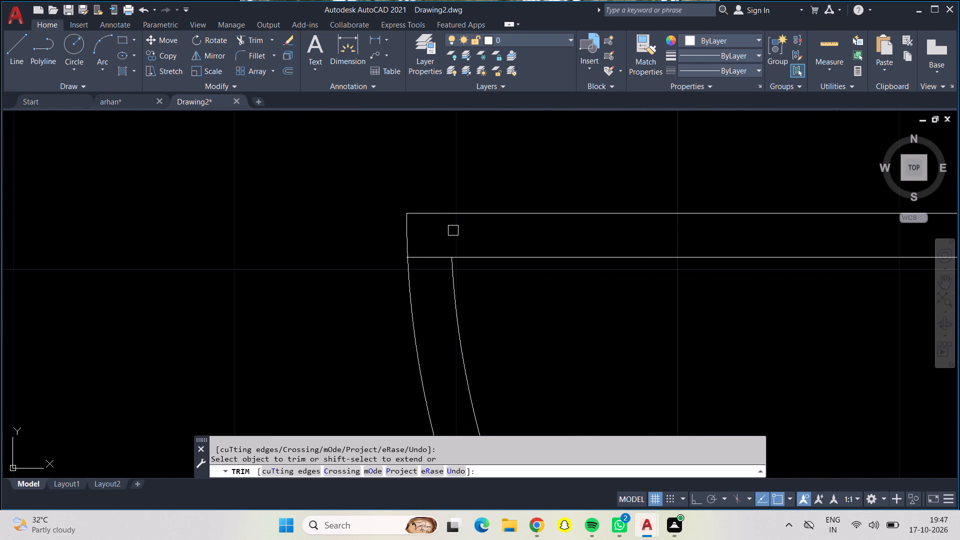
scroll(471, 261, down, 4)
middle_drag(455, 332, 434, 278)
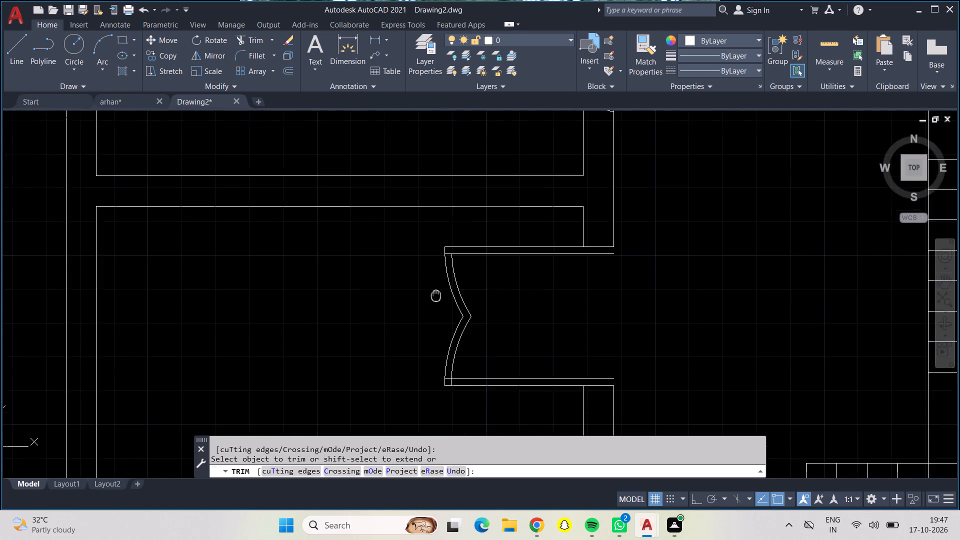
middle_drag(434, 278, 432, 260)
scroll(442, 328, up, 5)
click(391, 337)
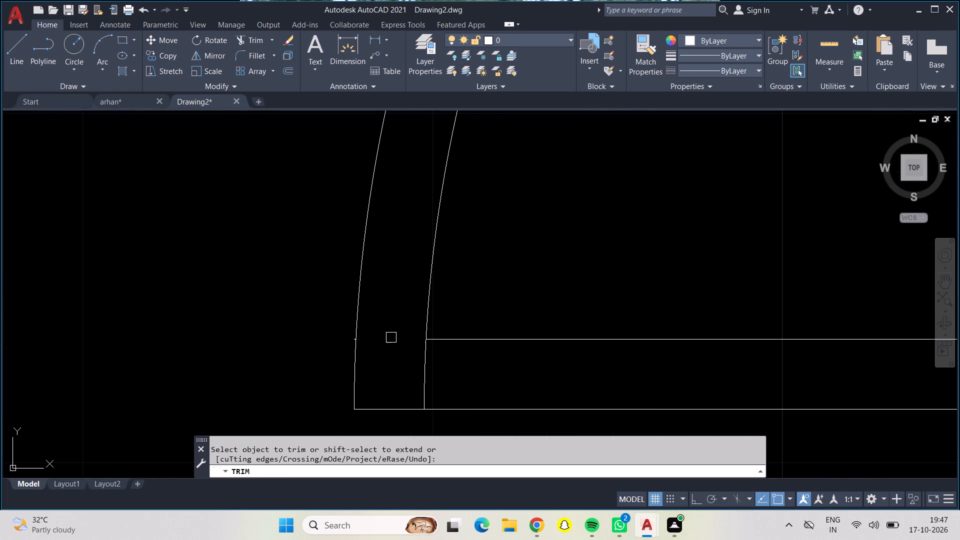
click(427, 373)
scroll(465, 351, down, 1)
scroll(463, 351, up, 1)
scroll(461, 351, down, 2)
scroll(512, 240, down, 1)
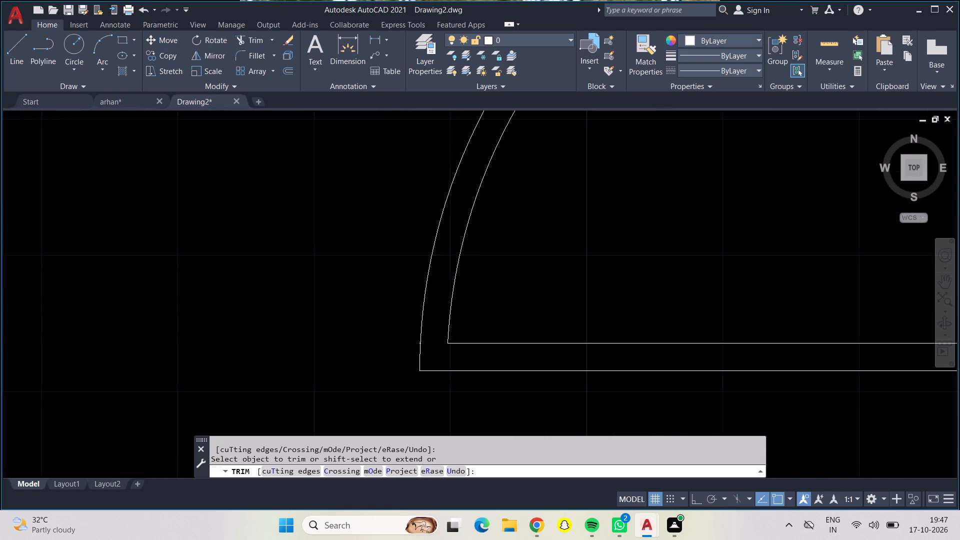
middle_drag(512, 240, 423, 420)
scroll(375, 171, up, 2)
click(374, 169)
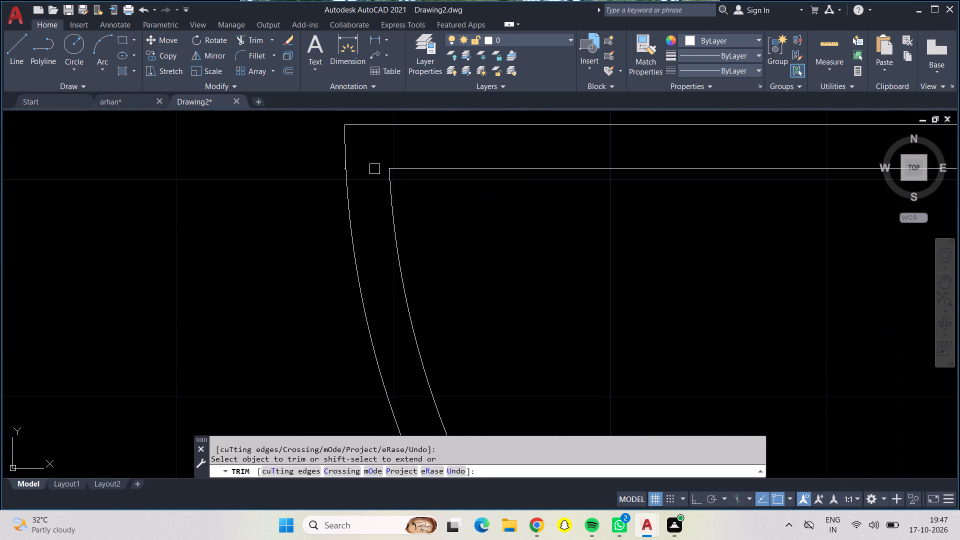
Trim the leaf-line stubs between the inner and outer arcs at both corners of the double door beside the staircase.
scroll(392, 179, down, 3)
middle_drag(646, 306, 440, 348)
scroll(608, 163, down, 1)
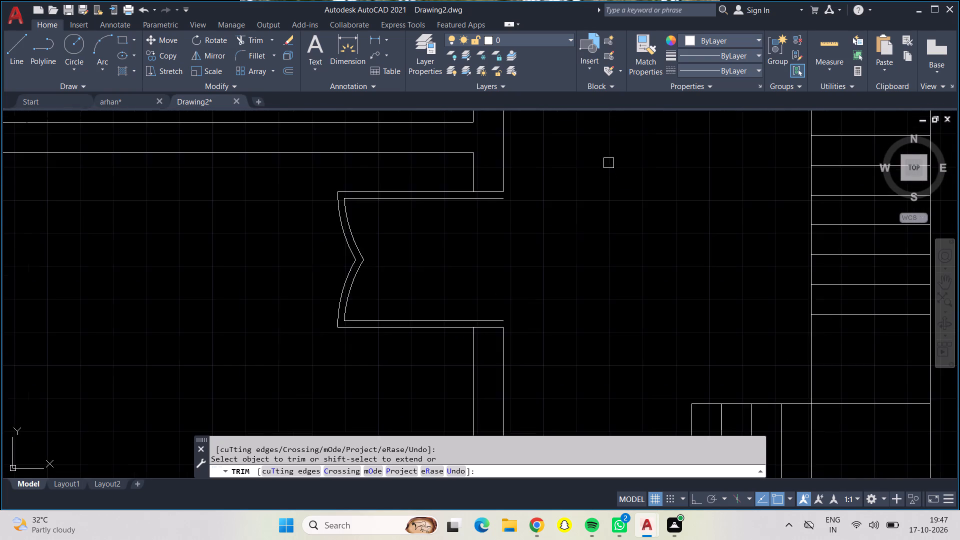
middle_drag(608, 163, 470, 398)
scroll(512, 257, up, 4)
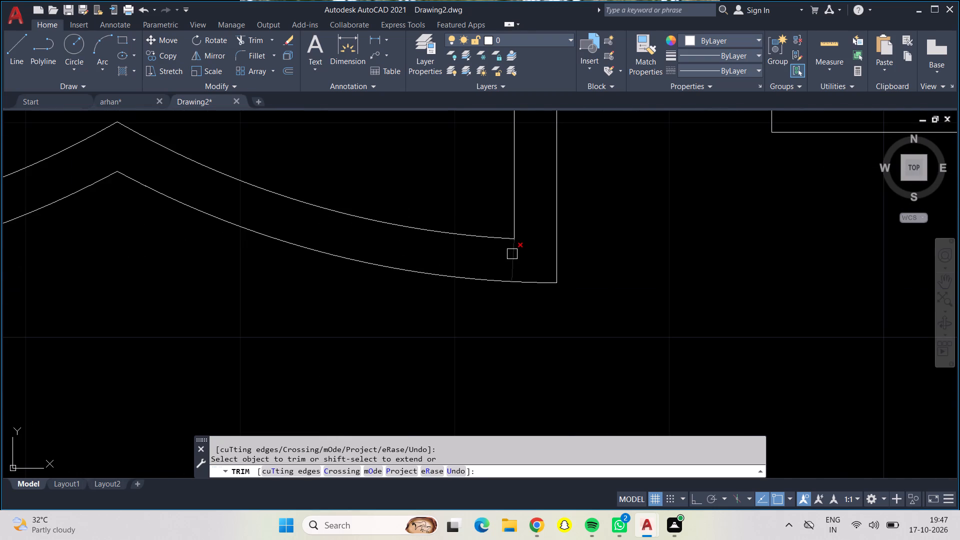
click(512, 254)
scroll(512, 252, down, 3)
scroll(326, 257, up, 4)
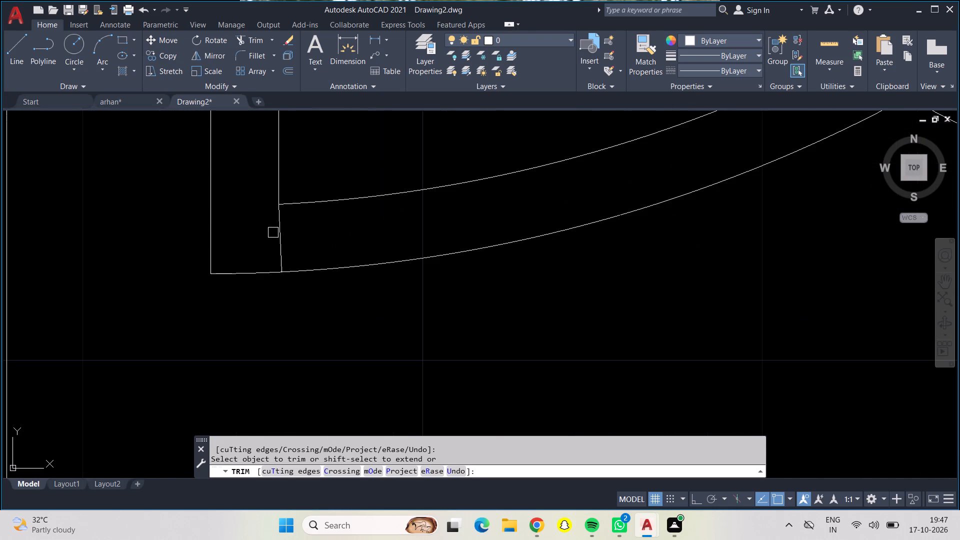
click(273, 232)
click(288, 240)
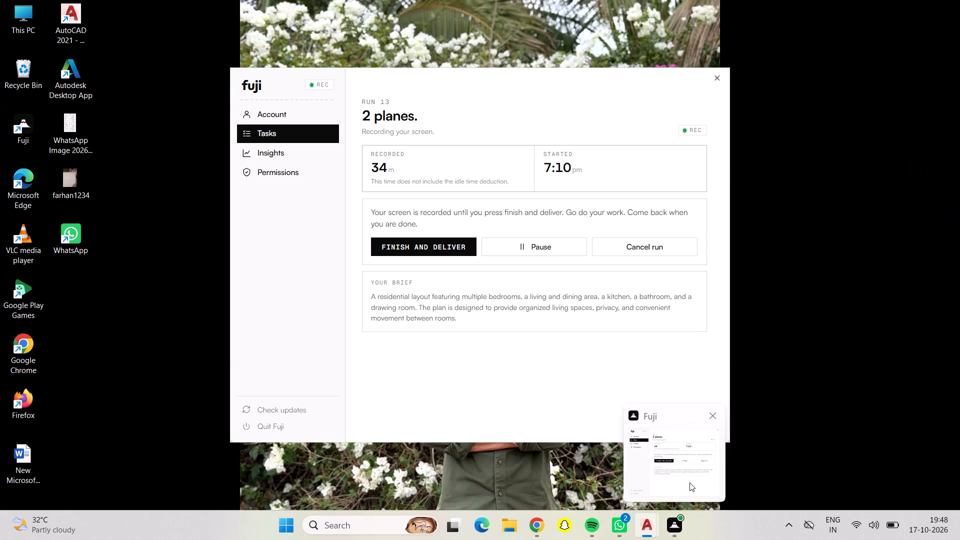
Trim away the leftover swing arc crossing the stair treads and the short arc remnant inside the adjacent wall.
scroll(428, 317, down, 5)
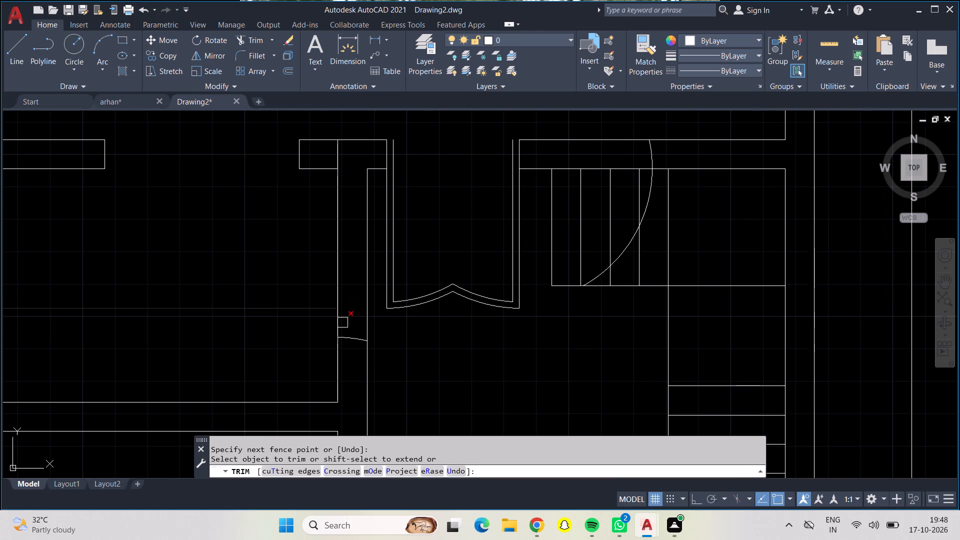
click(352, 335)
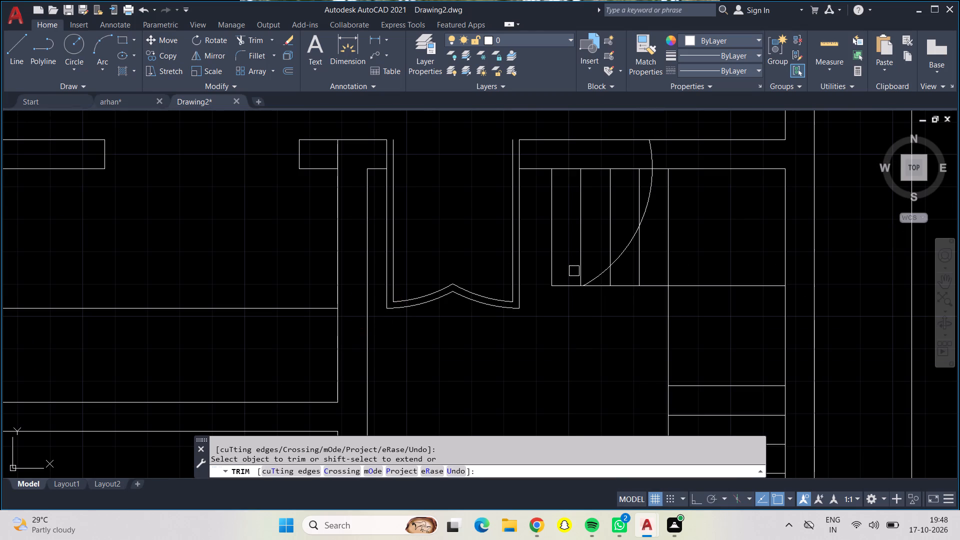
click(594, 271)
click(628, 243)
click(646, 216)
click(652, 160)
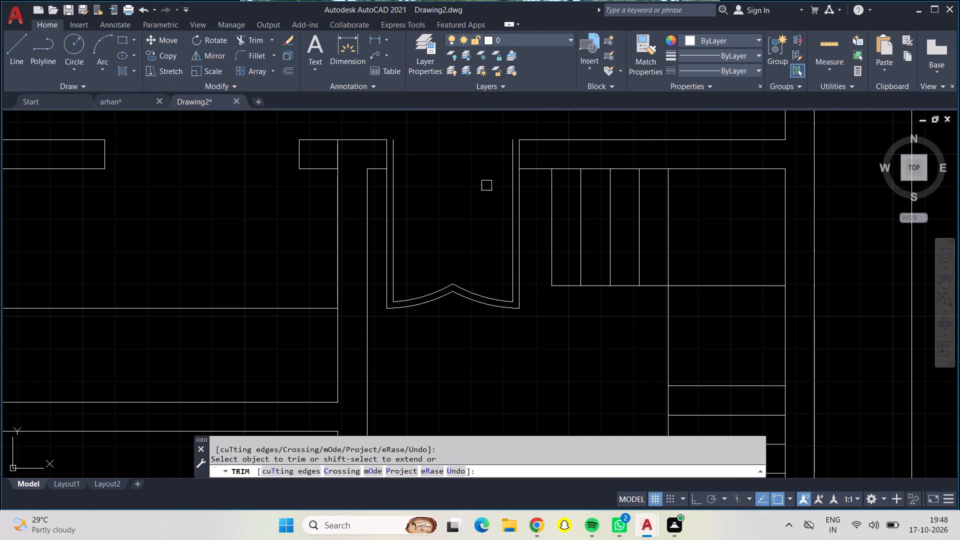
scroll(476, 187, down, 2)
middle_drag(471, 188, 472, 299)
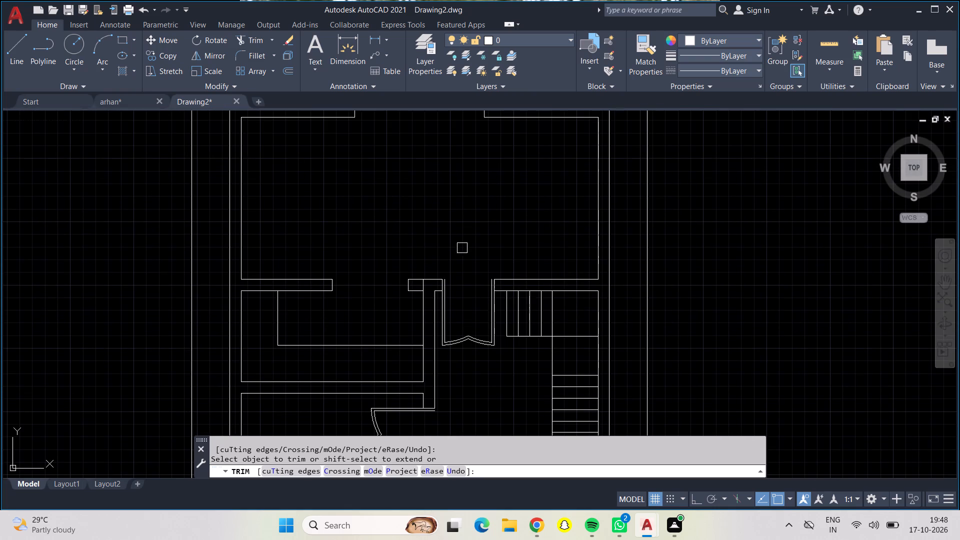
middle_drag(462, 240, 482, 401)
scroll(430, 312, down, 1)
middle_drag(427, 305, 432, 362)
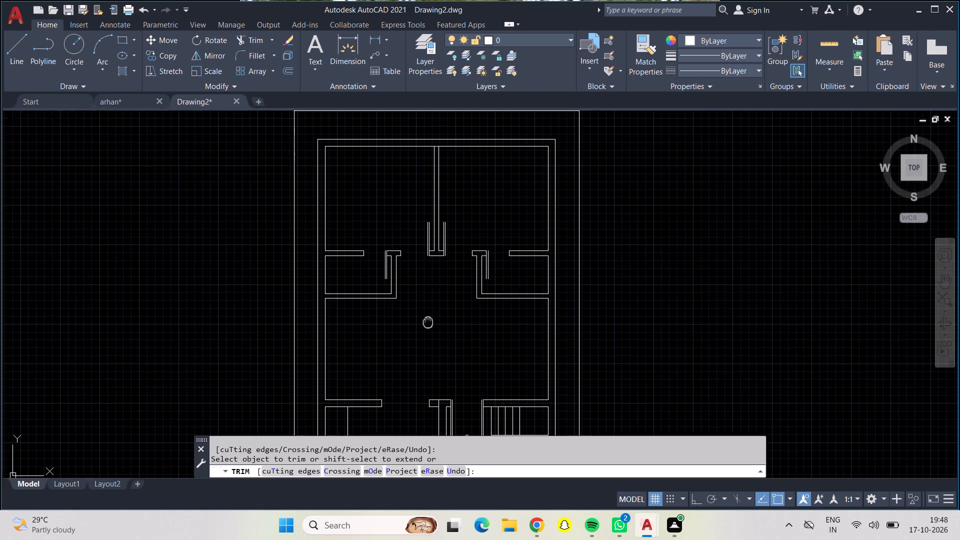
middle_drag(432, 362, 436, 382)
key(Escape)
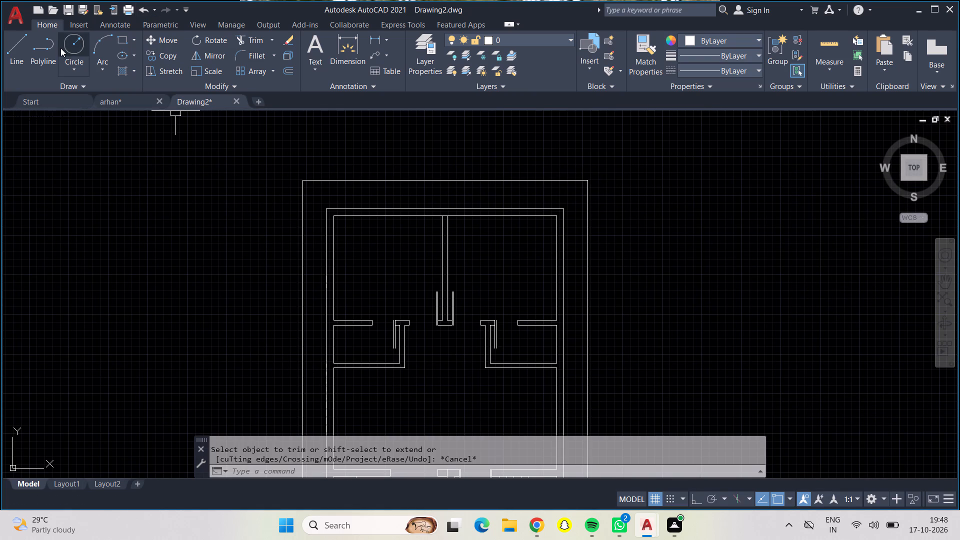
Draw a 2'-5" radius circle from the small west room's door hinge corner to the opposite jamb.
click(69, 45)
scroll(393, 327, up, 5)
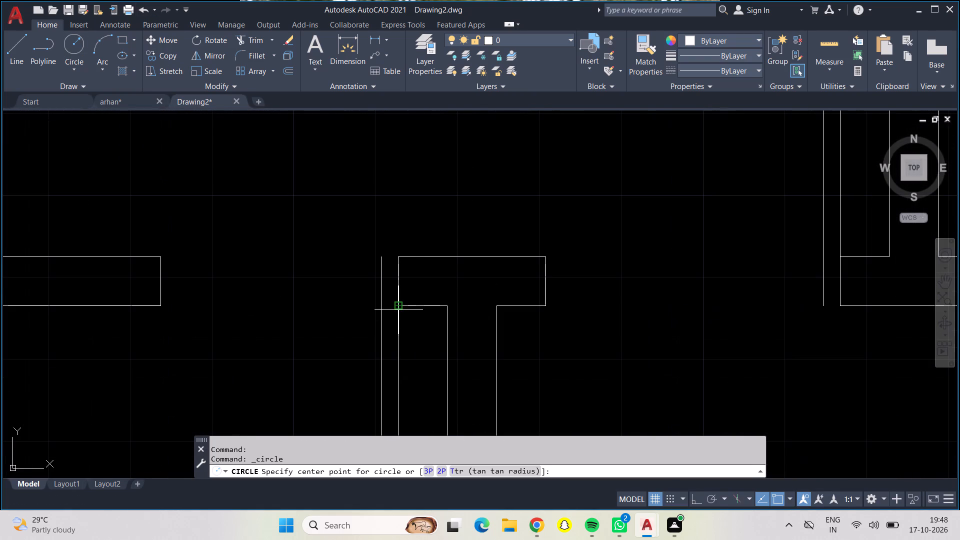
click(398, 310)
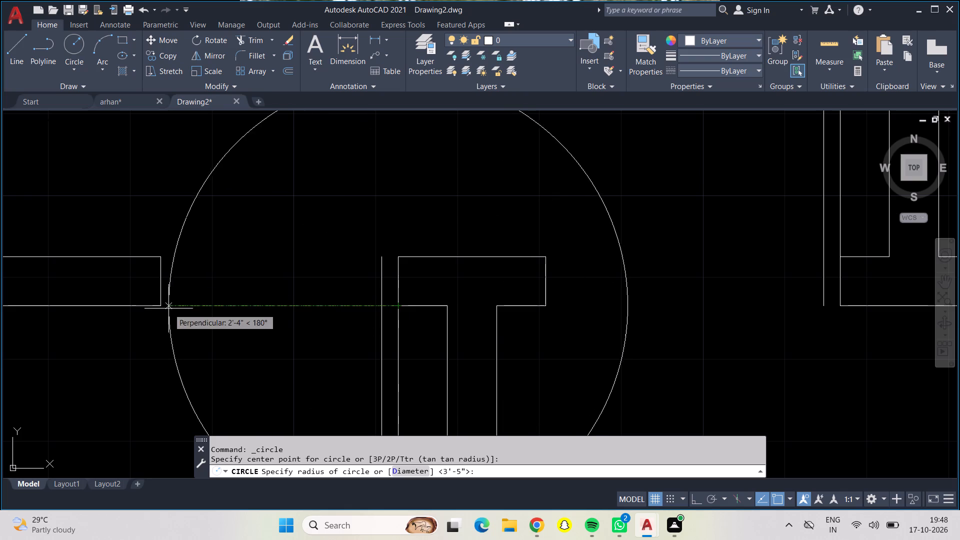
click(158, 306)
Draw 3'-0" radius circles for the two bedroom doors, centred on their hinge corners at the central wall and reaching the opposite jambs.
scroll(225, 293, down, 2)
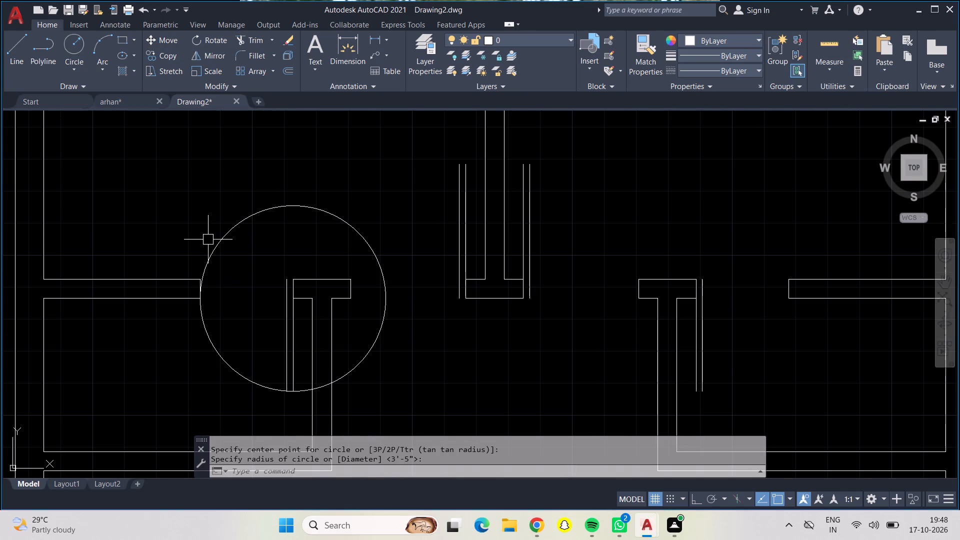
click(69, 39)
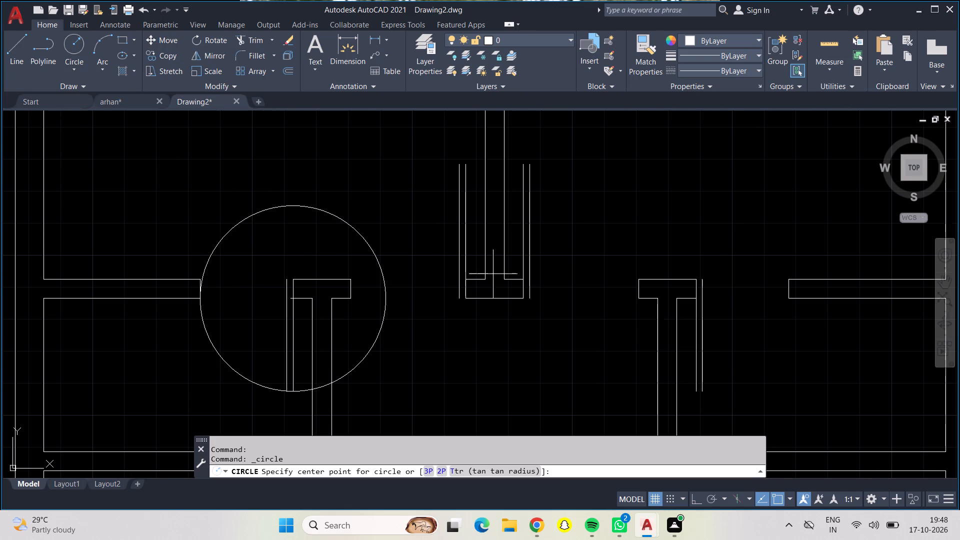
click(463, 282)
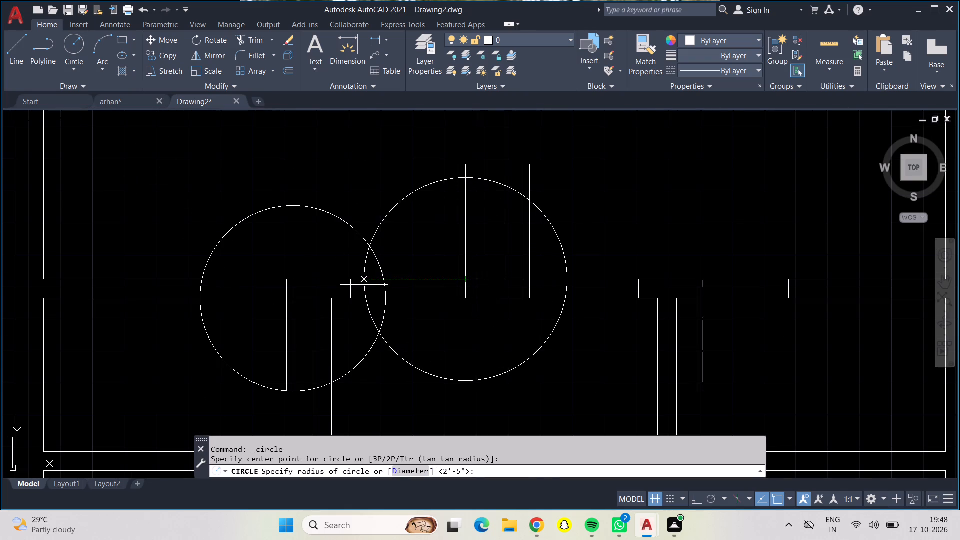
drag(350, 282, 343, 281)
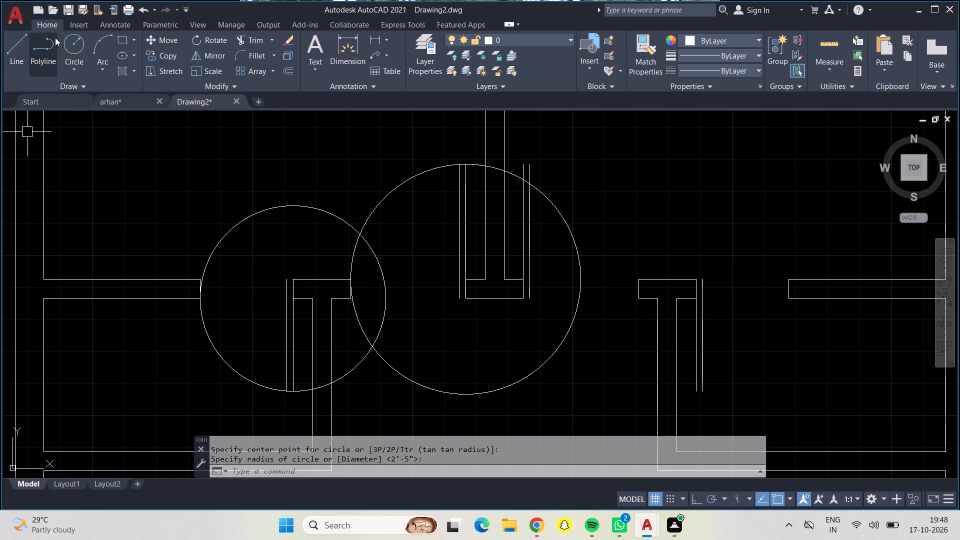
click(72, 43)
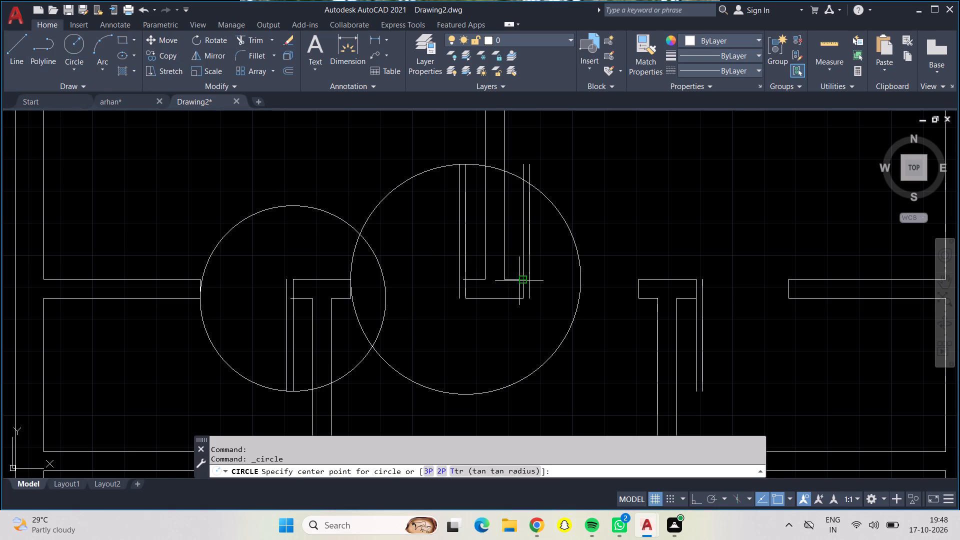
click(522, 278)
click(640, 277)
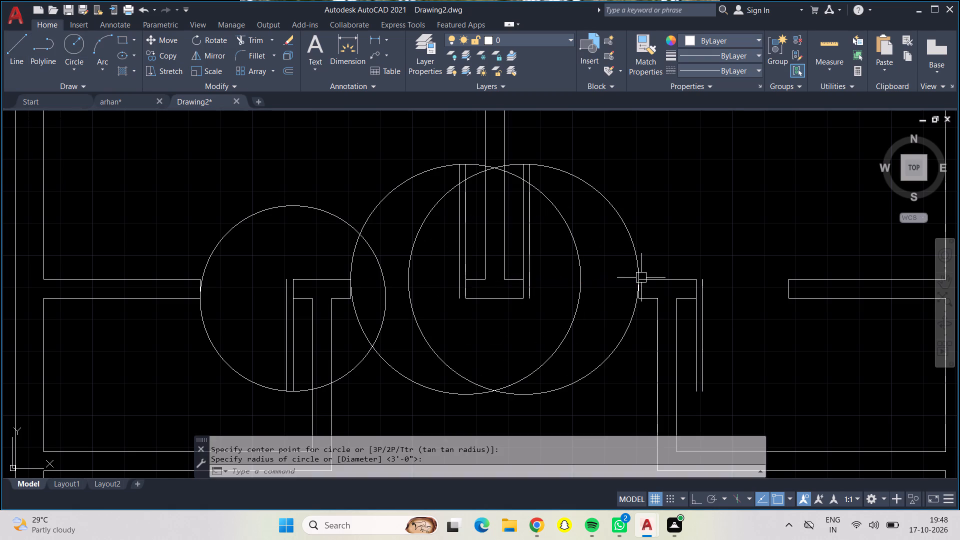
Draw a circle from the small east room's door hinge corner out to the opposite jamb.
click(77, 40)
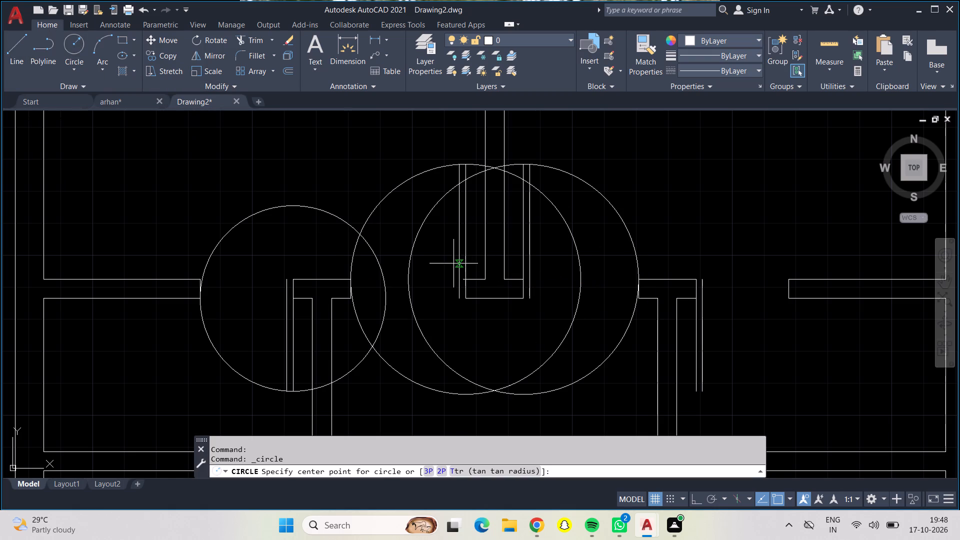
drag(696, 297, 718, 296)
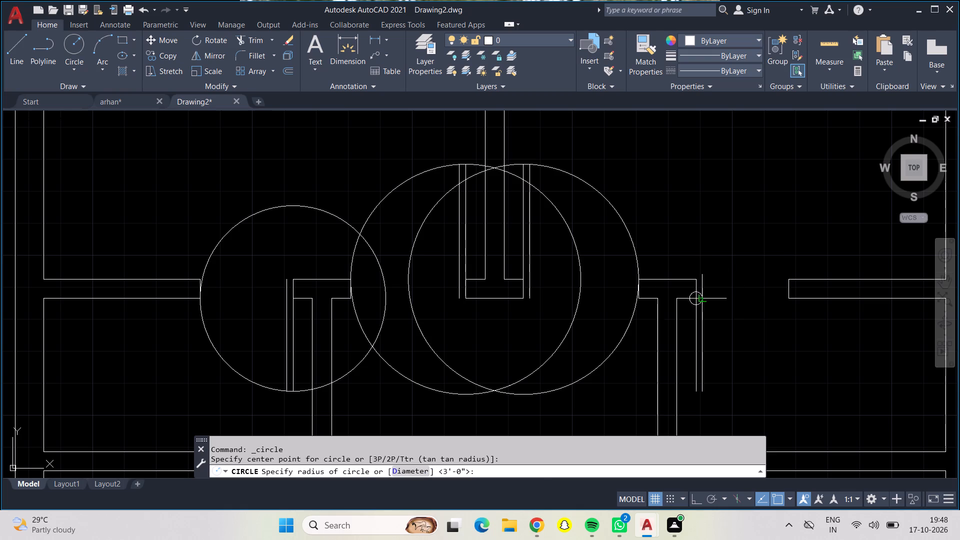
click(789, 298)
Trim the upper part of the small west room's door circle and the unwanted lower portions of the two bedroom door circles.
scroll(768, 306, down, 1)
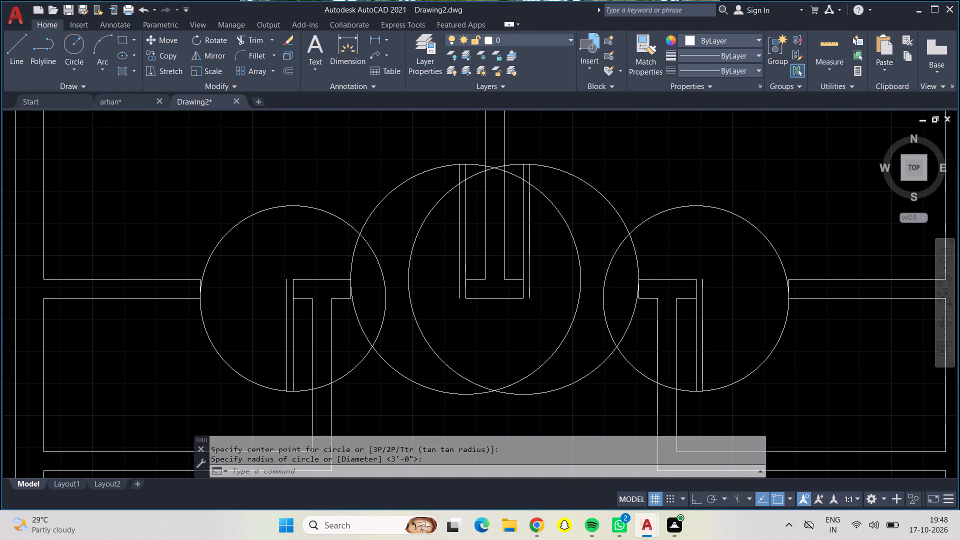
scroll(767, 306, down, 1)
middle_drag(757, 305, 770, 351)
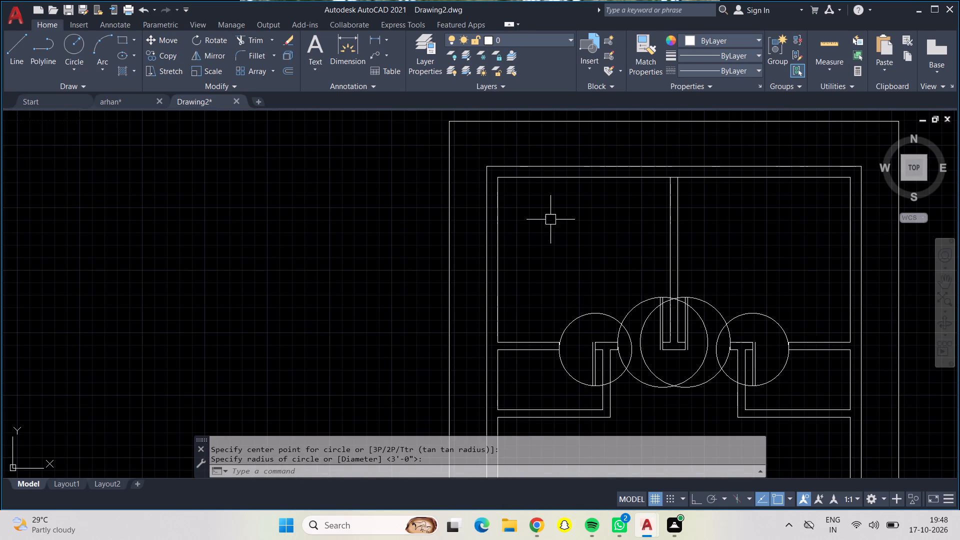
click(246, 34)
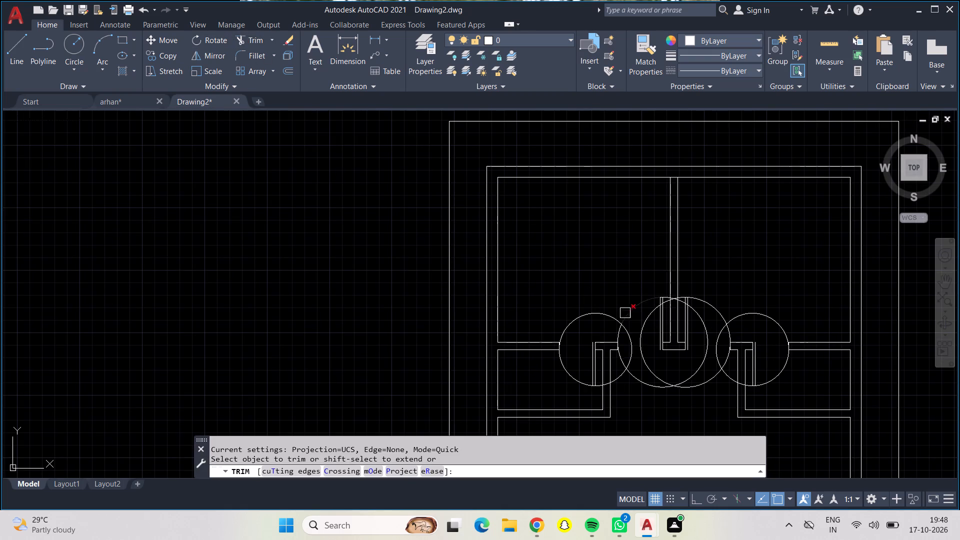
click(609, 320)
middle_drag(609, 320, 539, 269)
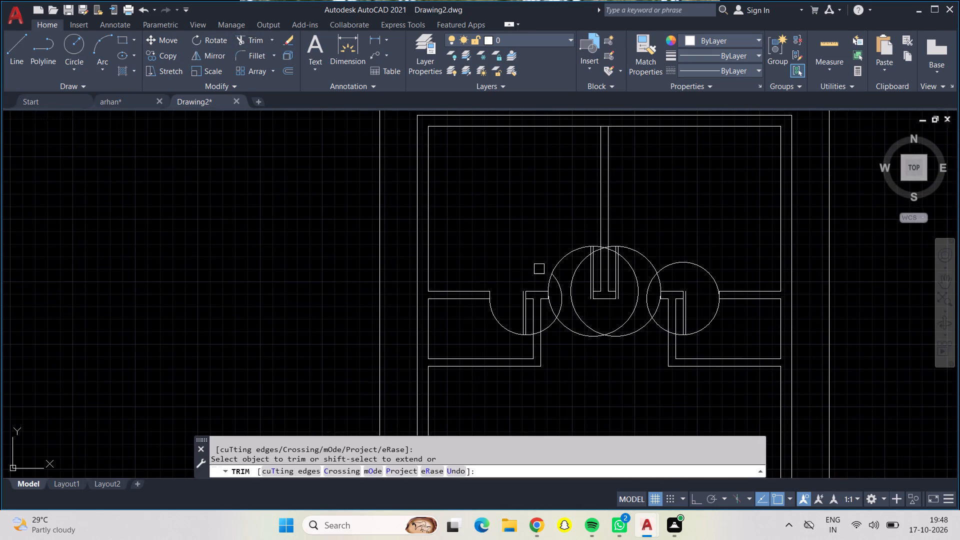
scroll(548, 315, up, 2)
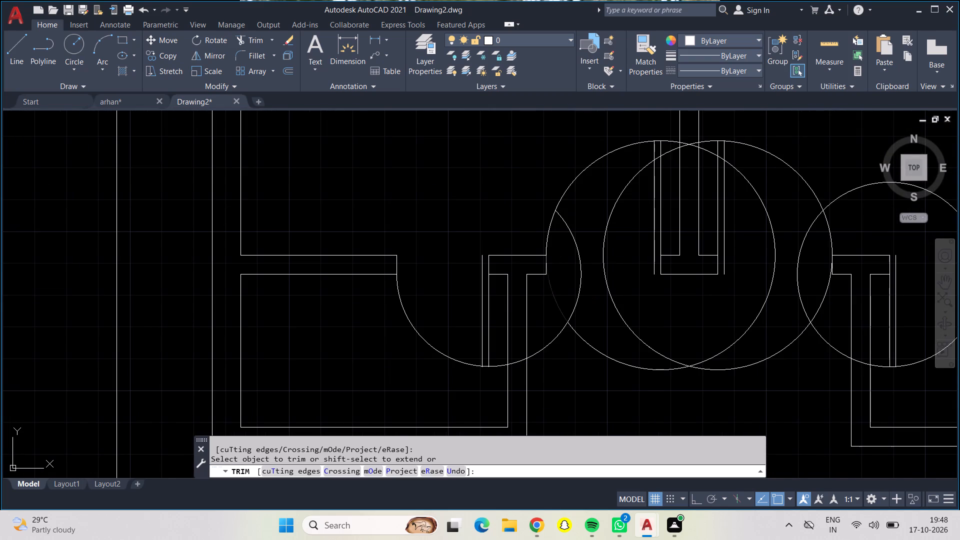
click(551, 296)
click(575, 288)
click(600, 281)
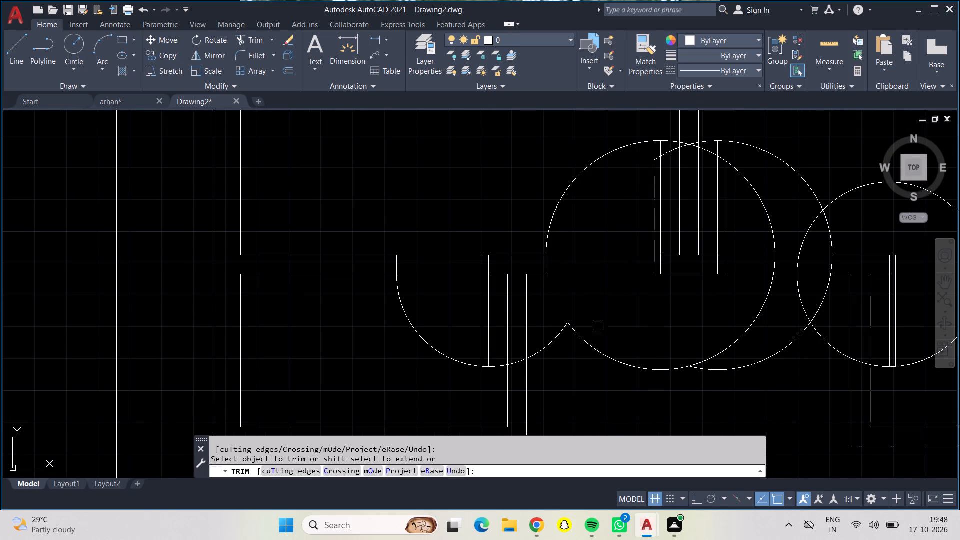
click(583, 339)
click(561, 329)
click(699, 361)
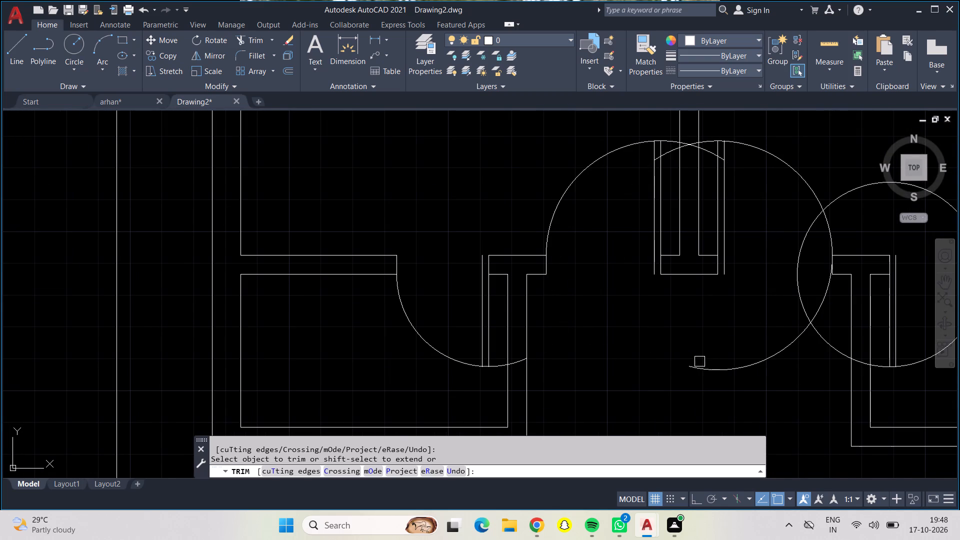
click(710, 366)
Trim the remaining overlap beside the east bedroom doorway and cut the small east room's door circle down to its lower arc.
middle_drag(715, 366, 610, 369)
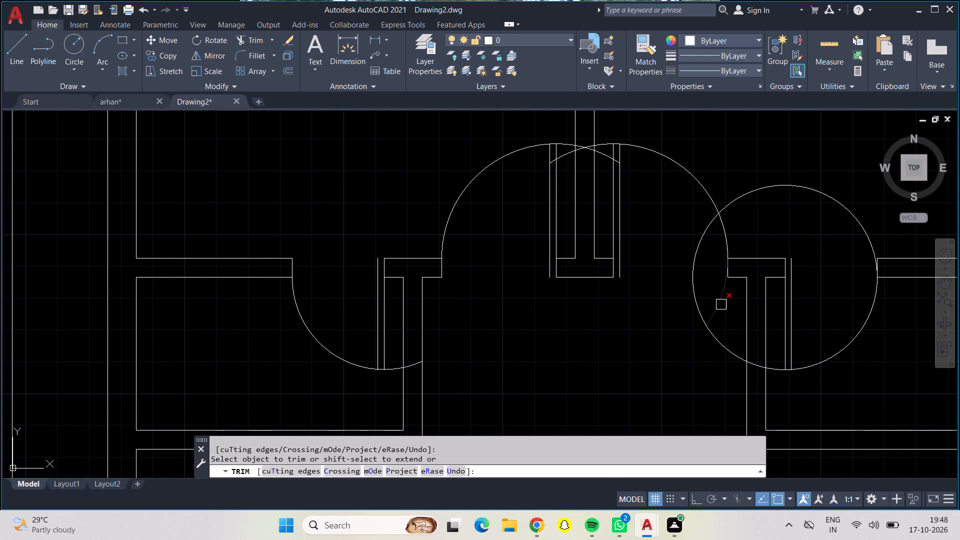
click(724, 304)
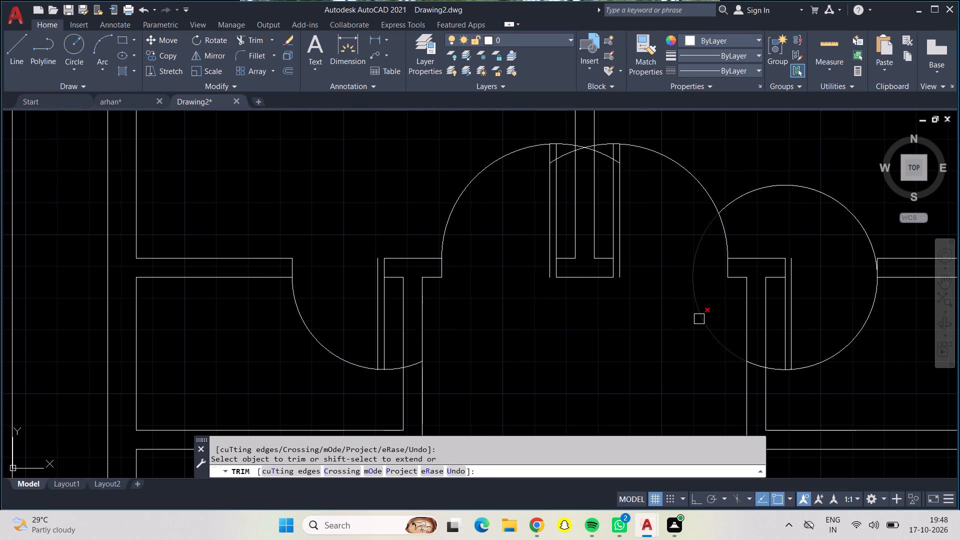
click(699, 319)
click(763, 192)
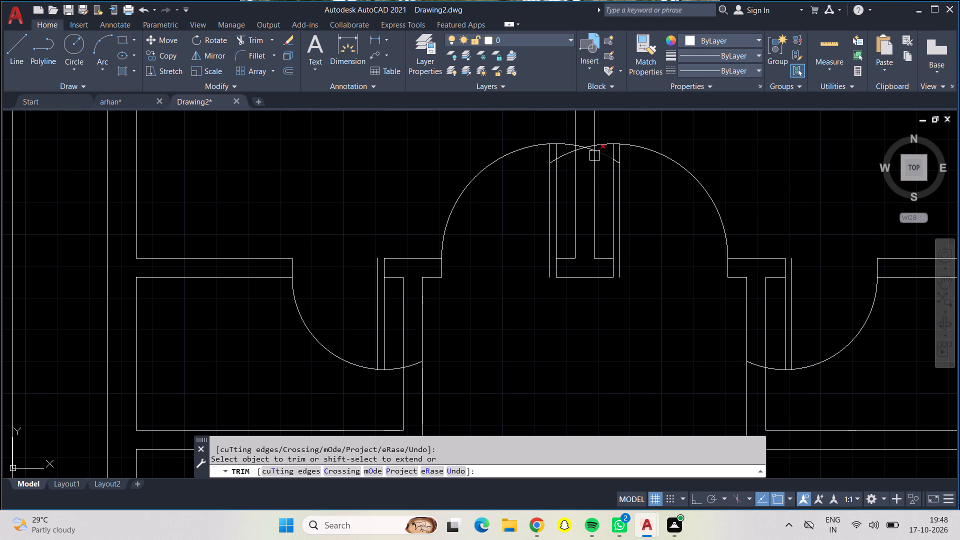
Trim the bedroom swing arcs inside the central wall, between the wall and door leaves, and the short remnants within both leaves.
middle_drag(586, 157, 585, 238)
scroll(585, 238, up, 3)
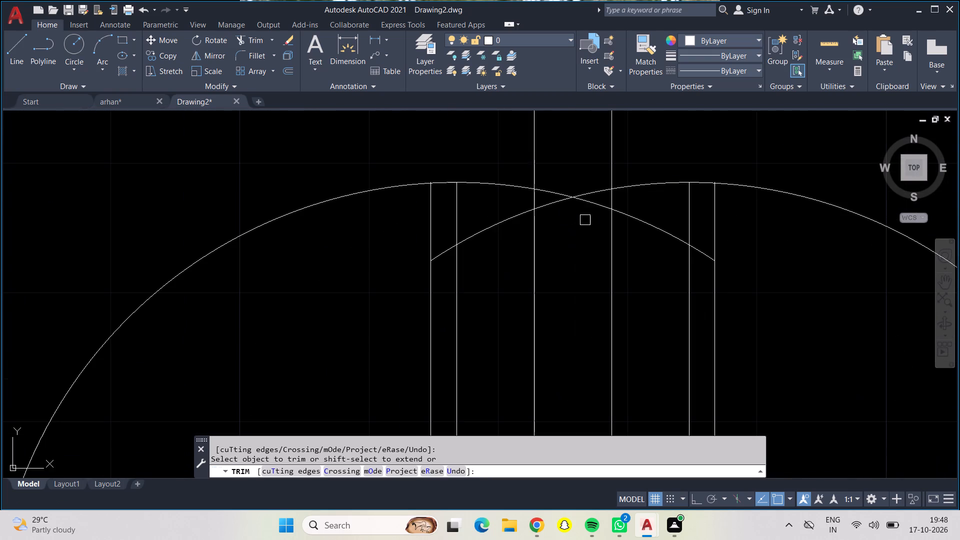
click(584, 176)
drag(583, 177, 573, 229)
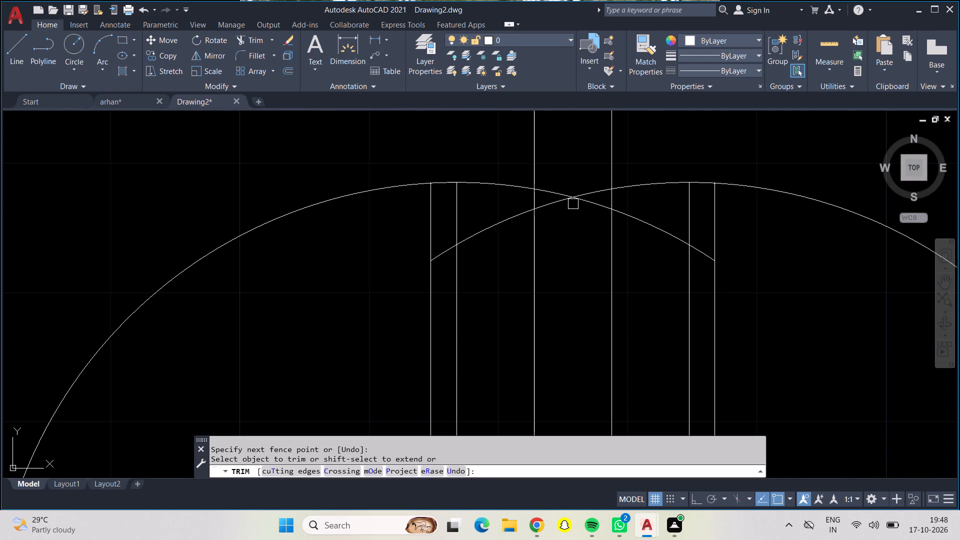
triple_click(573, 199)
triple_click(573, 200)
click(573, 201)
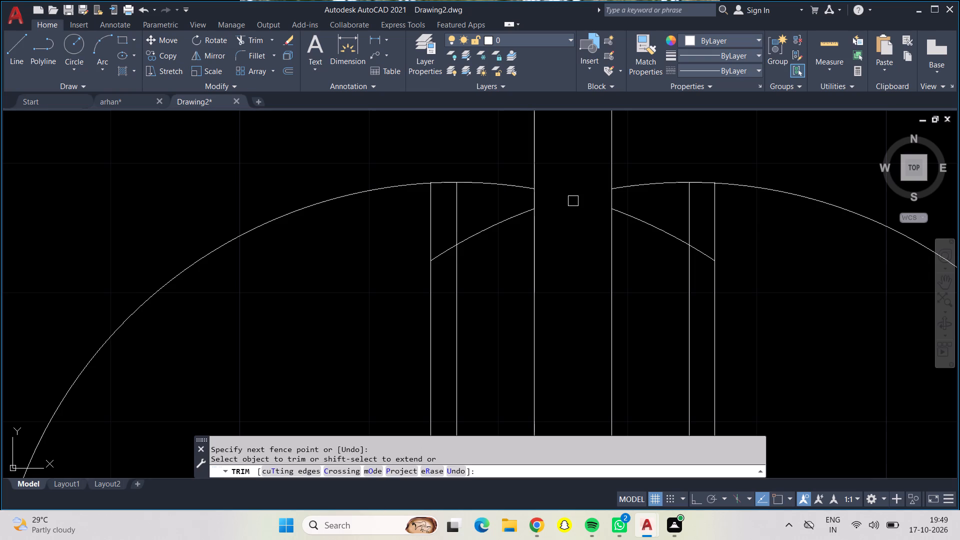
click(508, 220)
click(500, 182)
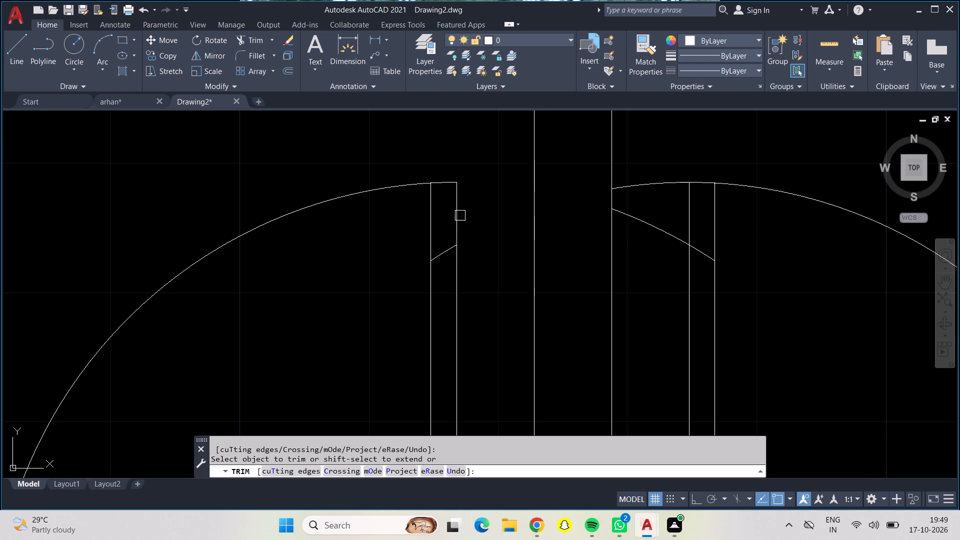
click(443, 248)
click(624, 217)
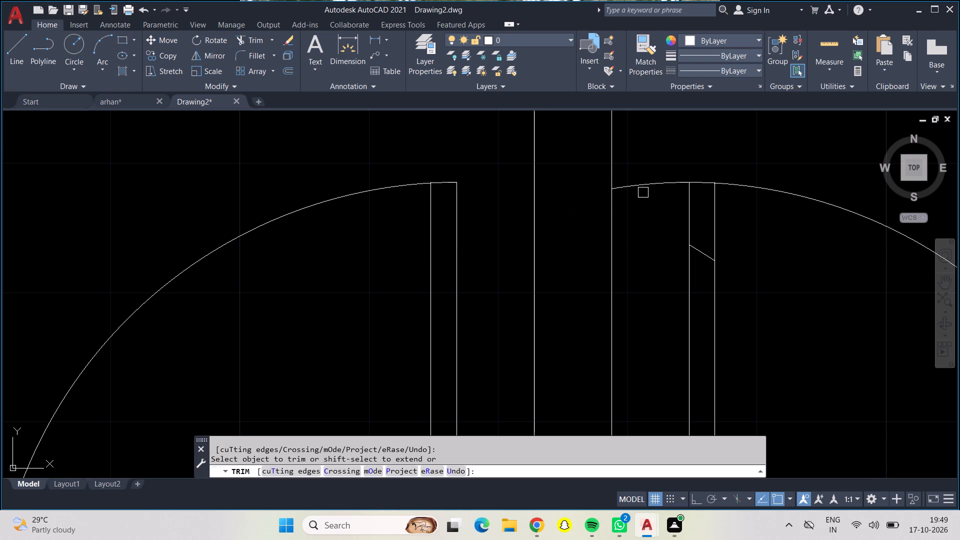
click(643, 182)
click(698, 251)
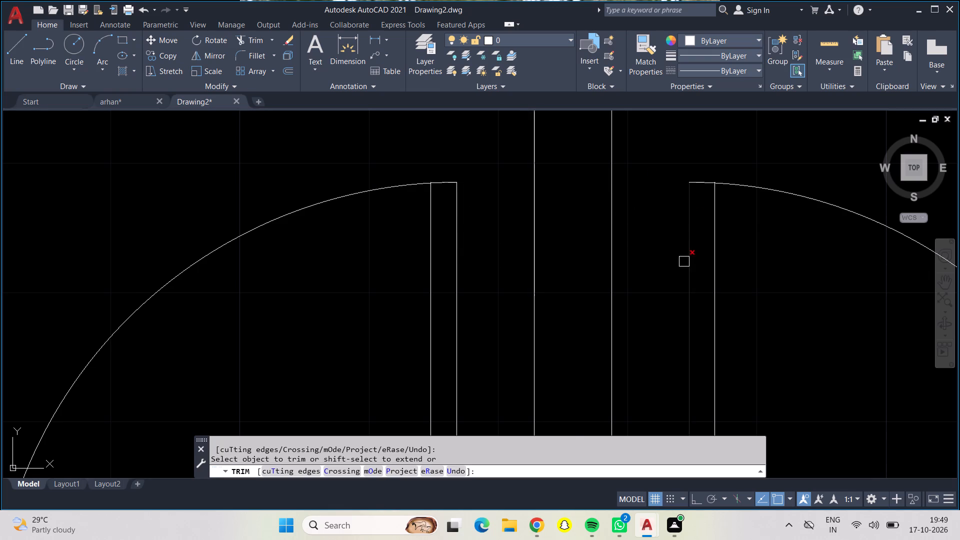
Trim the small east and west rooms' swing arcs where they run past the door leaves toward the adjacent walls.
scroll(669, 263, down, 2)
middle_drag(768, 312, 676, 175)
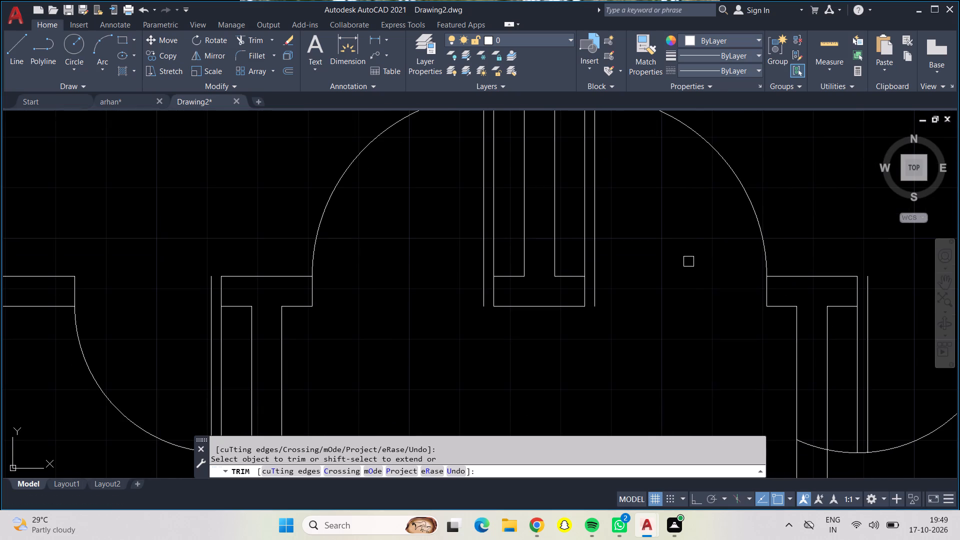
middle_drag(686, 298, 583, 165)
click(711, 312)
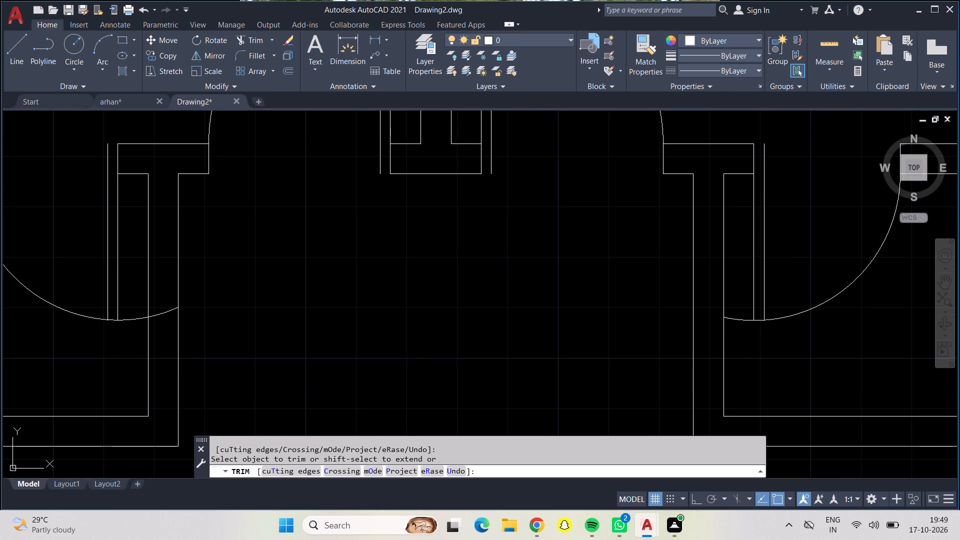
click(744, 315)
scroll(735, 316, down, 2)
middle_drag(613, 322, 604, 286)
scroll(509, 281, up, 4)
click(460, 254)
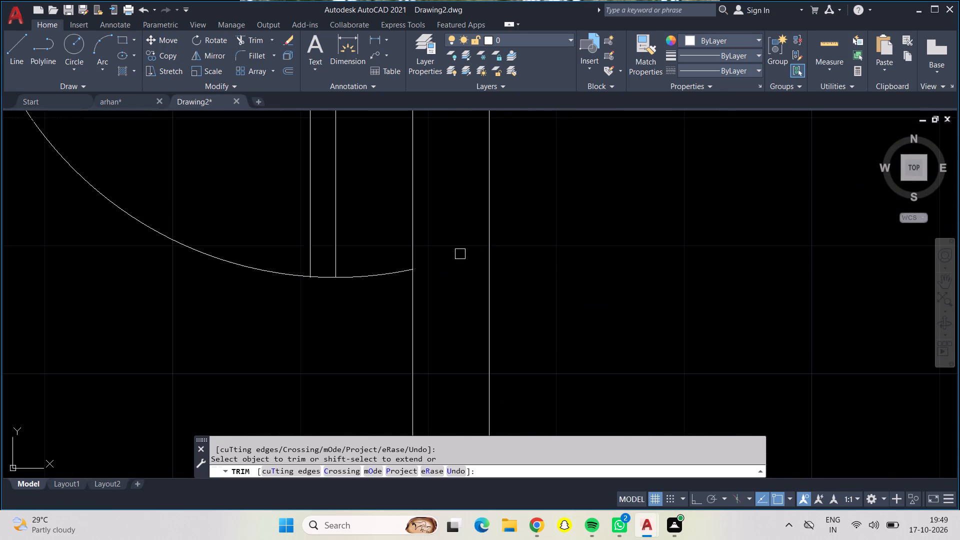
click(371, 271)
Examine the door swings and the overall floor plan from the bedrooms down to the staircase.
scroll(384, 266, down, 3)
scroll(546, 280, down, 1)
middle_drag(549, 271, 549, 274)
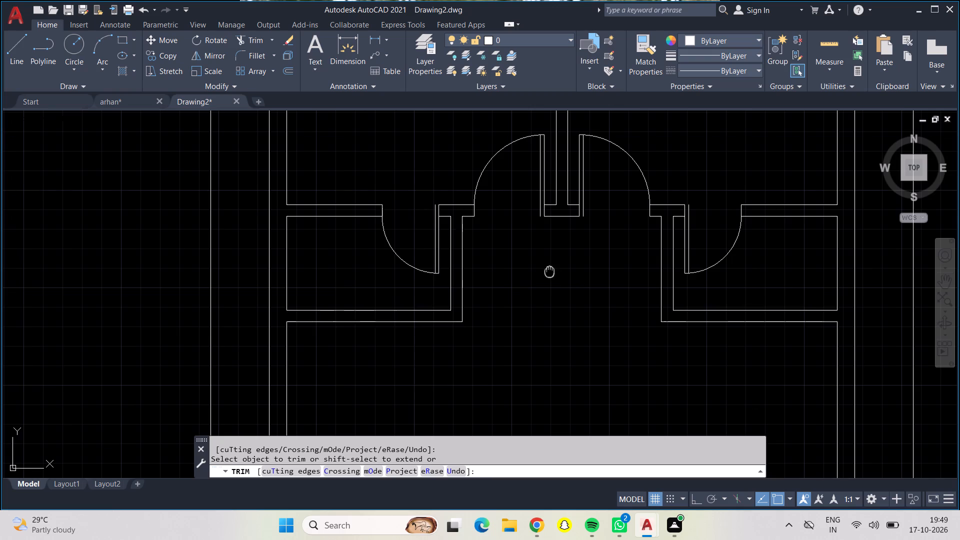
middle_drag(549, 274, 539, 309)
scroll(540, 313, down, 1)
middle_drag(540, 313, 532, 240)
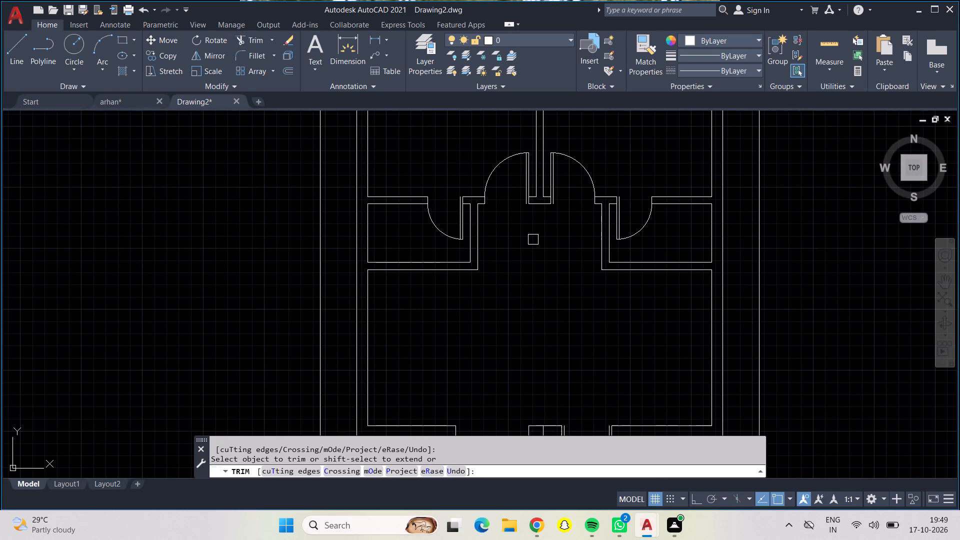
scroll(533, 239, down, 1)
middle_drag(533, 239, 540, 162)
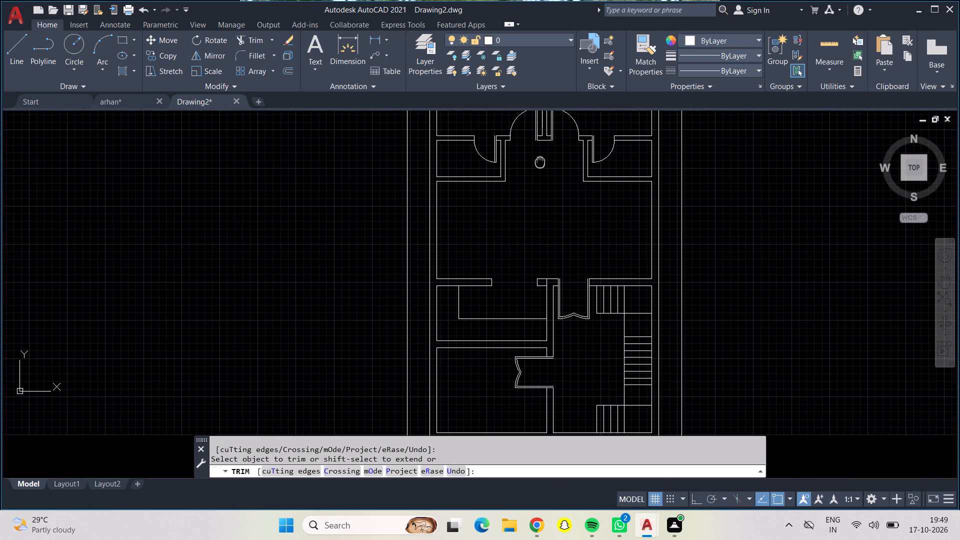
middle_drag(540, 162, 540, 161)
middle_drag(540, 161, 536, 203)
scroll(536, 203, down, 1)
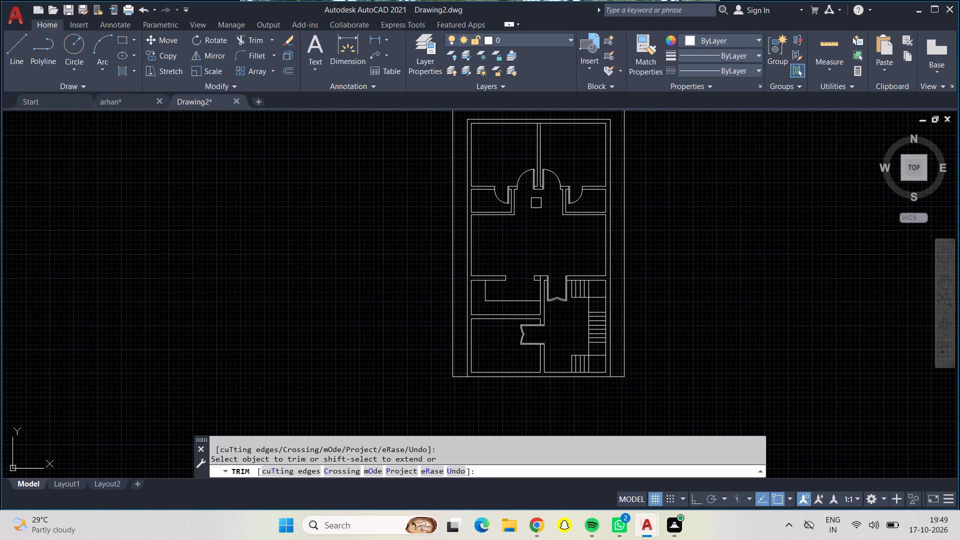
middle_drag(536, 203, 494, 229)
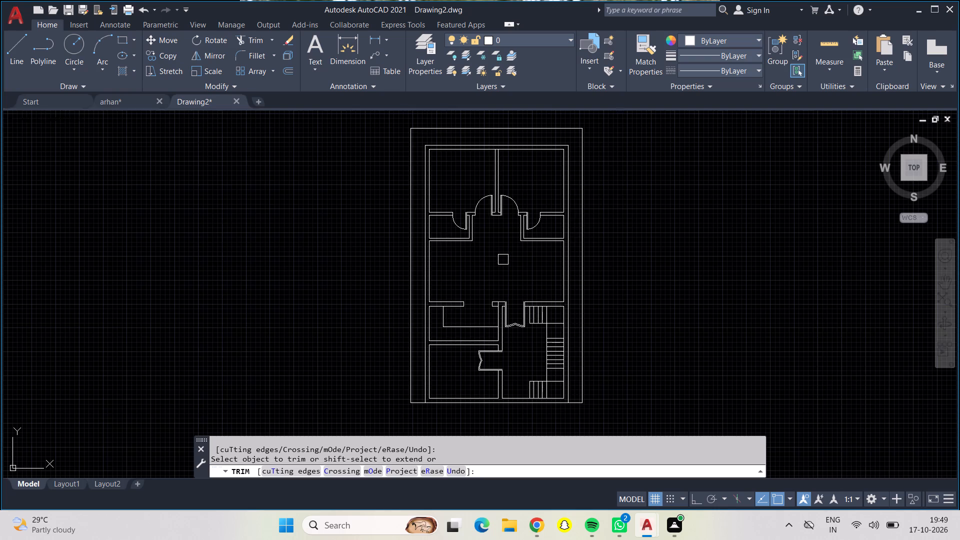
scroll(503, 259, up, 2)
middle_drag(512, 247, 519, 279)
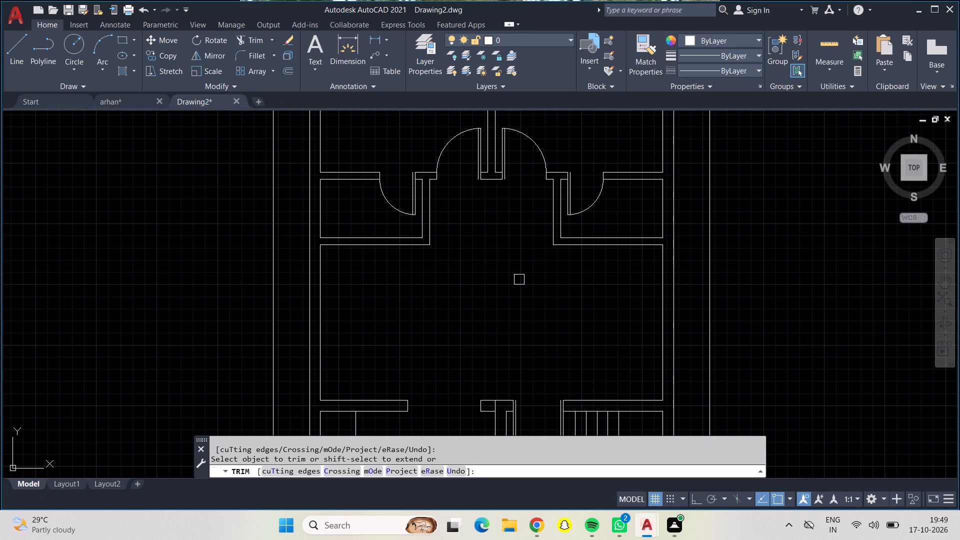
key(Escape)
scroll(506, 235, up, 1)
middle_drag(506, 235, 482, 318)
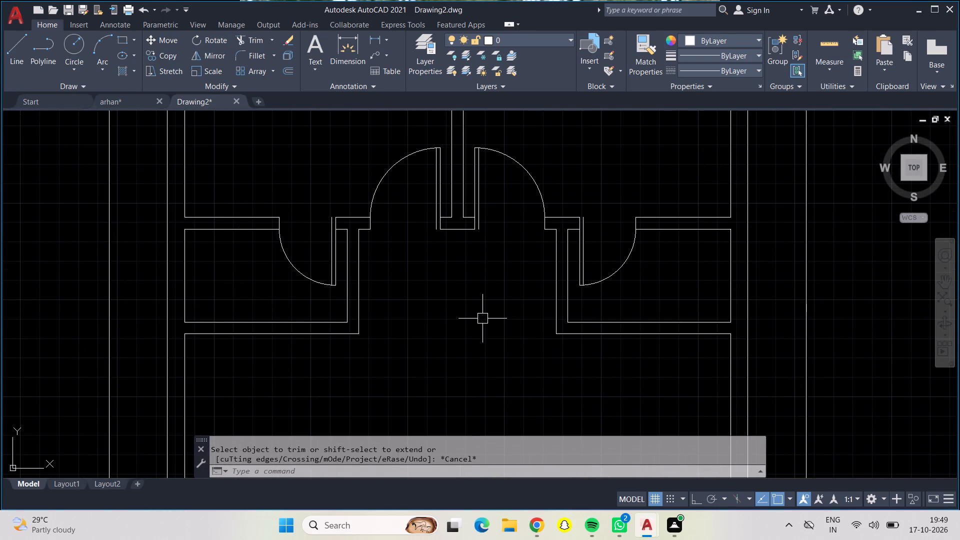
middle_drag(491, 309, 490, 329)
middle_drag(477, 307, 476, 340)
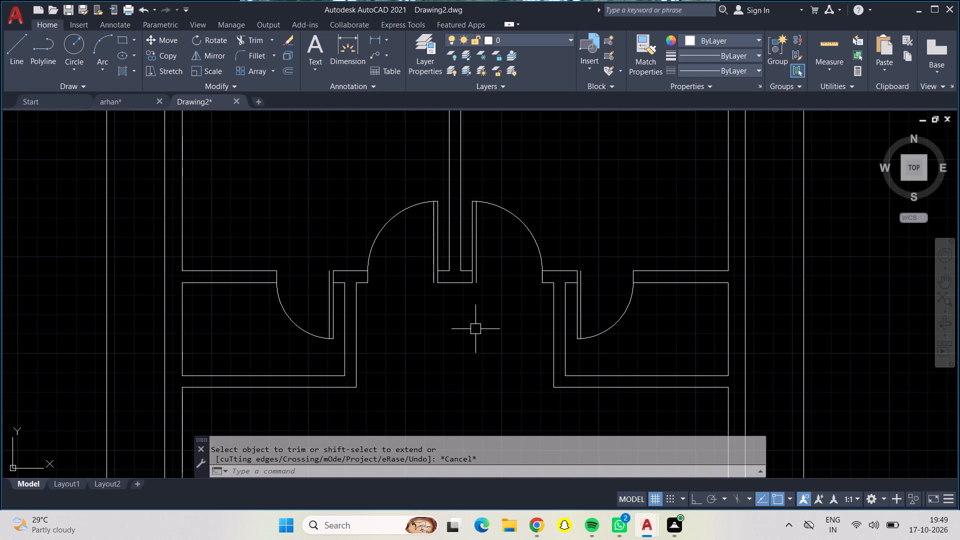
scroll(463, 312, down, 1)
middle_drag(450, 385, 472, 252)
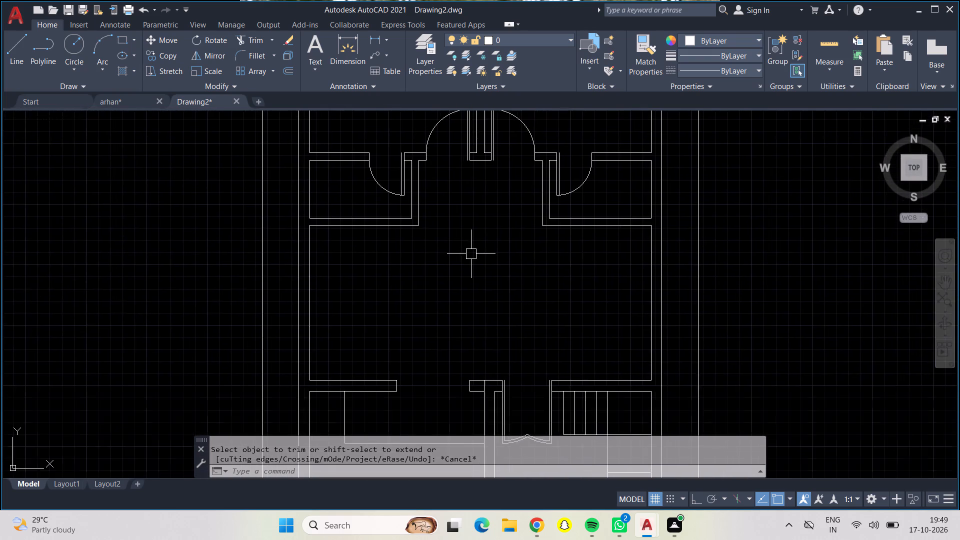
scroll(471, 254, down, 1)
middle_drag(470, 255, 426, 254)
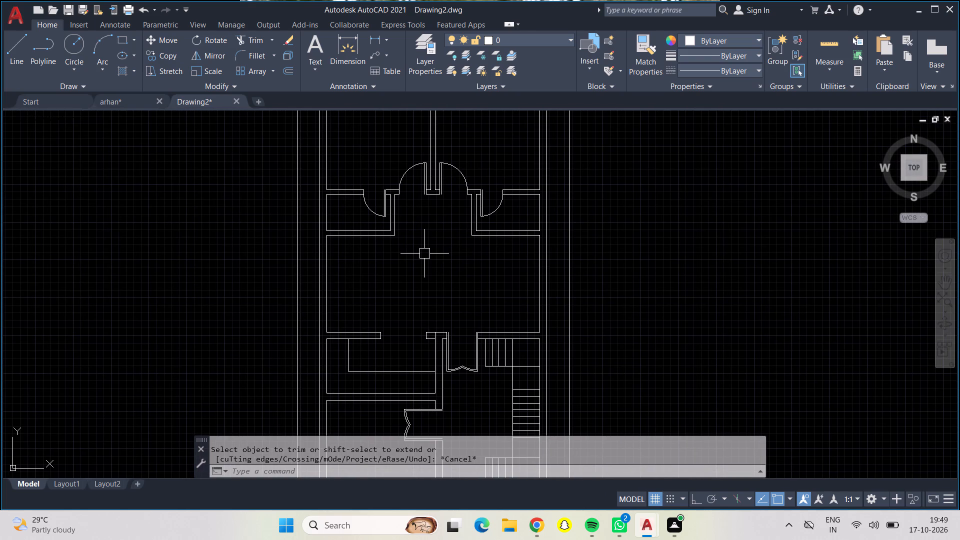
middle_drag(424, 253, 387, 263)
middle_drag(582, 232, 503, 244)
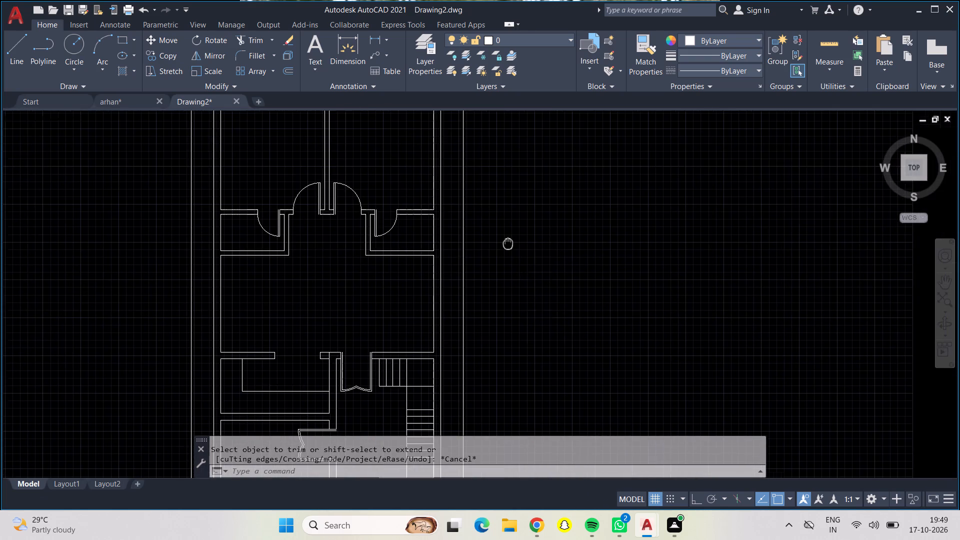
middle_drag(503, 244, 471, 252)
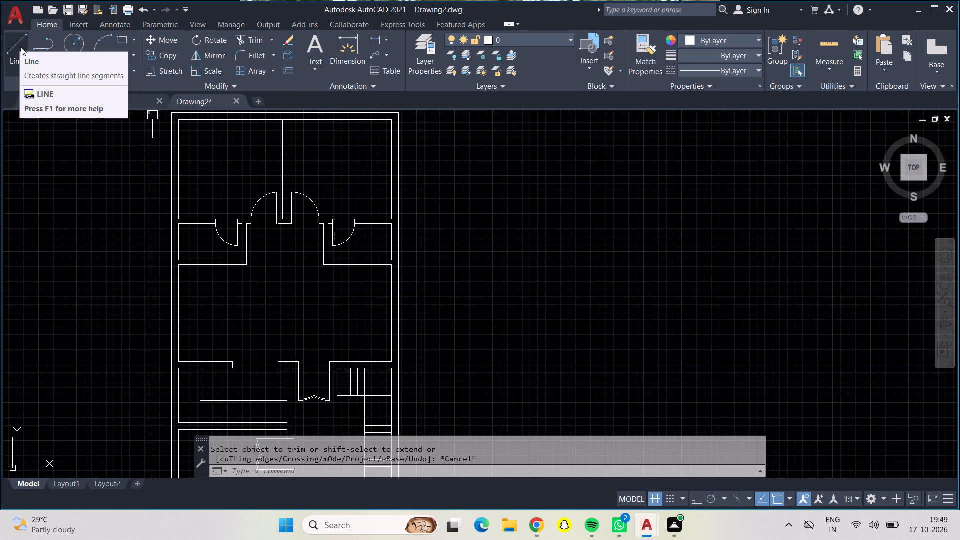
With Ortho on, draw a closed upright rectangle of lines, 9" wide and 4' high, in the empty space east of the plan.
click(22, 46)
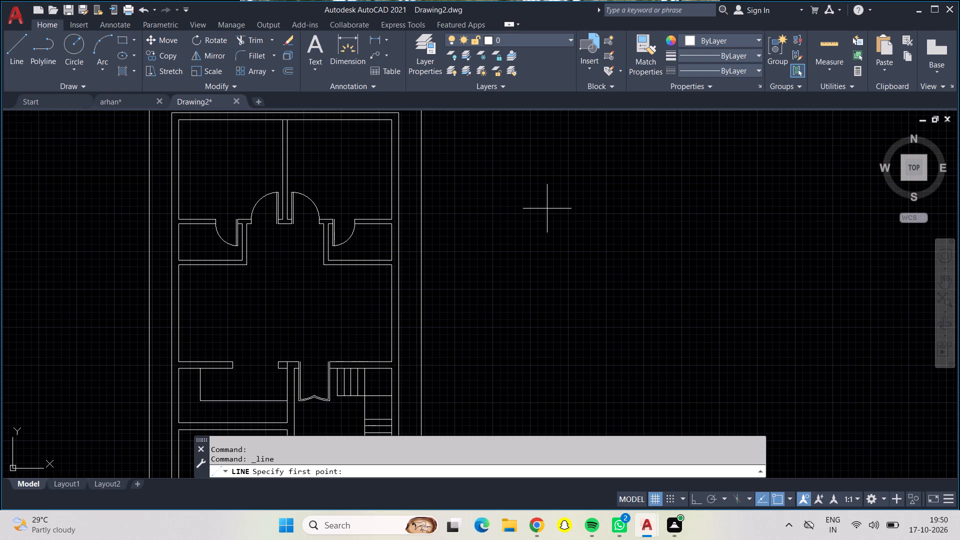
click(547, 208)
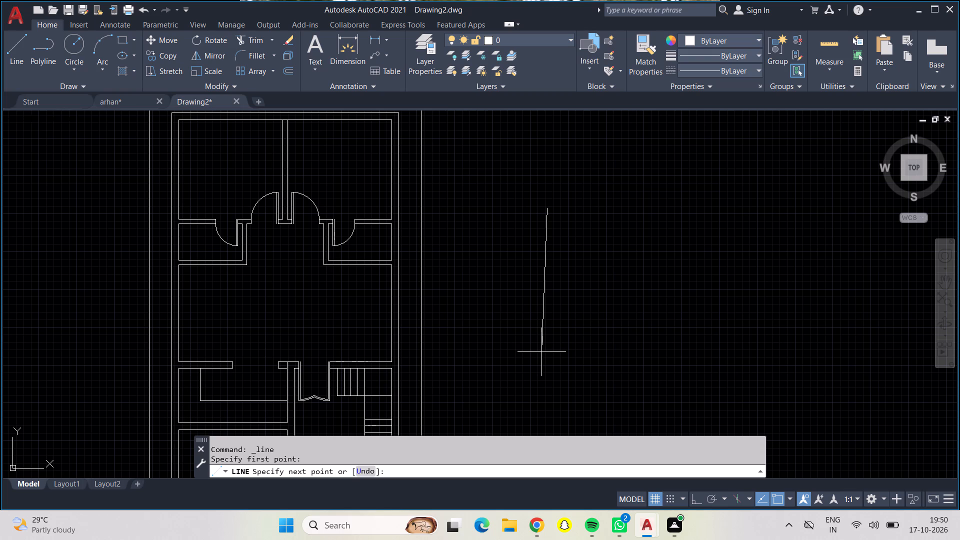
key(F8)
text(4')
key(Return)
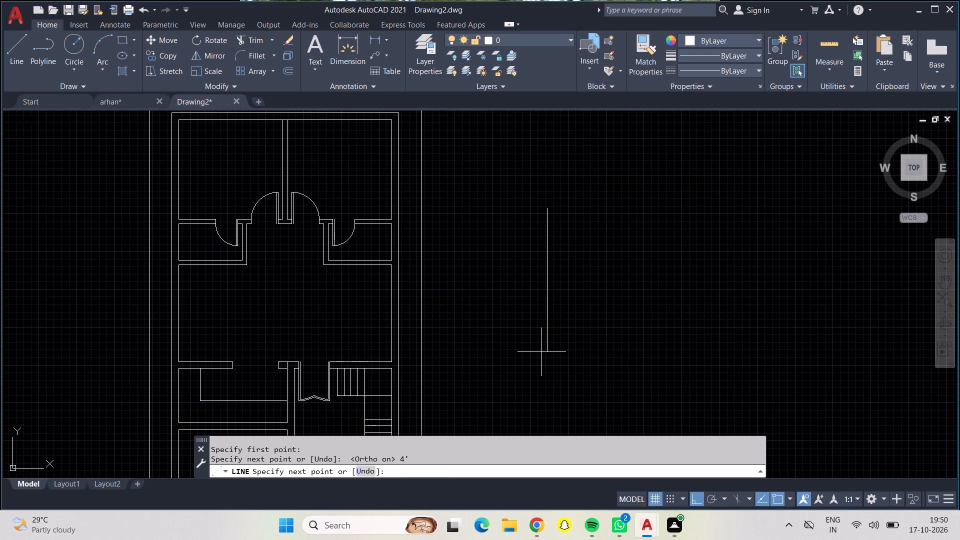
text(9")
key(Return)
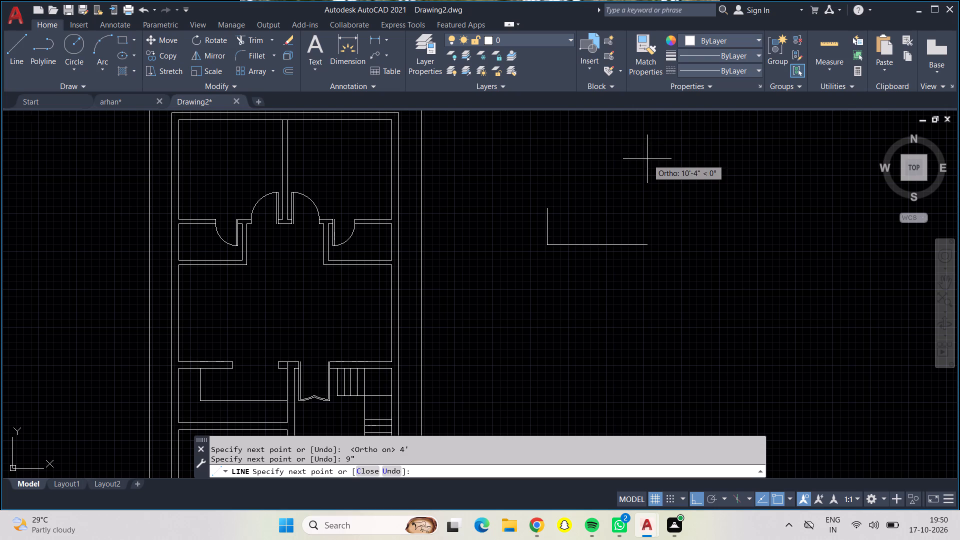
text(4')
key(Return)
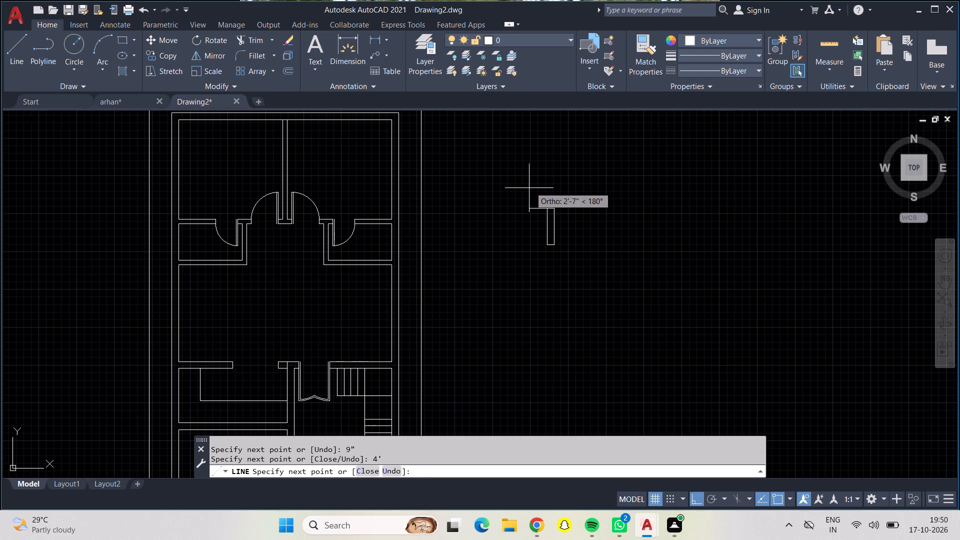
text(9")
key(Return)
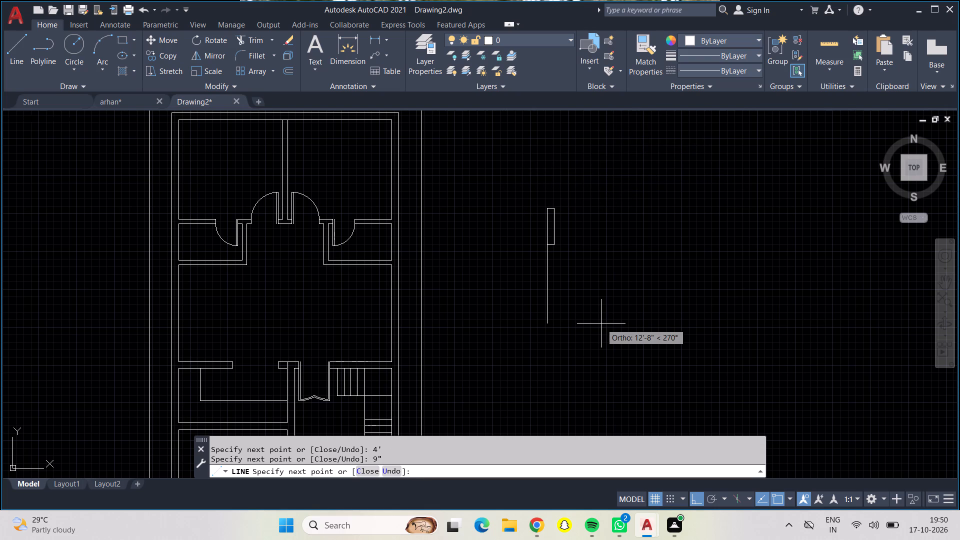
key(Return)
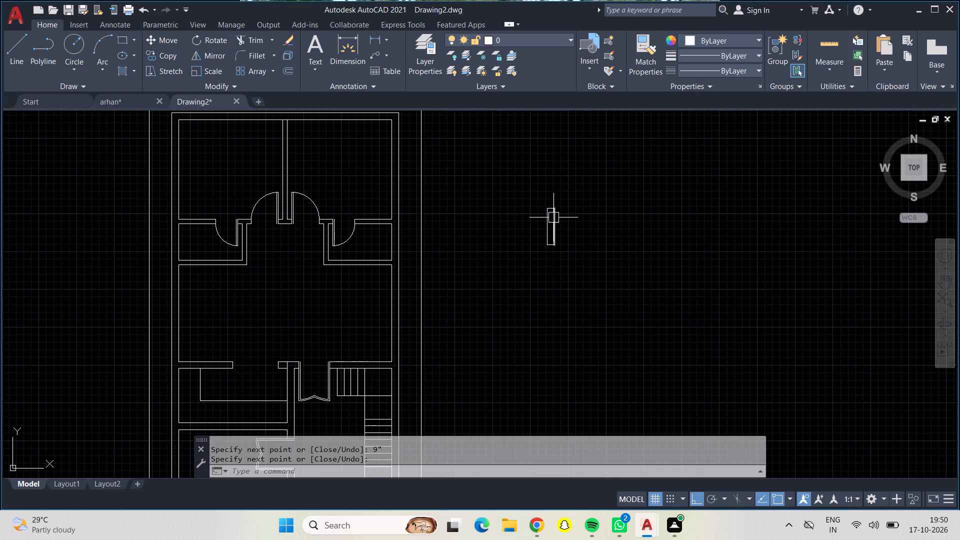
Offset both long sides of the 4' rectangle inward by 3".
scroll(553, 217, up, 4)
key(o)
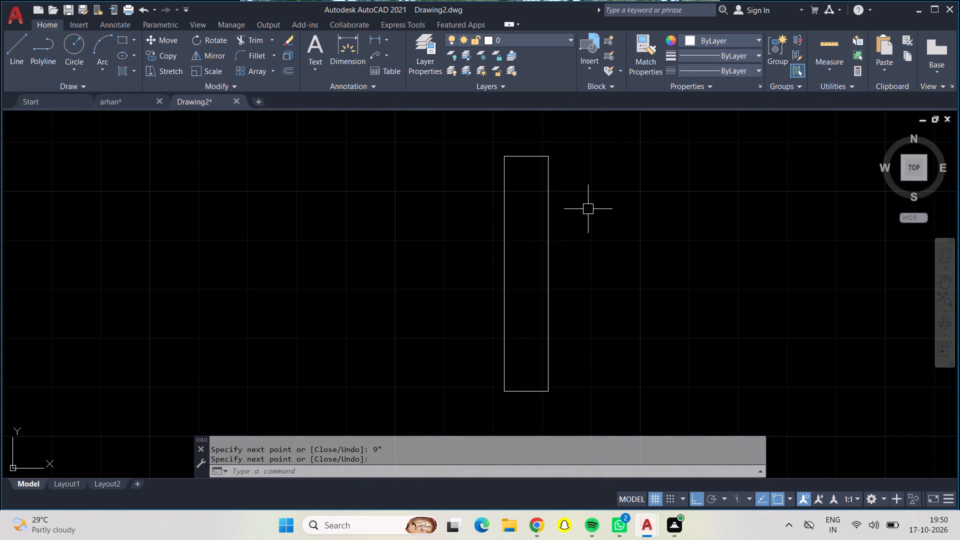
key(Return)
text(3")
key(Return)
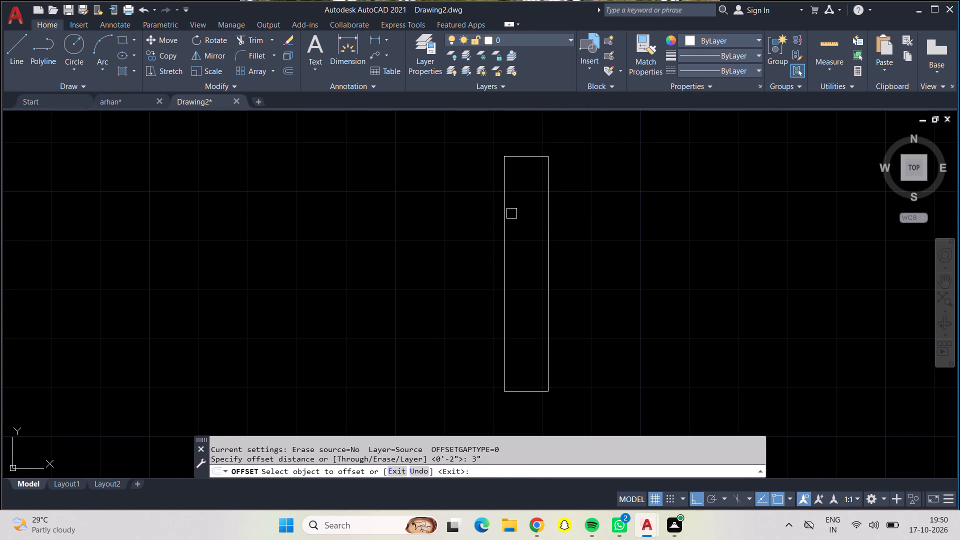
click(507, 214)
click(524, 235)
double_click(547, 248)
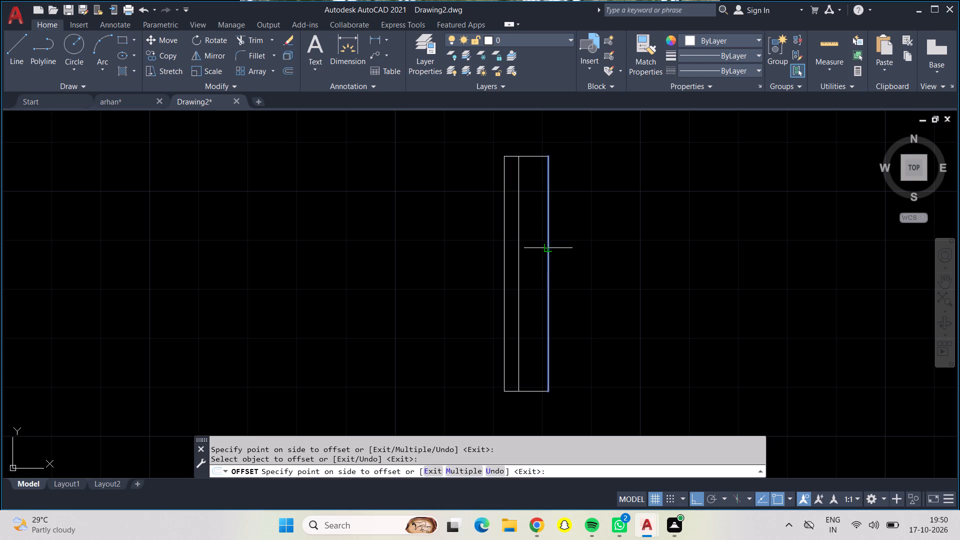
key(Return)
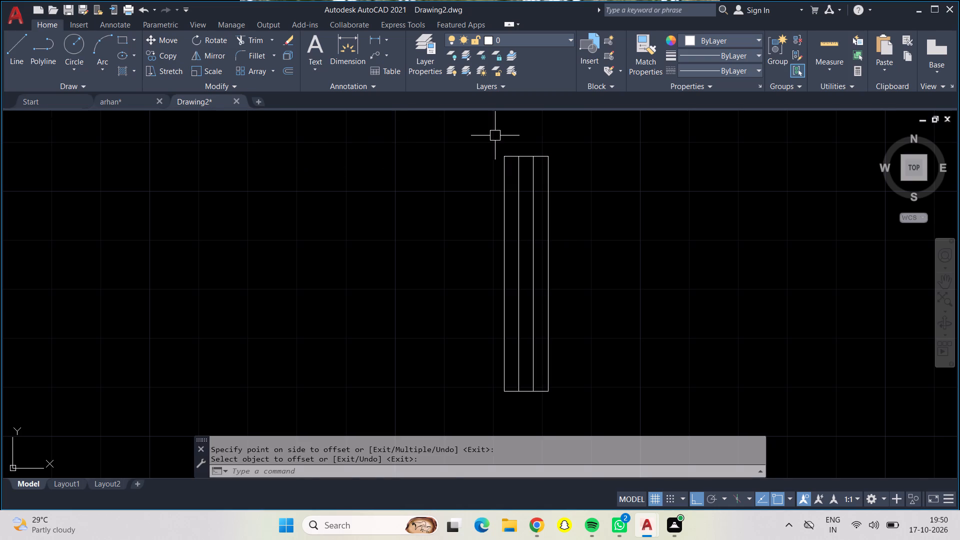
Copy the whole rectangle with its inner lines toward the floor plan, using the midpoint of its west side as base point.
drag(474, 140, 482, 138)
drag(648, 407, 634, 403)
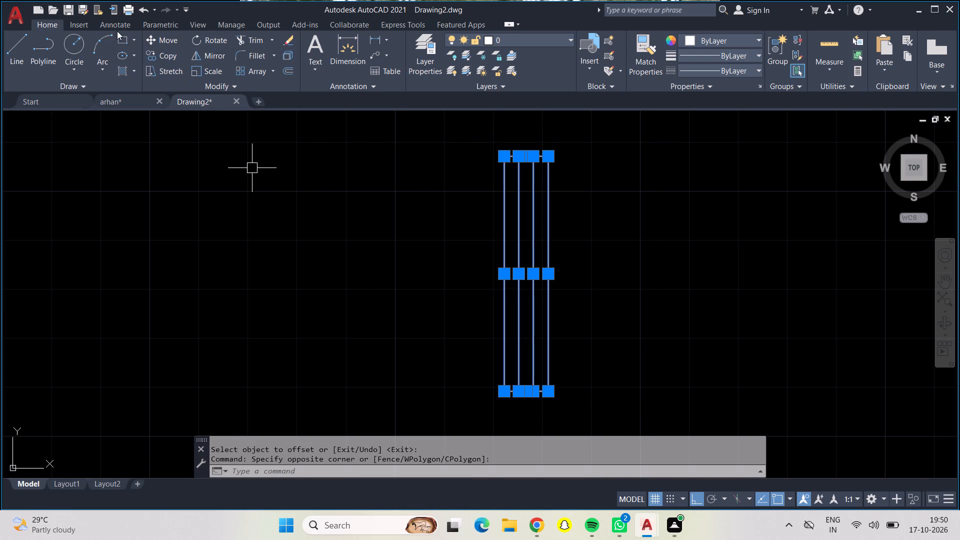
click(165, 54)
scroll(328, 111, down, 1)
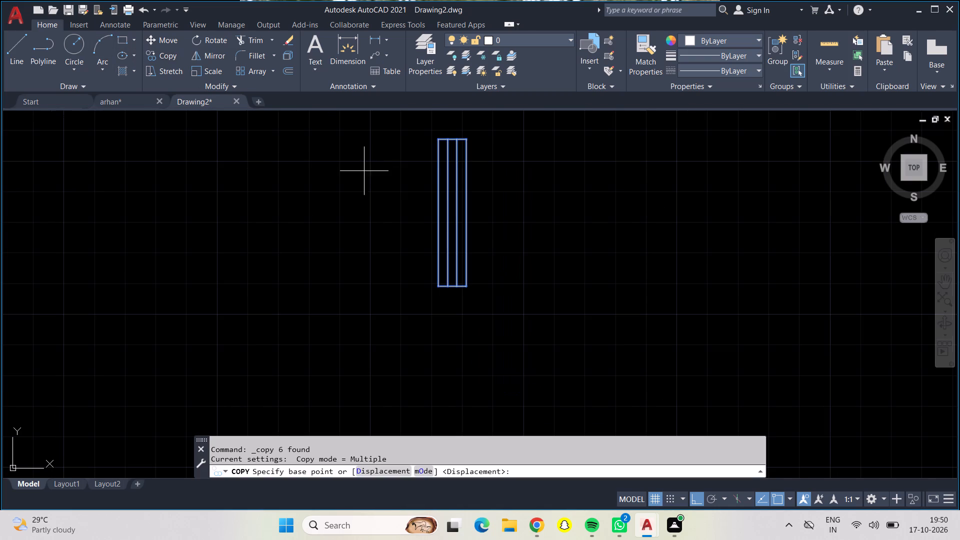
drag(443, 211, 437, 211)
scroll(140, 197, down, 3)
middle_drag(140, 197, 253, 256)
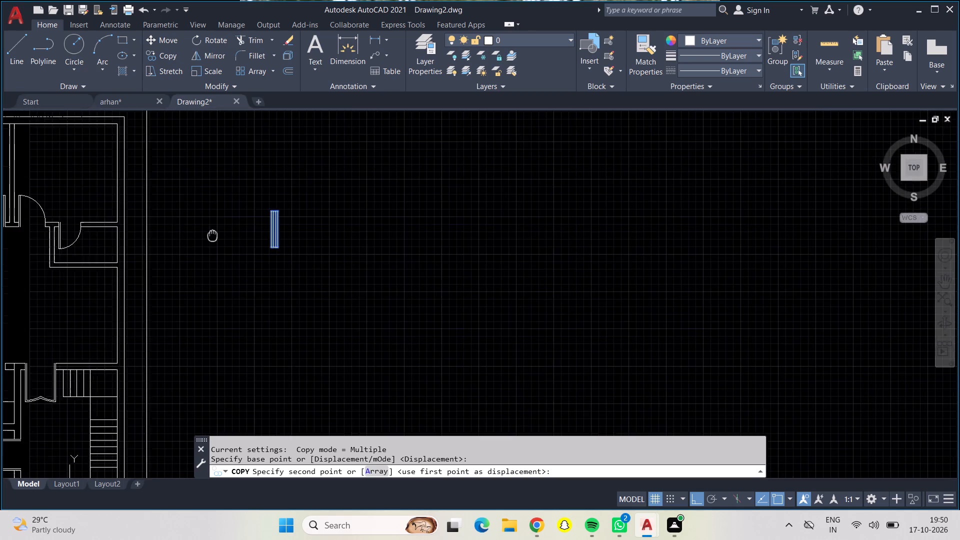
middle_drag(253, 256, 384, 310)
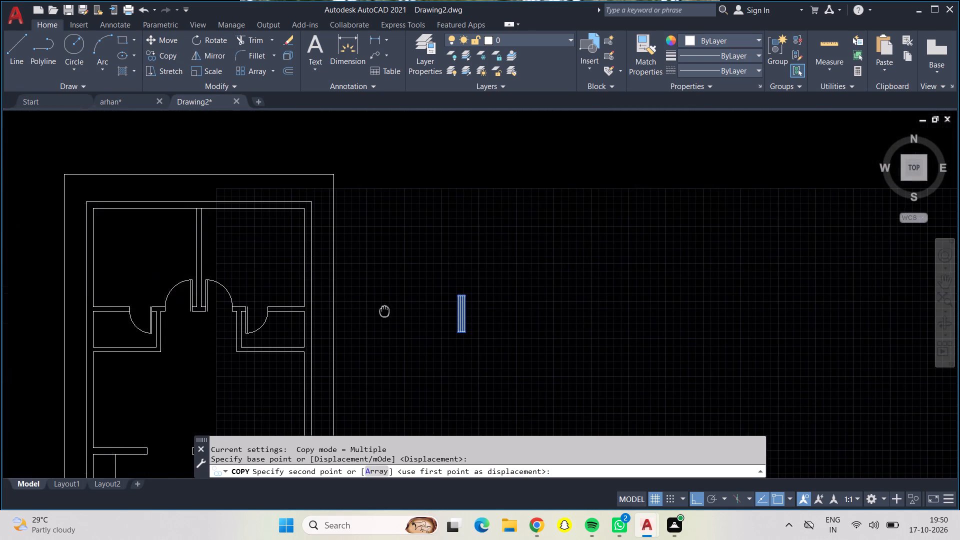
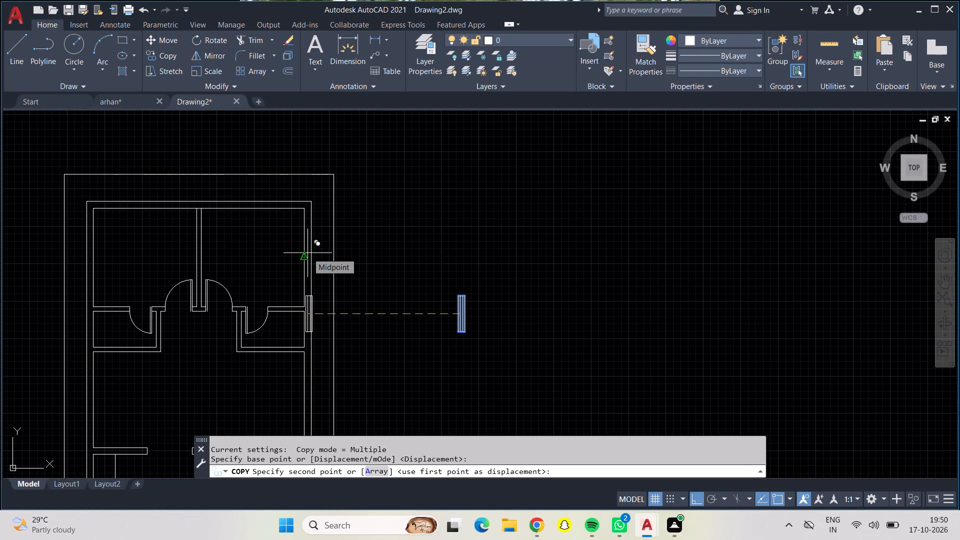
Turn Ortho off so the window copy can be placed freely.
key(F8)
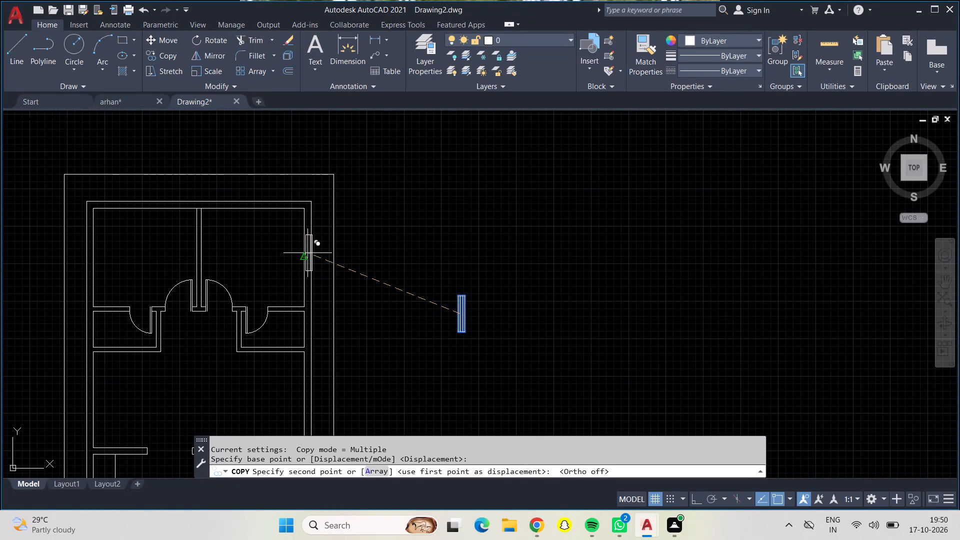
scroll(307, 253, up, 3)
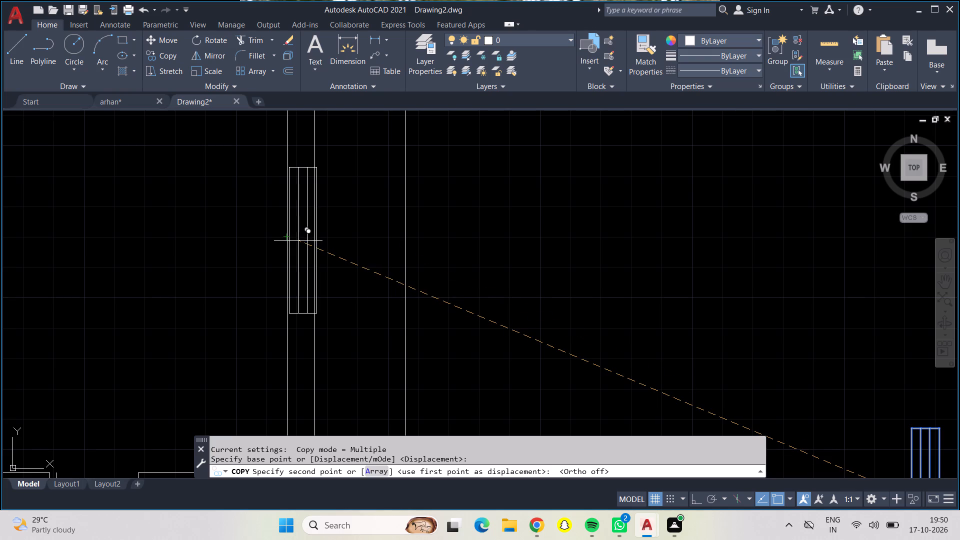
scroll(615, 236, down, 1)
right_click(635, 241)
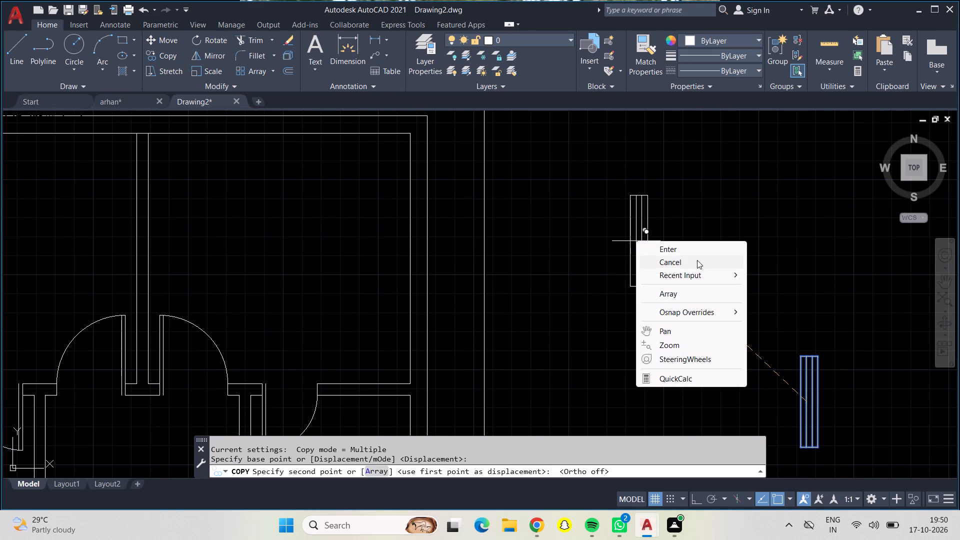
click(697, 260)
Copy the window symbol by its west-side midpoint into the northeast bedroom's east wall and the northwest bedroom's west wall.
drag(756, 310, 830, 332)
drag(916, 468, 910, 465)
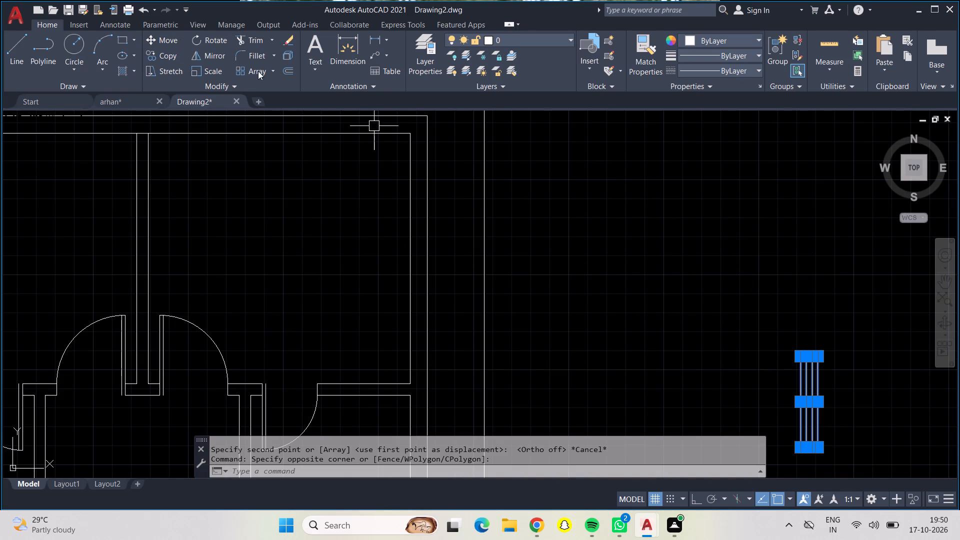
click(156, 47)
click(159, 56)
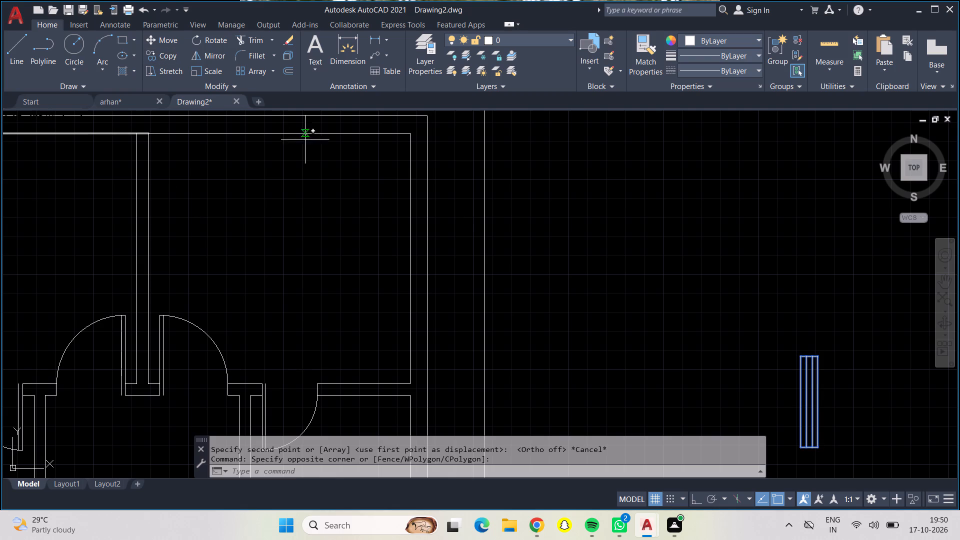
drag(798, 401, 792, 399)
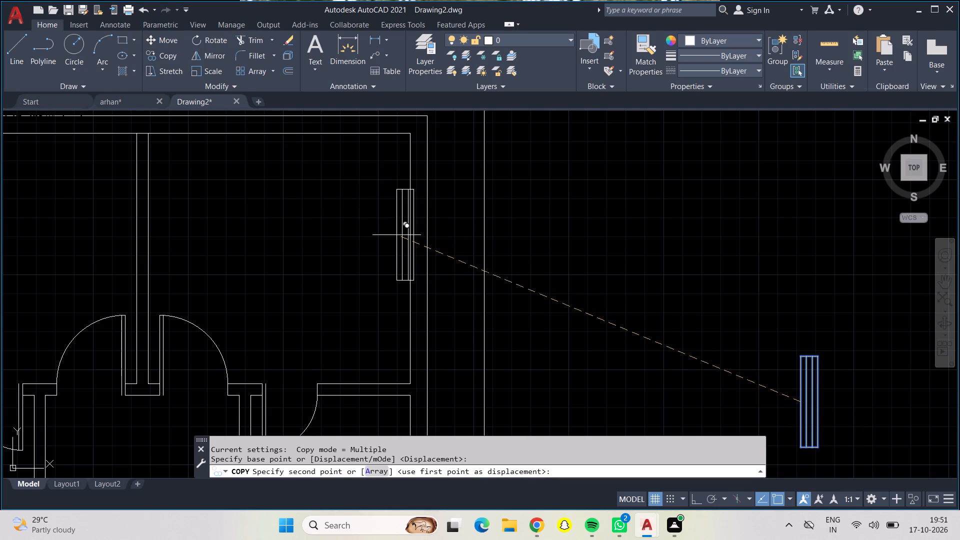
scroll(418, 236, up, 2)
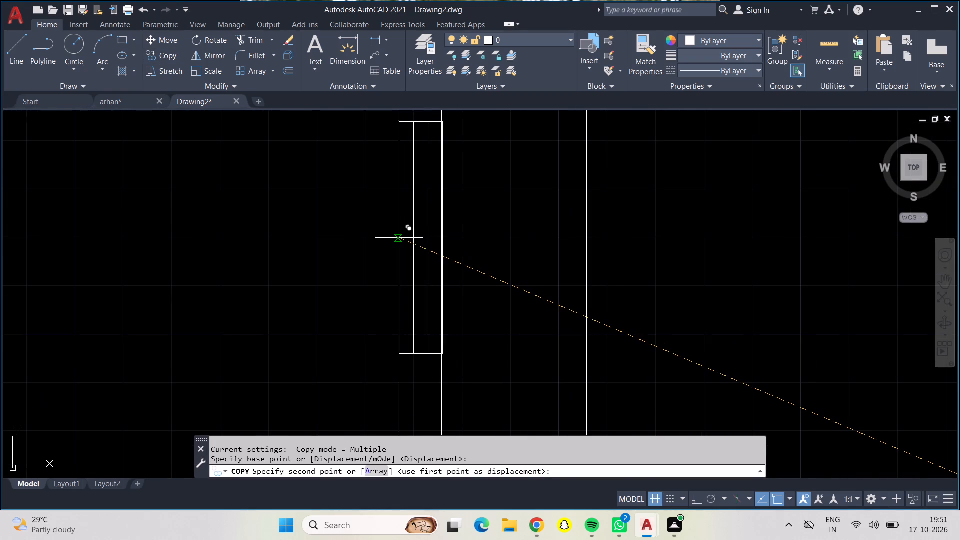
click(399, 238)
scroll(400, 242, down, 3)
middle_drag(174, 232, 379, 257)
scroll(256, 267, up, 3)
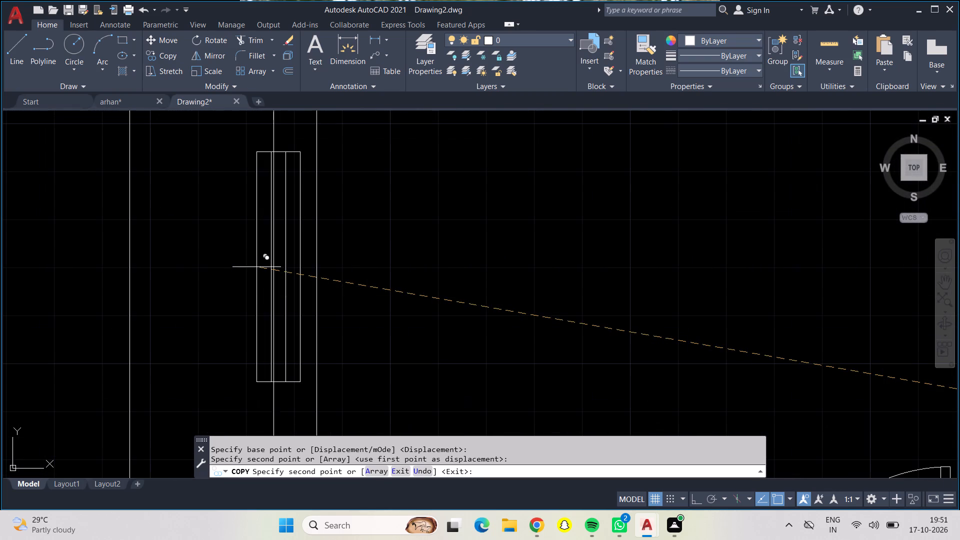
click(272, 267)
Place two more window copies, one above the other, in the east wall of the large central room.
scroll(326, 261, down, 3)
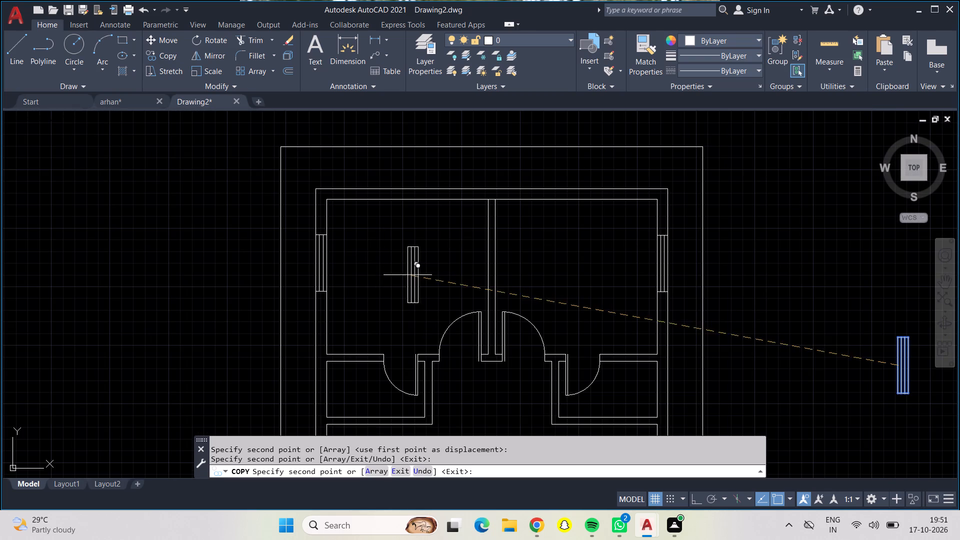
middle_drag(407, 275, 398, 130)
middle_drag(412, 335, 380, 228)
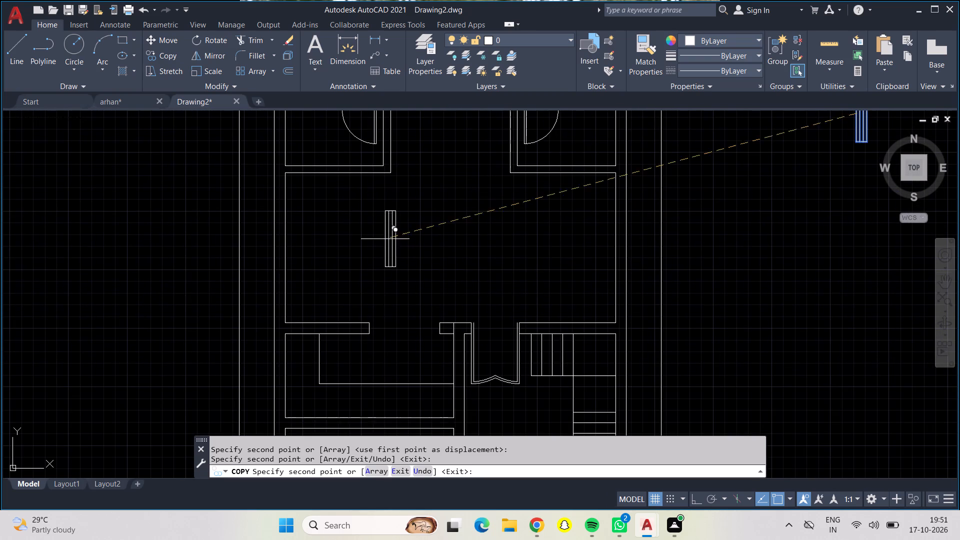
scroll(631, 202, up, 2)
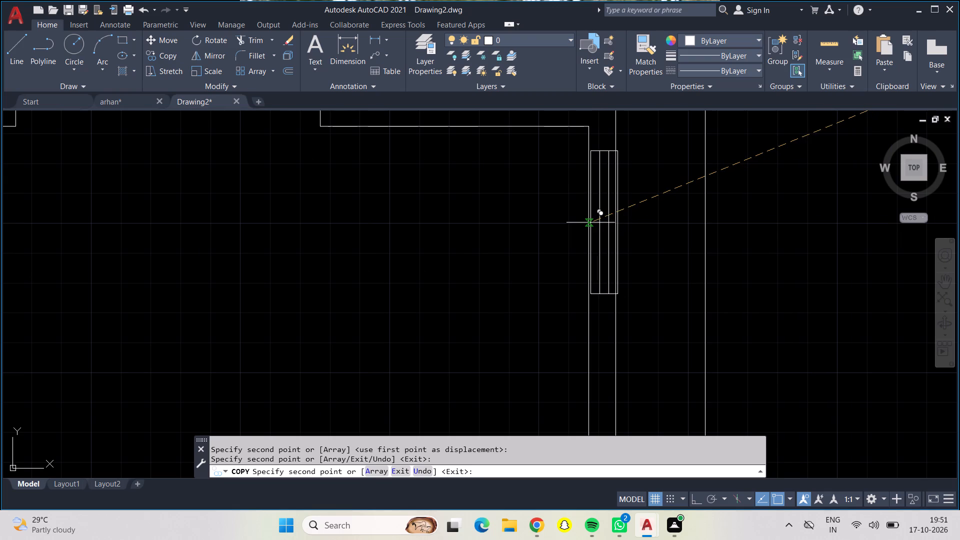
click(589, 221)
scroll(613, 251, down, 1)
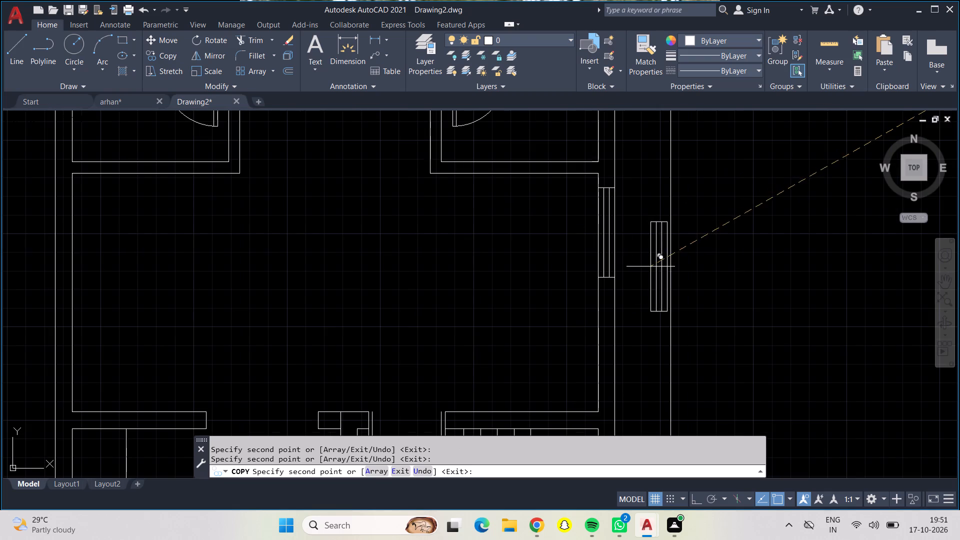
middle_drag(640, 281, 636, 205)
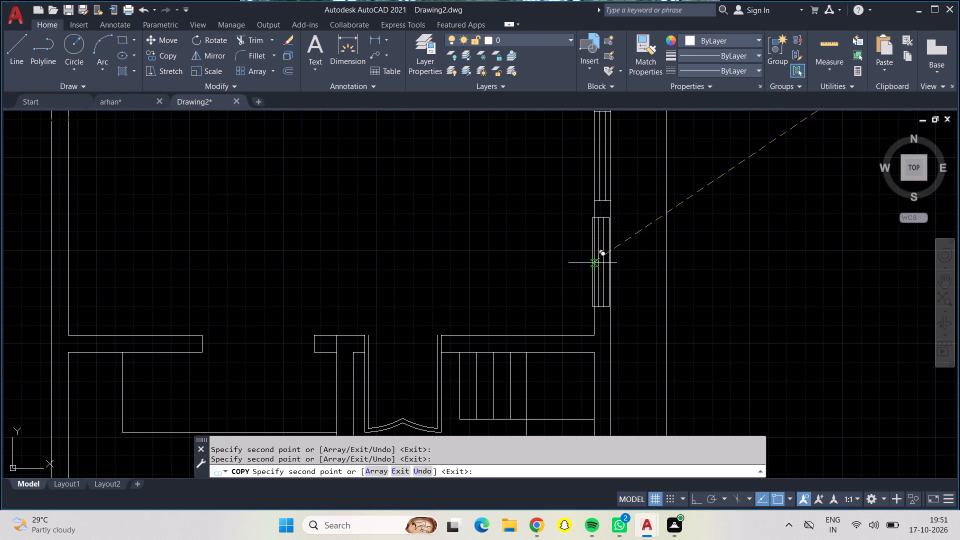
click(595, 273)
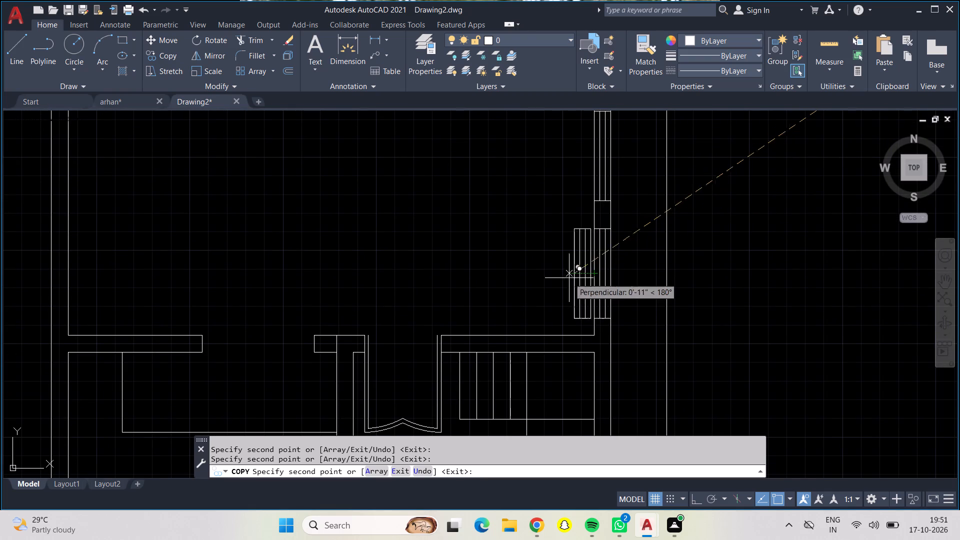
Place window copies in the west wall of the southwest room and in its east wall just south of the door.
scroll(567, 277, down, 1)
middle_drag(529, 263, 566, 139)
scroll(462, 248, up, 1)
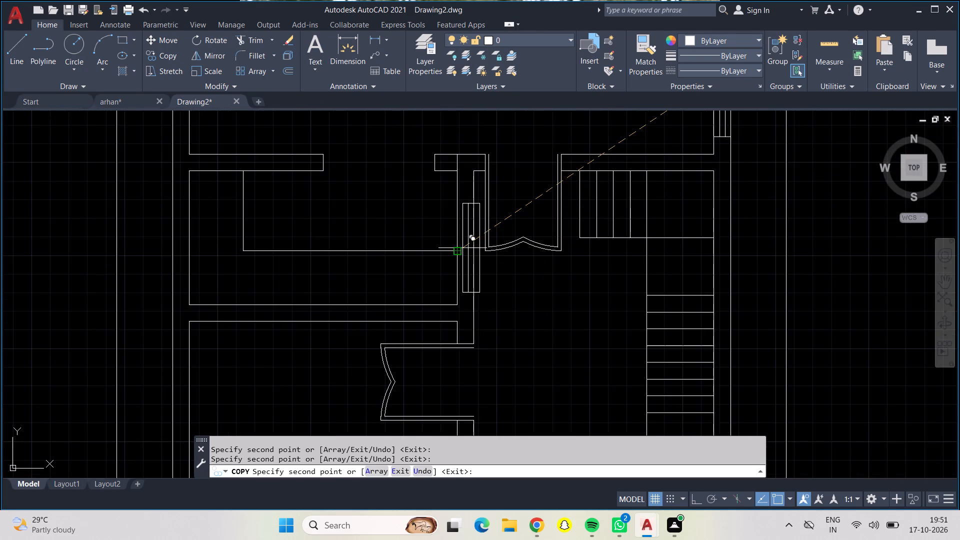
scroll(462, 248, up, 1)
scroll(461, 245, down, 1)
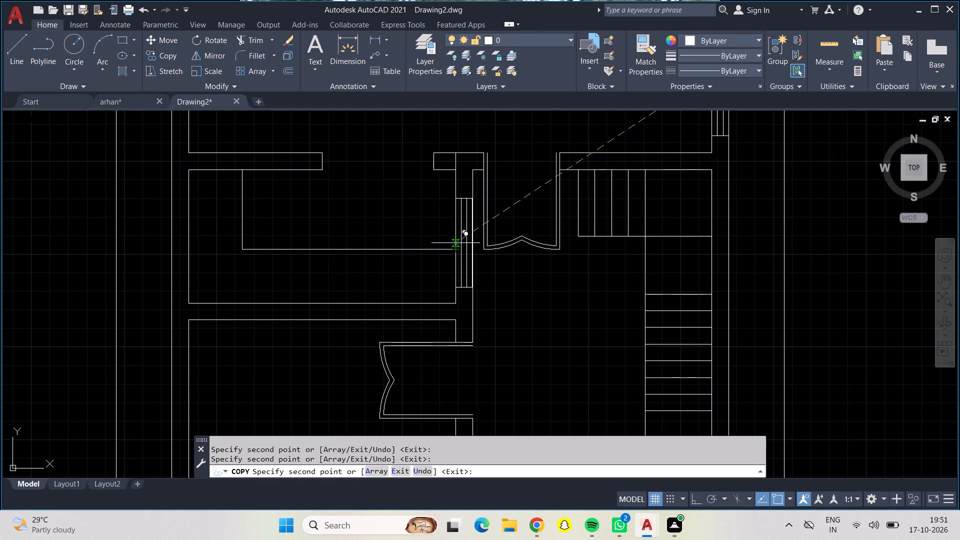
scroll(455, 243, up, 2)
scroll(455, 243, down, 2)
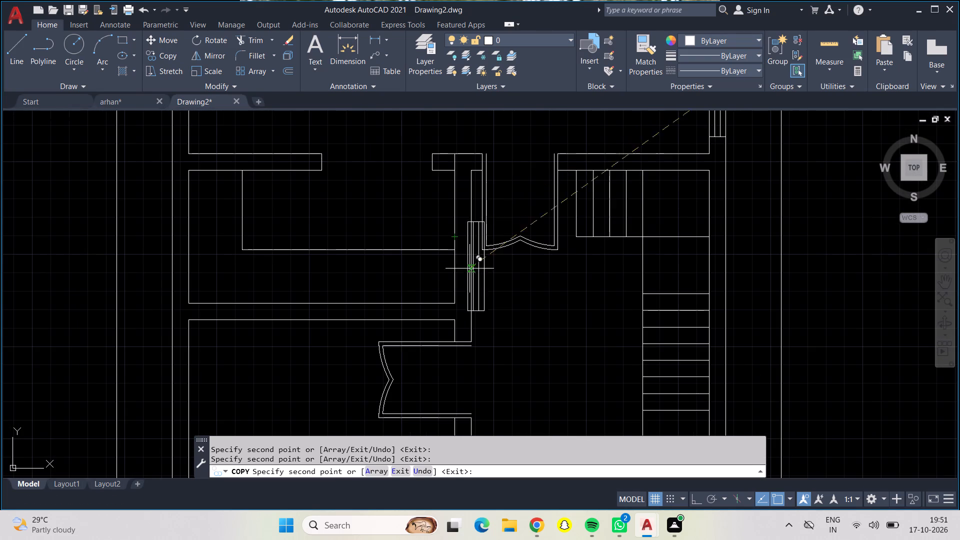
middle_drag(500, 312, 510, 234)
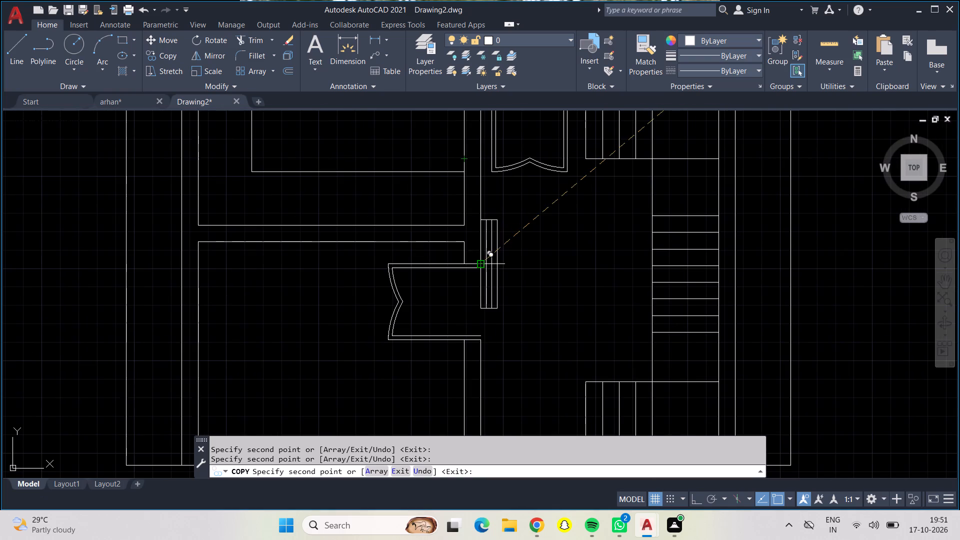
middle_drag(291, 308, 310, 232)
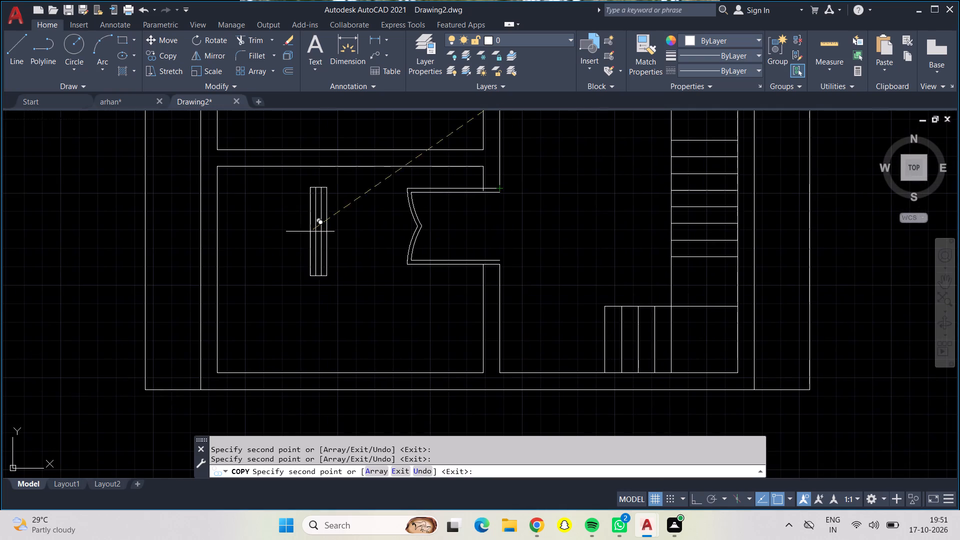
scroll(199, 257, up, 2)
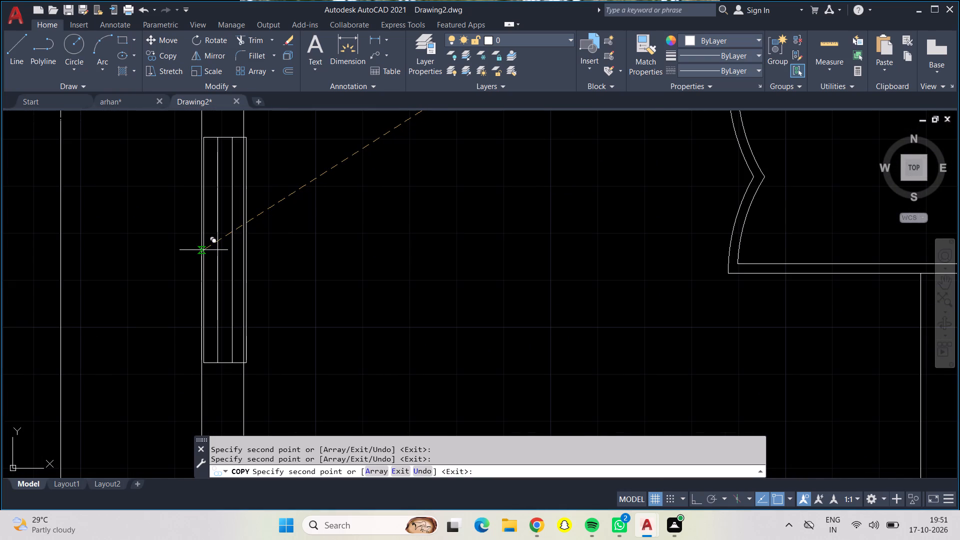
click(203, 250)
scroll(259, 249, down, 2)
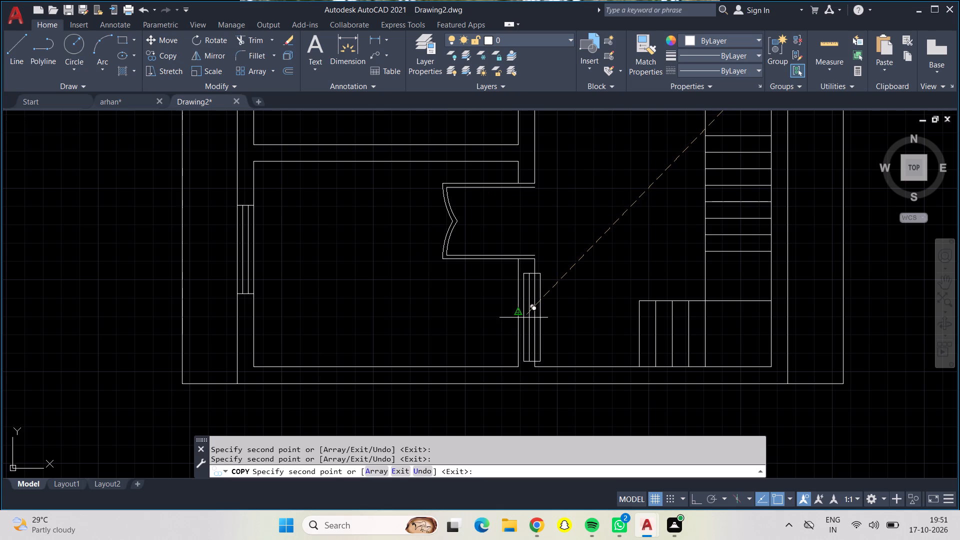
click(516, 314)
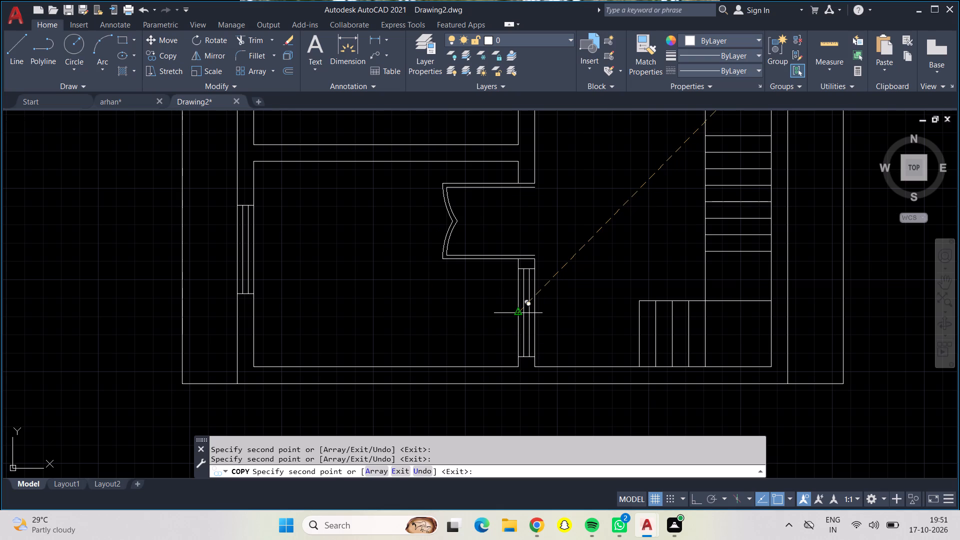
Place one more window copy in the west wall of the large central room and finish copying.
scroll(481, 309, down, 1)
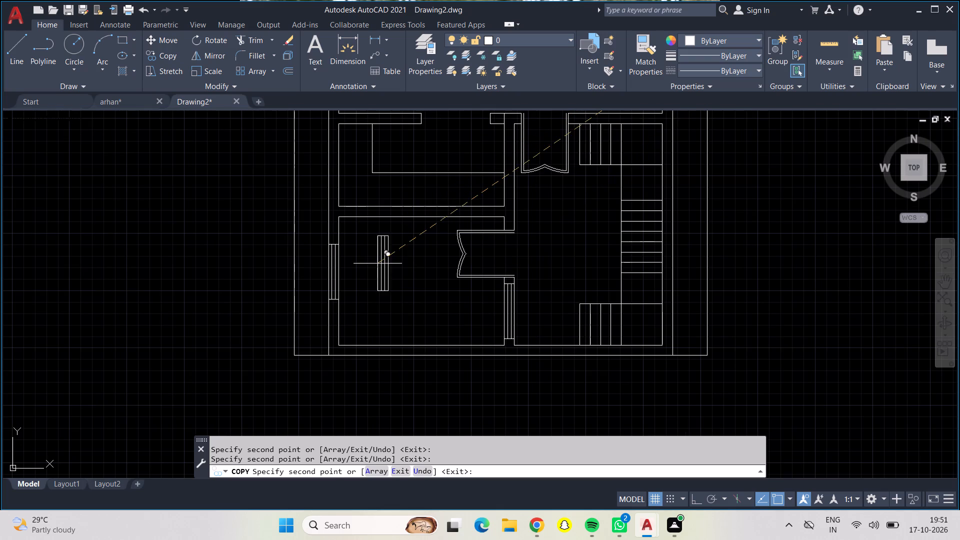
middle_drag(377, 263, 400, 411)
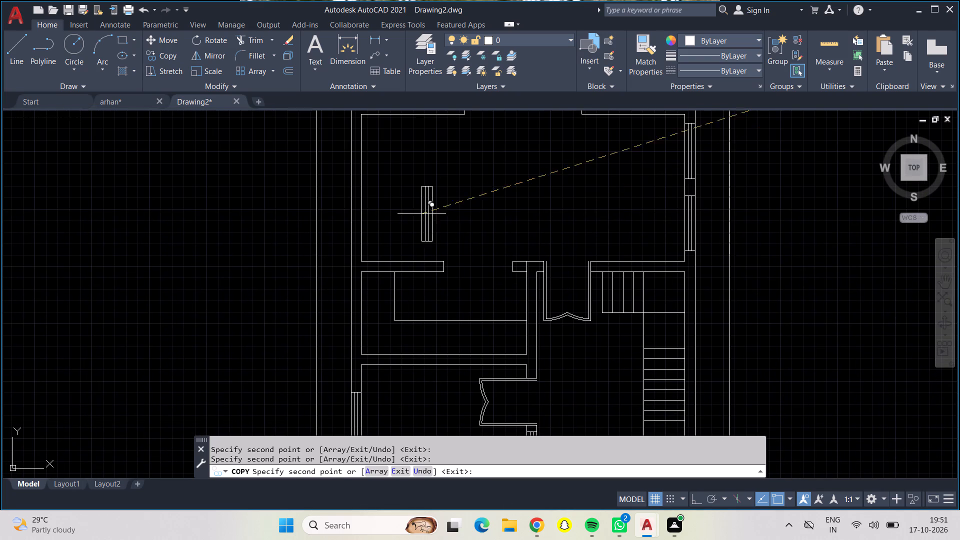
middle_drag(429, 202, 439, 268)
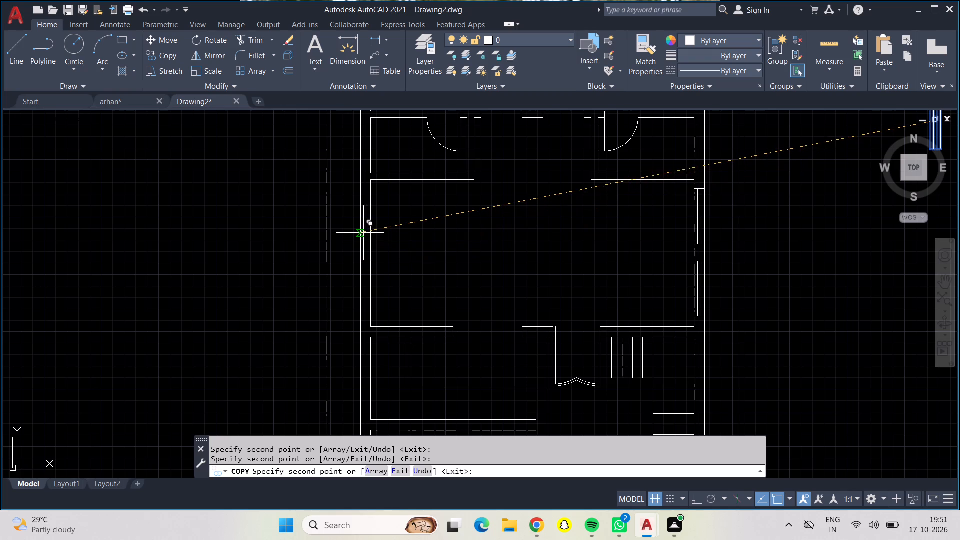
scroll(360, 233, up, 1)
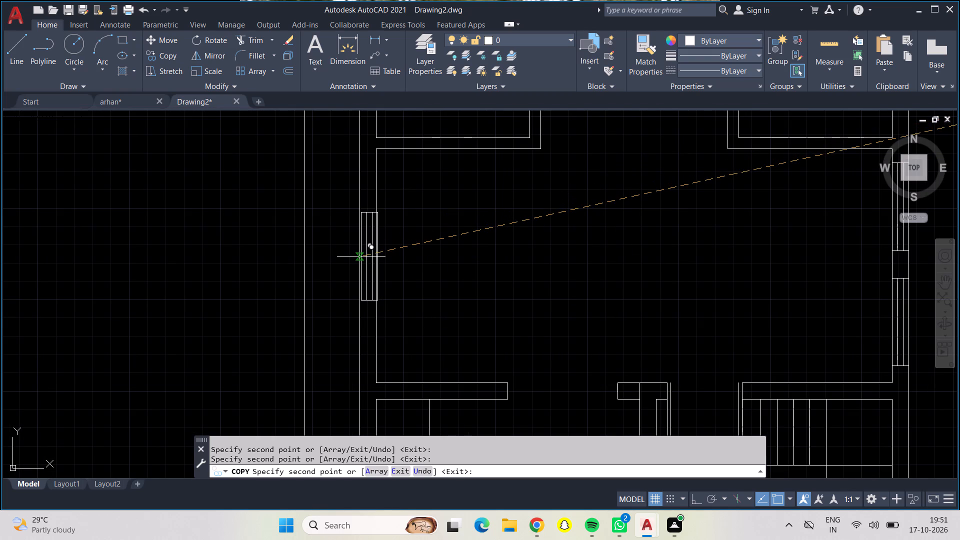
click(360, 256)
scroll(359, 260, down, 2)
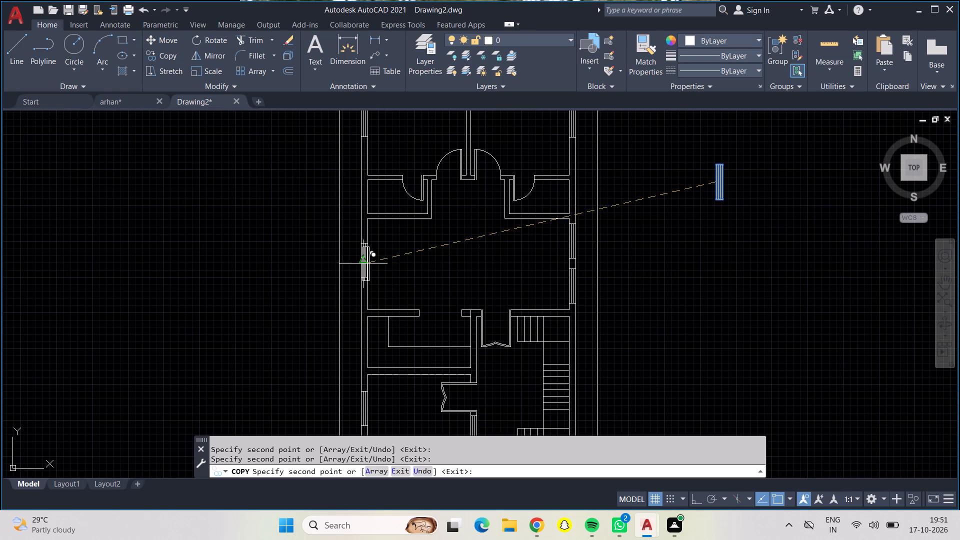
middle_drag(494, 255, 499, 308)
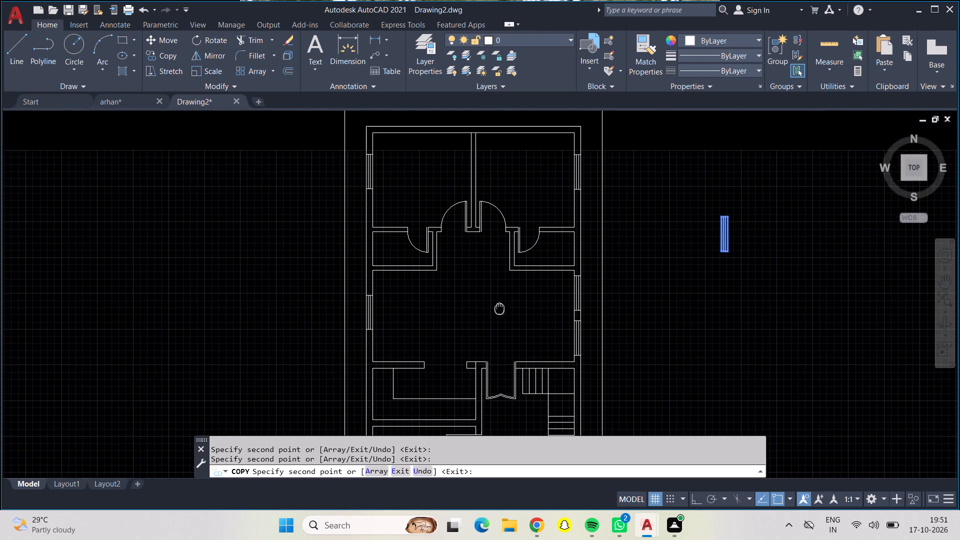
middle_drag(499, 308, 499, 310)
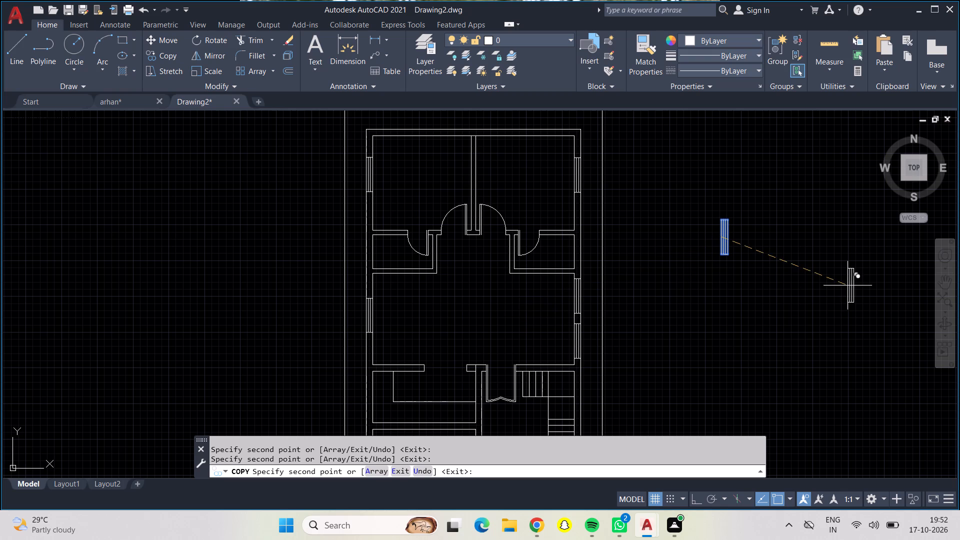
key(Return)
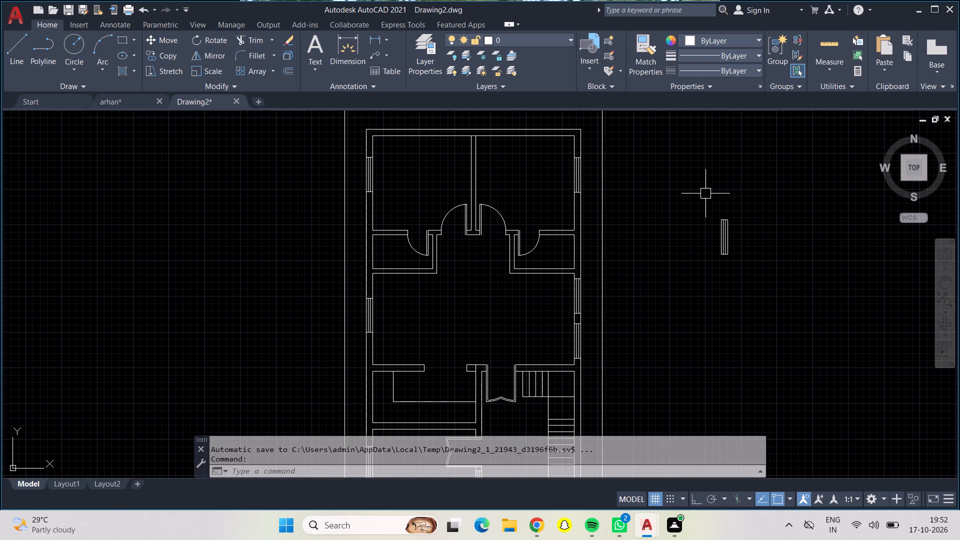
With Ortho on, rotate the original window symbol east of the plan to 270° about its southwest corner.
click(705, 193)
click(770, 315)
click(209, 41)
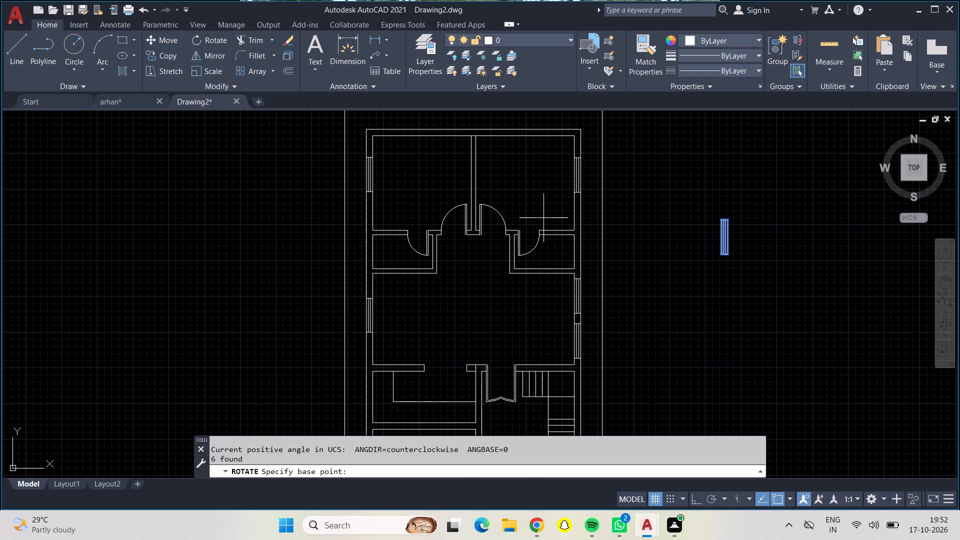
key(F8)
click(723, 250)
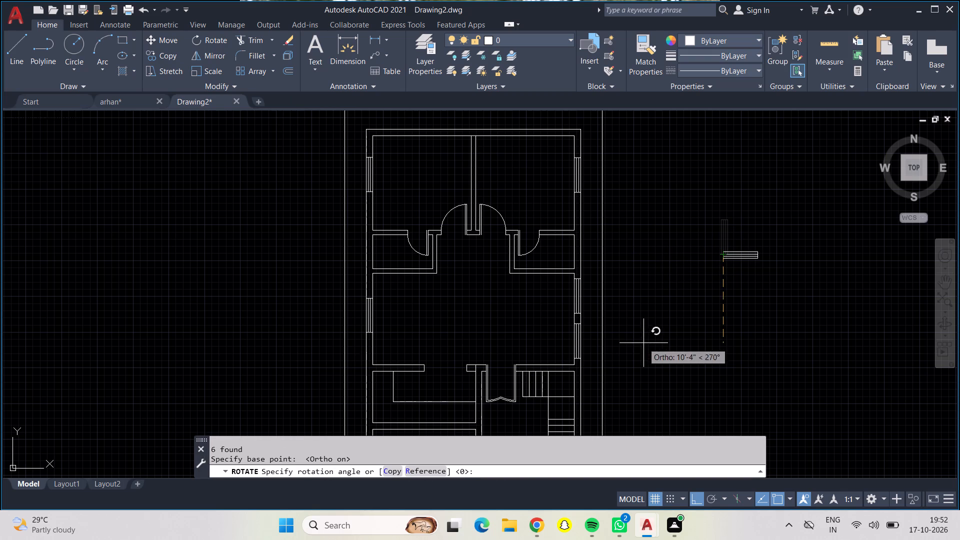
click(677, 350)
With Ortho off, copy the rotated window symbol from its upper midpoint into the north walls of the northwest and northeast rooms.
drag(703, 225, 708, 230)
click(790, 321)
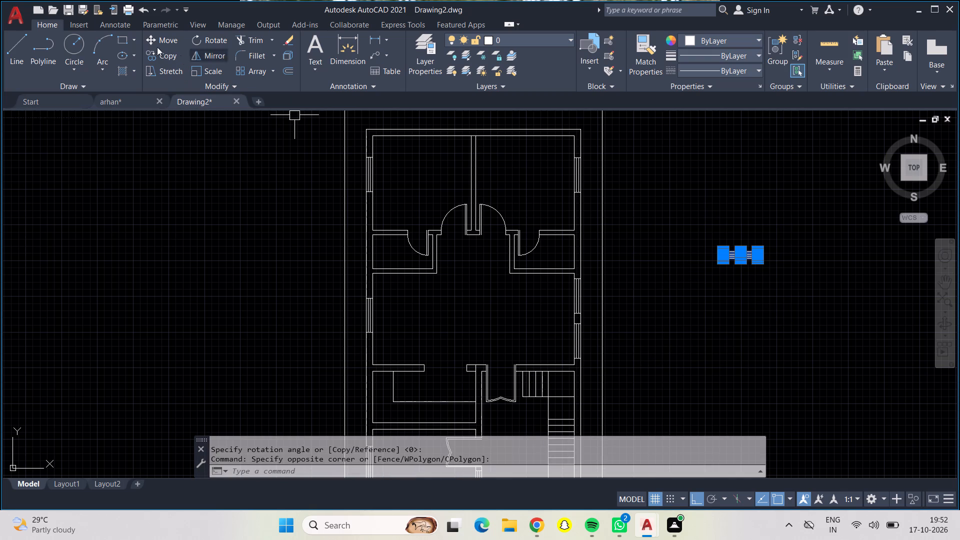
click(160, 53)
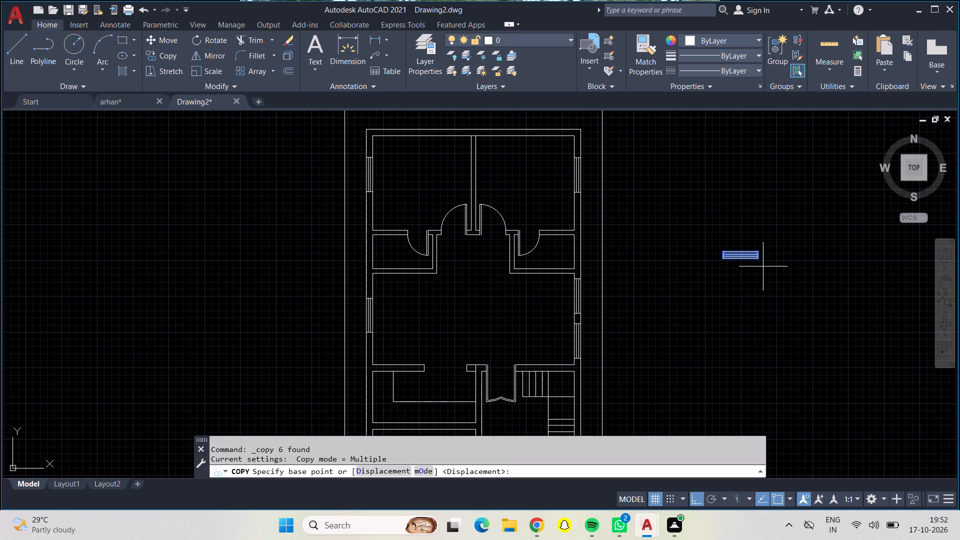
click(738, 251)
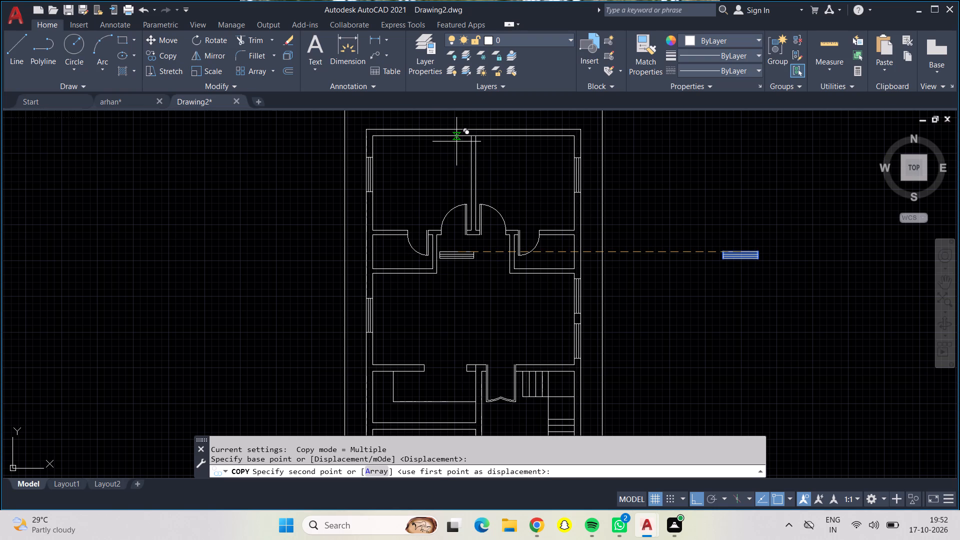
key(F8)
scroll(438, 129, up, 3)
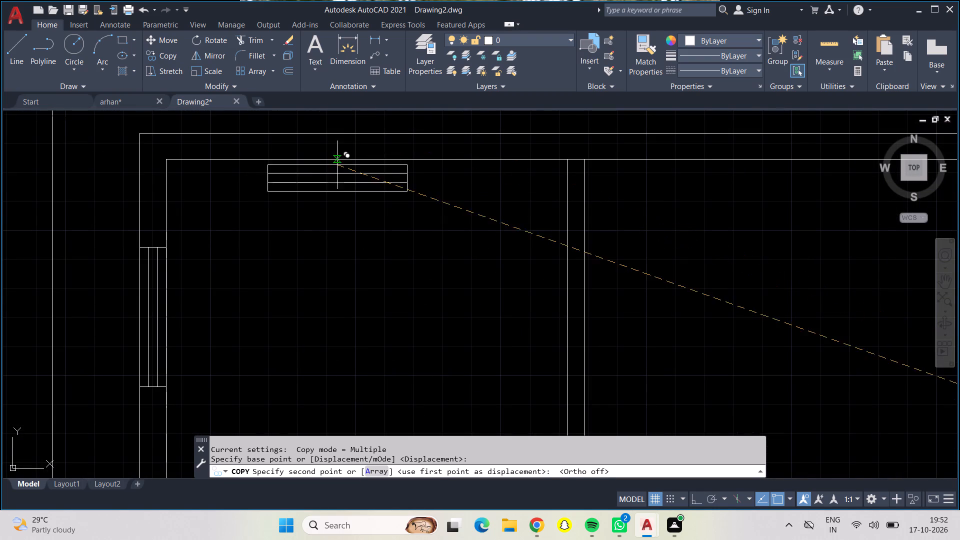
click(369, 134)
scroll(757, 213, down, 1)
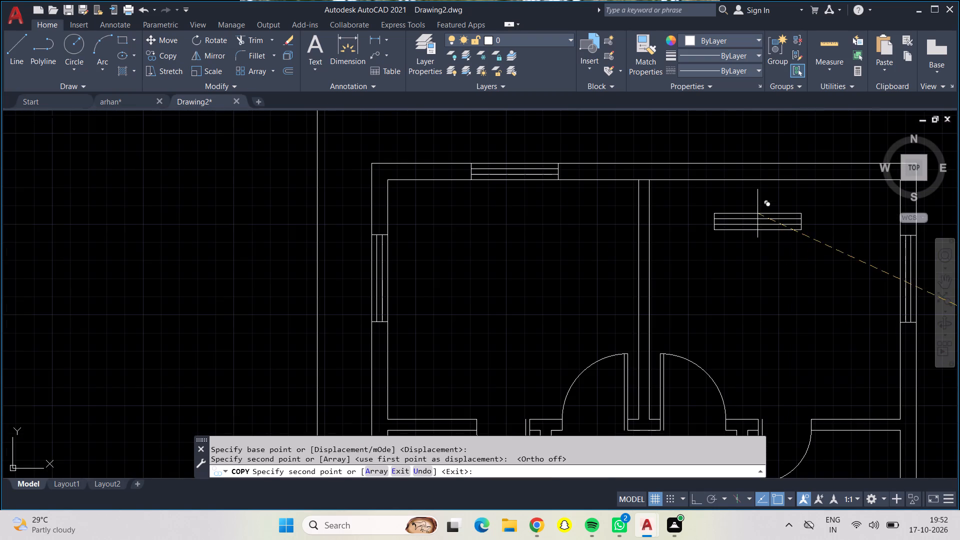
middle_drag(757, 213, 655, 230)
click(675, 178)
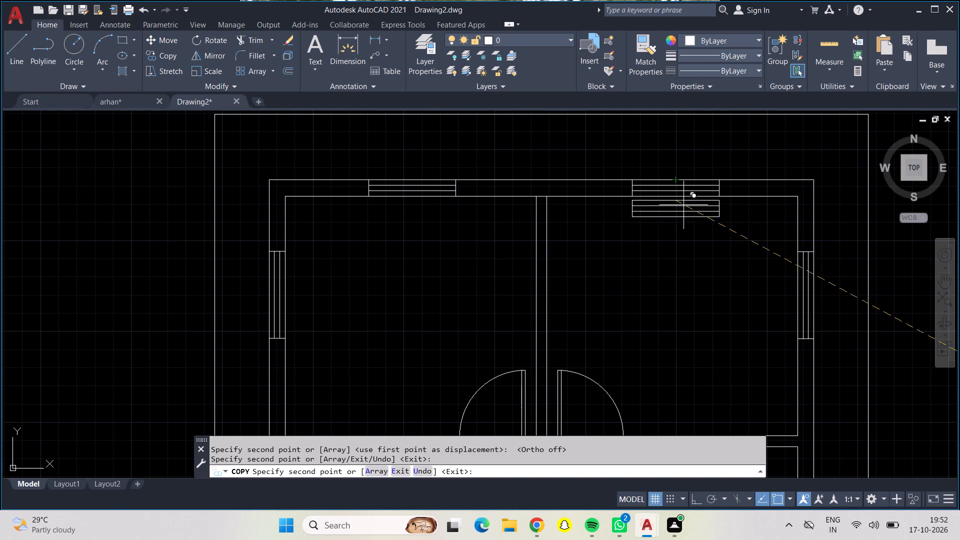
Place another horizontal window copy in the south wall of the southwest room and finish copying.
scroll(690, 215, down, 1)
middle_drag(688, 321, 689, 137)
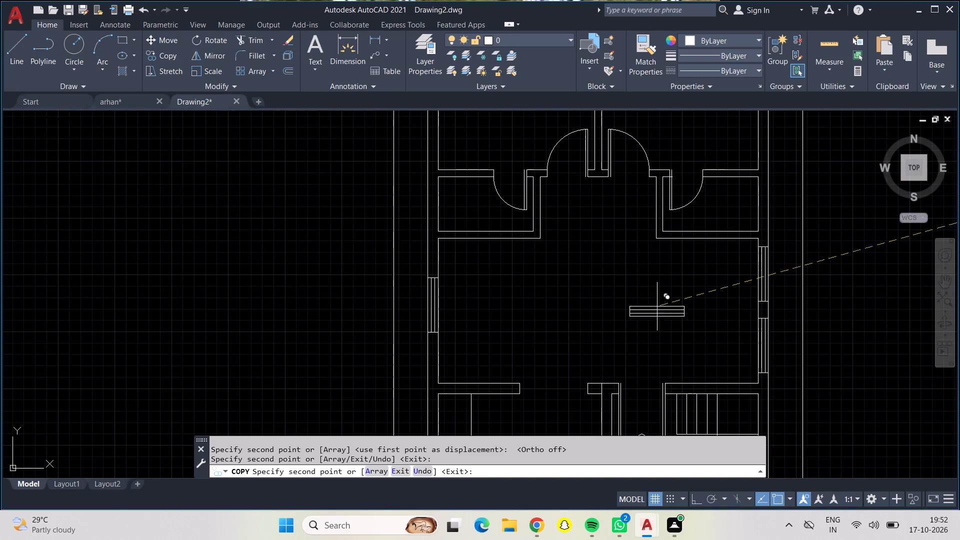
middle_drag(714, 344, 664, 169)
middle_drag(606, 342, 615, 186)
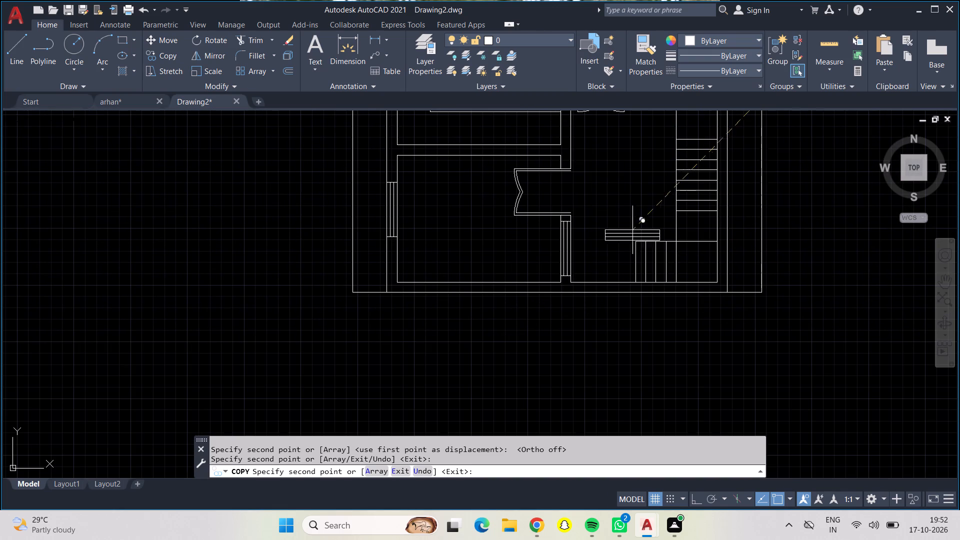
middle_drag(631, 218, 622, 262)
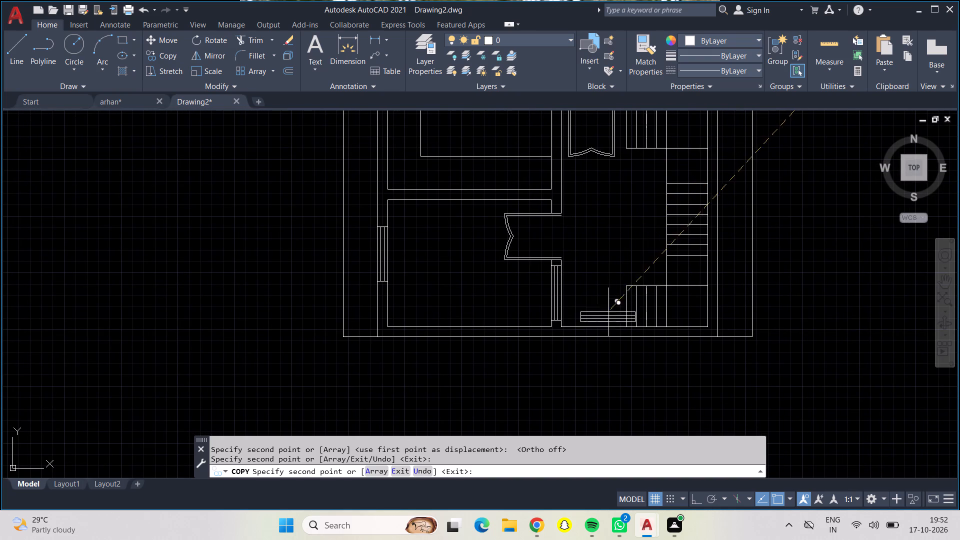
middle_drag(631, 235, 635, 241)
middle_drag(635, 241, 641, 348)
scroll(641, 348, up, 1)
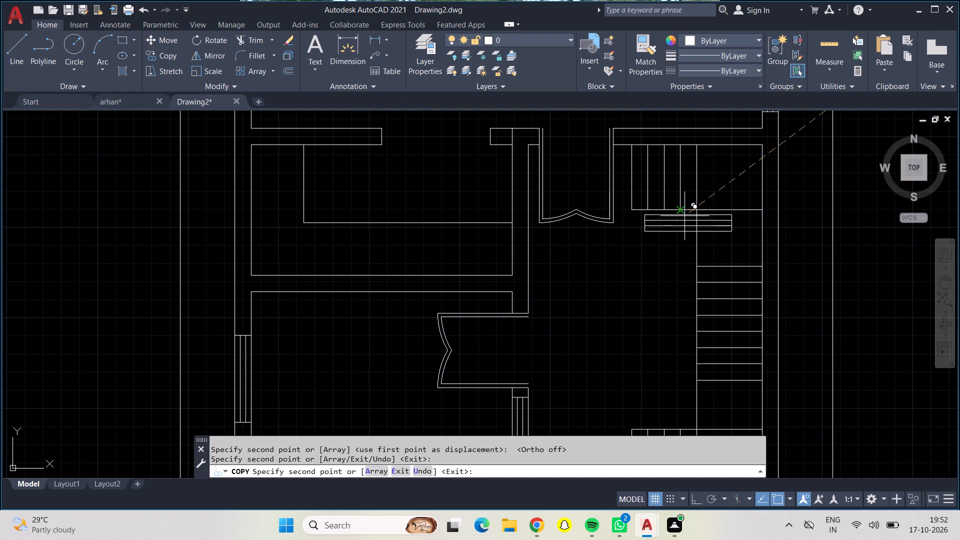
middle_drag(626, 298, 641, 214)
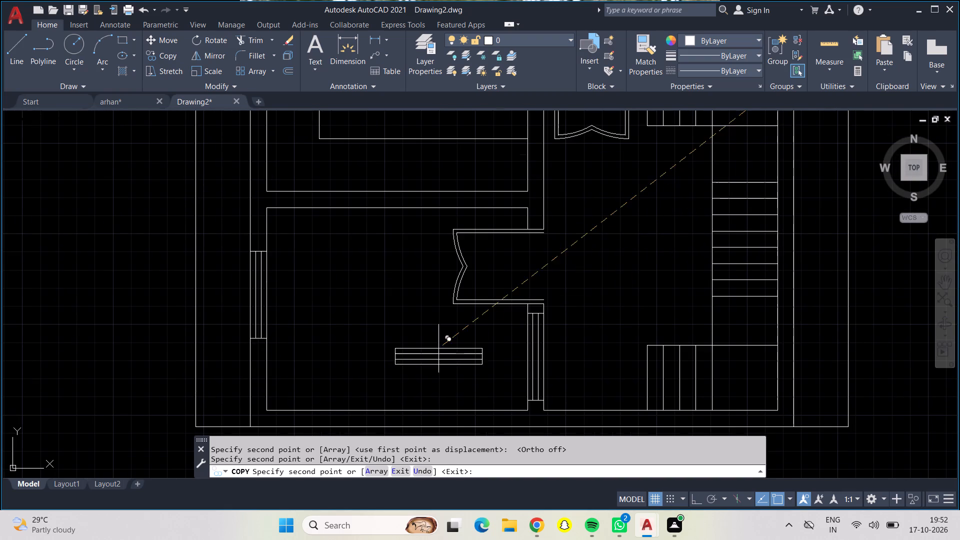
middle_drag(437, 352, 437, 336)
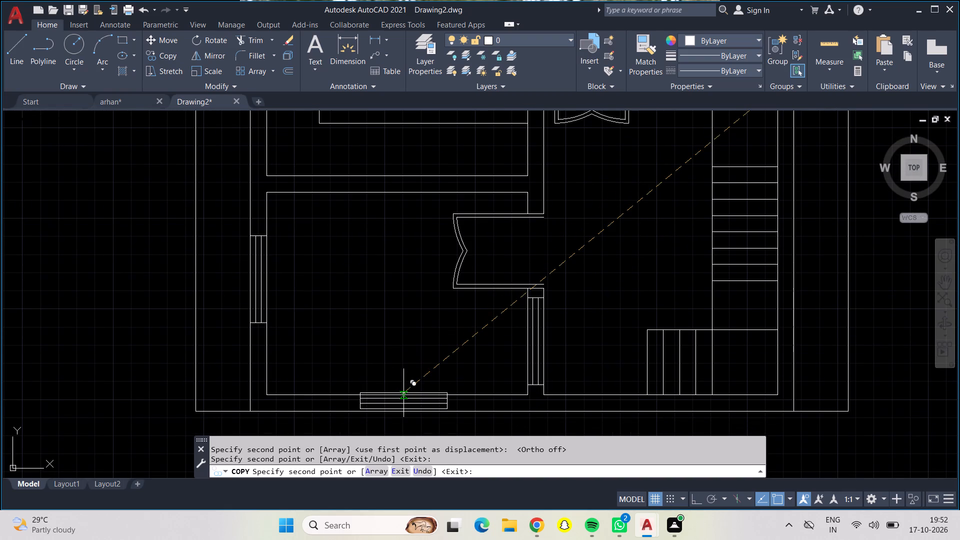
click(403, 393)
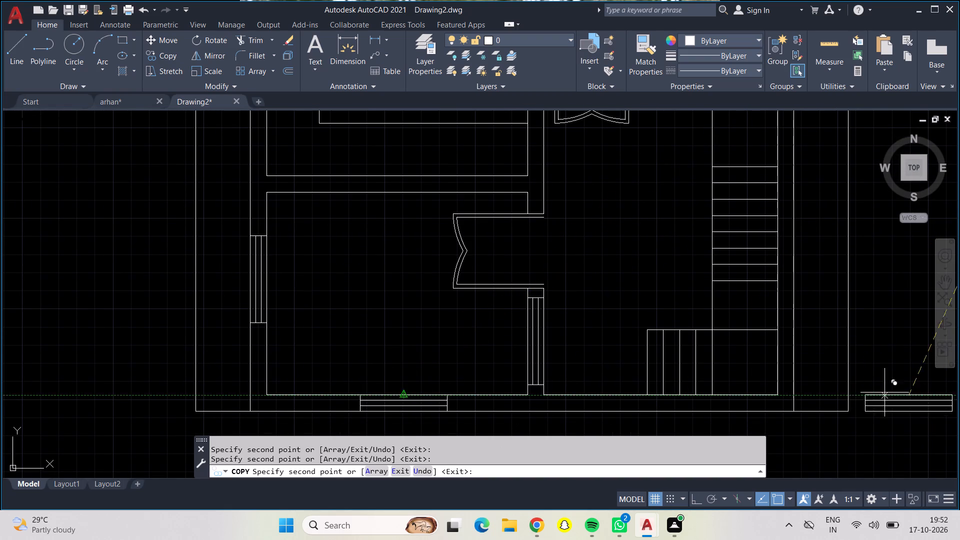
key(Escape)
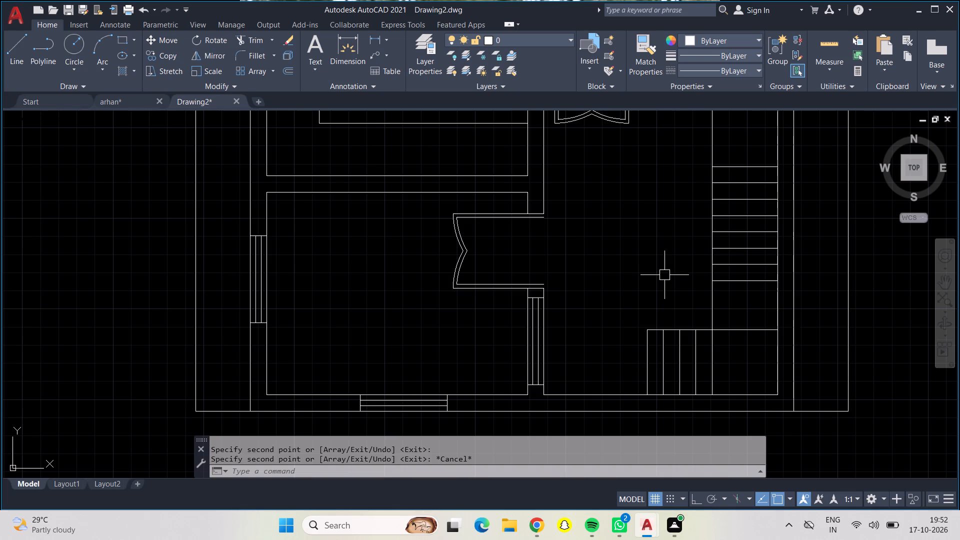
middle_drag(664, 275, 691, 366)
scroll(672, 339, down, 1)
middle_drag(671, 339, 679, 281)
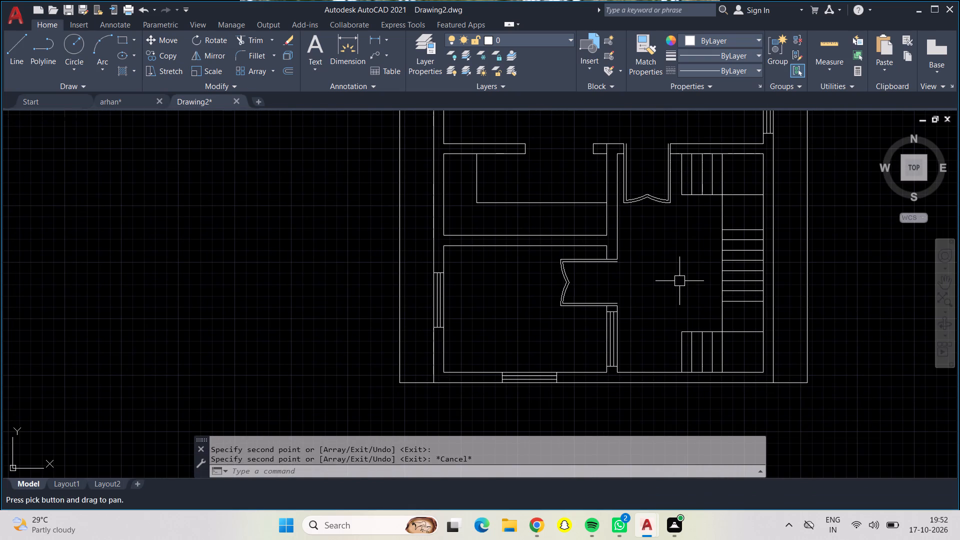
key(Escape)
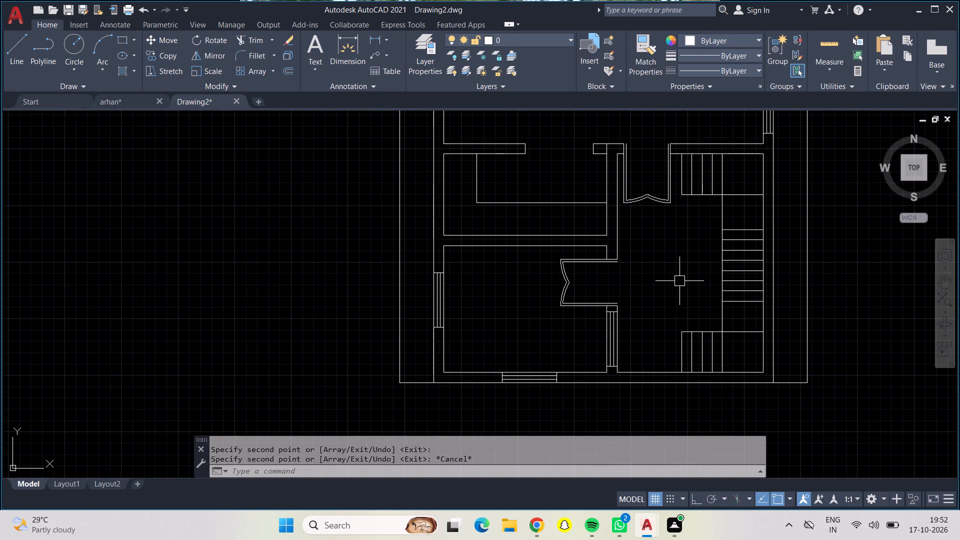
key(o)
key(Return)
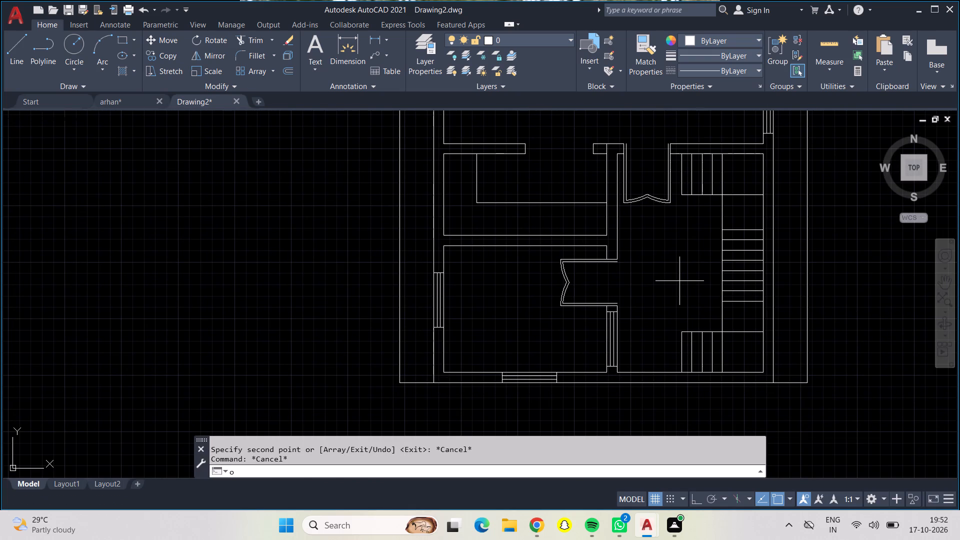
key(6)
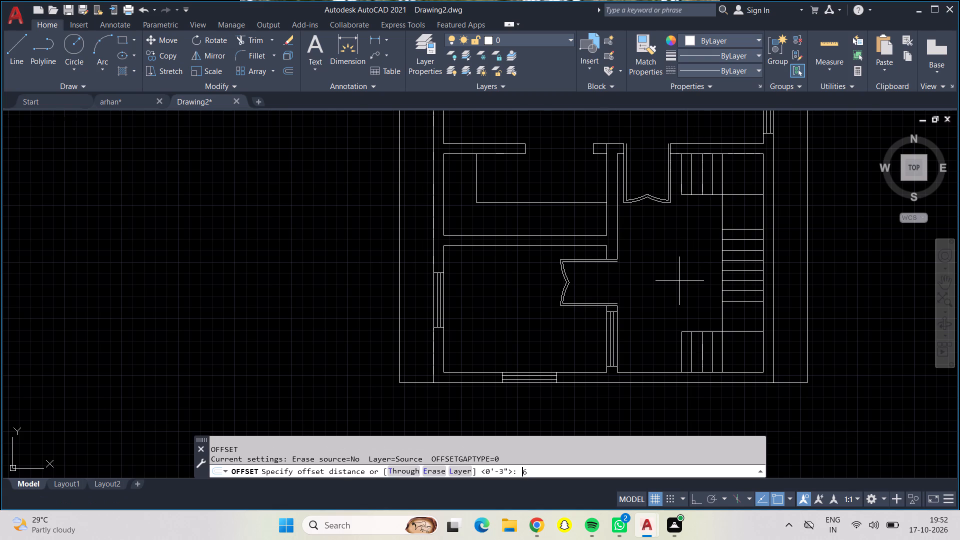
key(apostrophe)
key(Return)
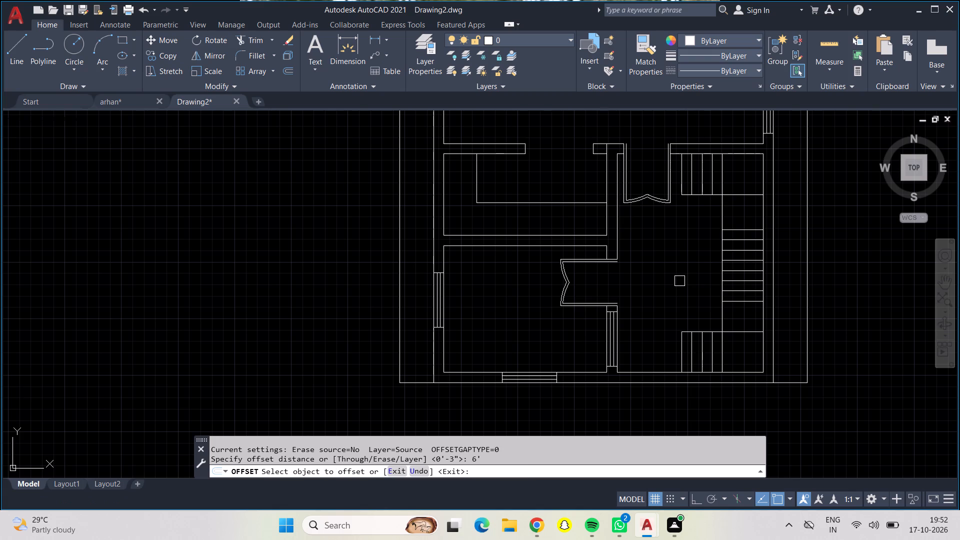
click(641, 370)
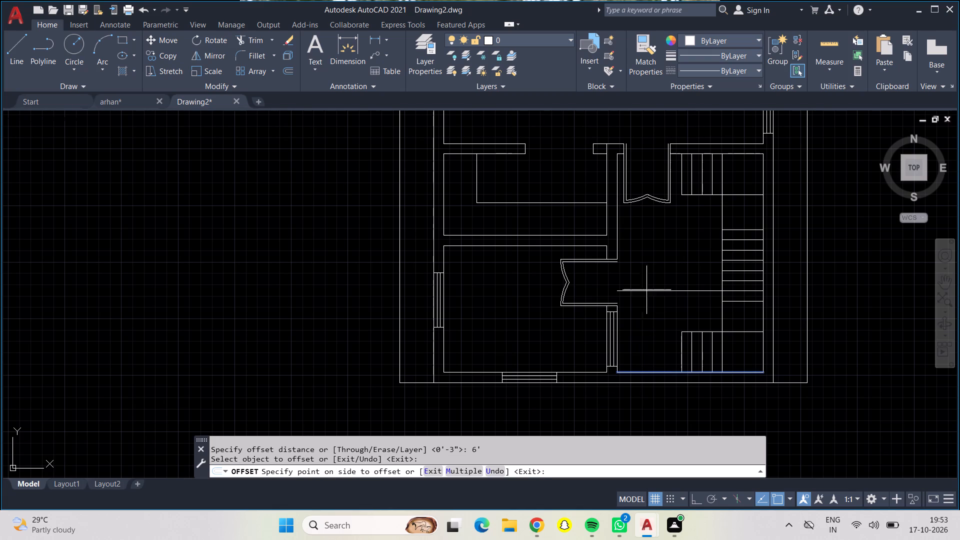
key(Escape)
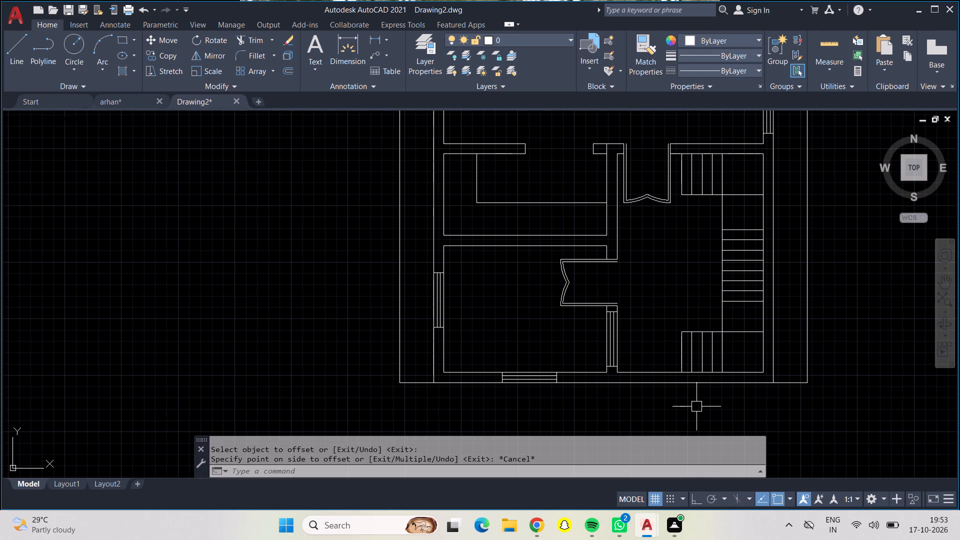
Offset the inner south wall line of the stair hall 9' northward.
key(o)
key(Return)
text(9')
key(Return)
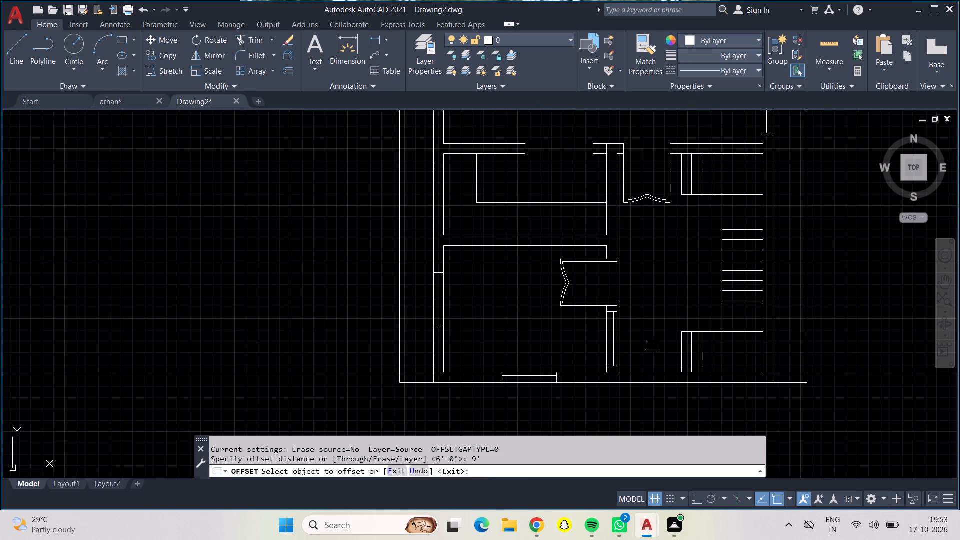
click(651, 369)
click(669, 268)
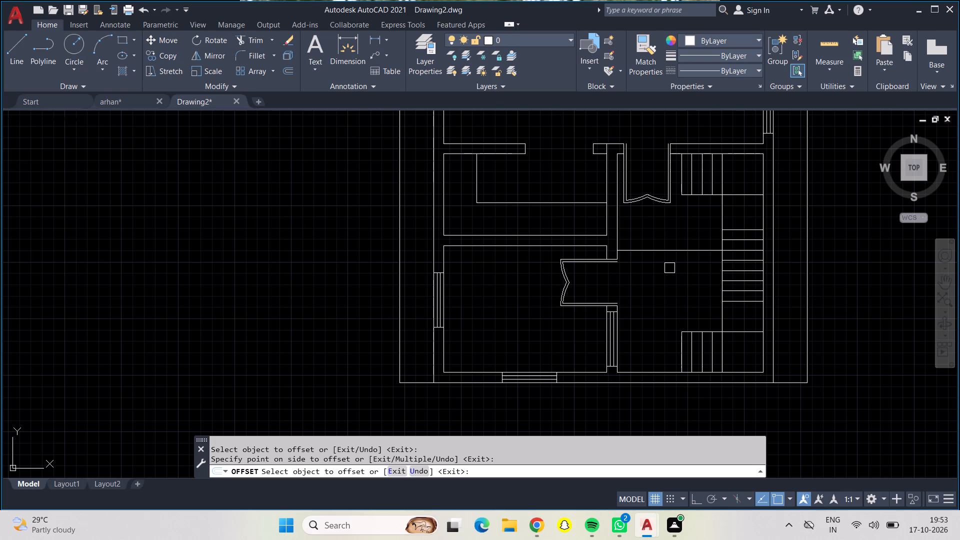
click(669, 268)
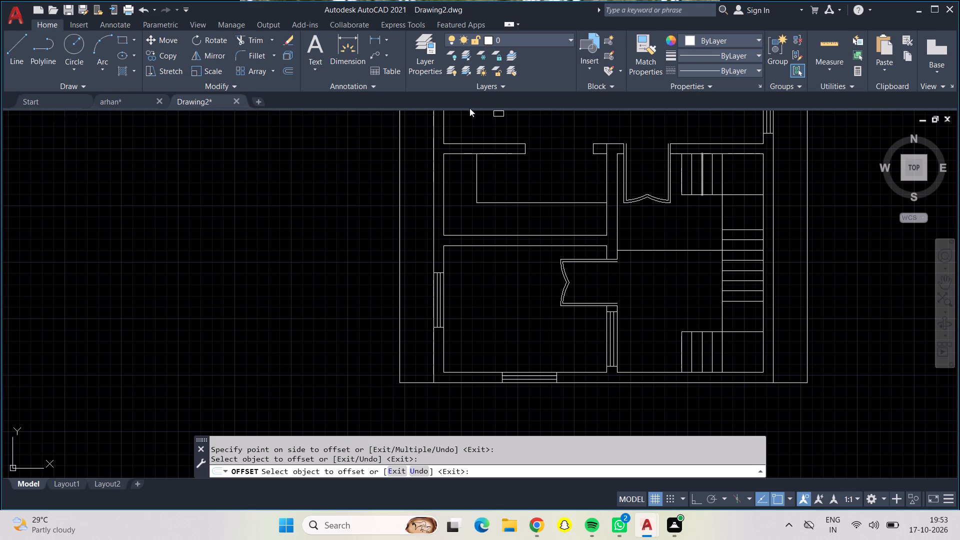
Trim away the staircase's northern flight, its landing lines and the northernmost tread of the east flight.
click(249, 36)
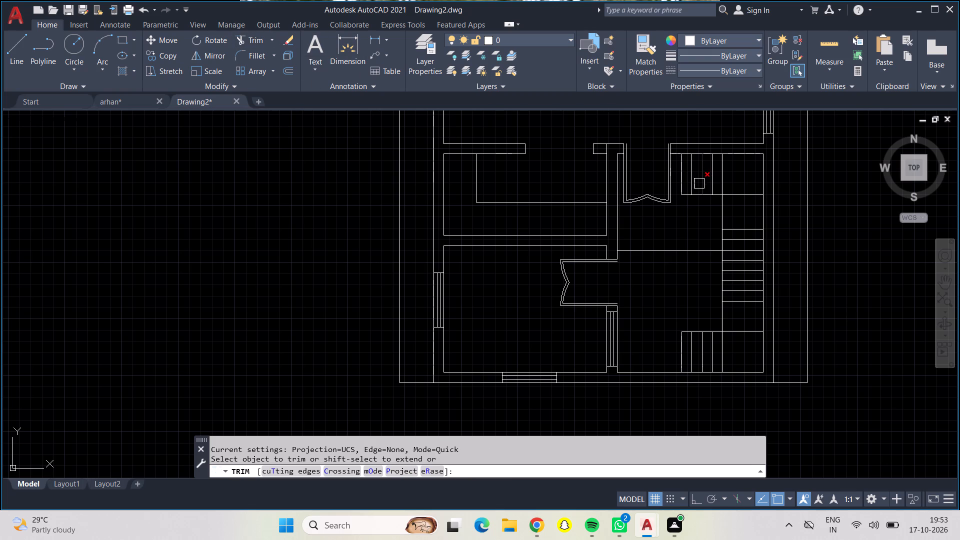
click(680, 182)
click(687, 172)
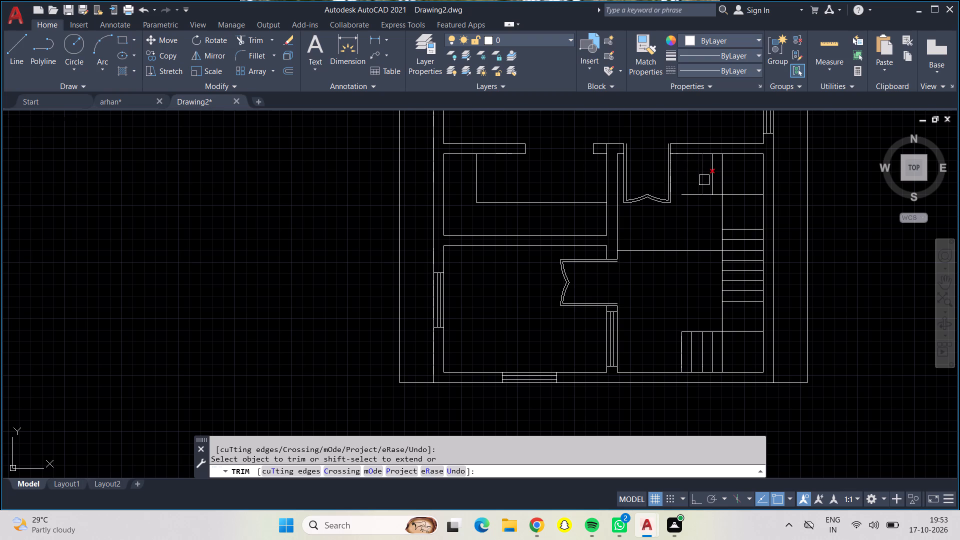
click(704, 180)
click(712, 184)
click(719, 183)
double_click(721, 195)
triple_click(725, 230)
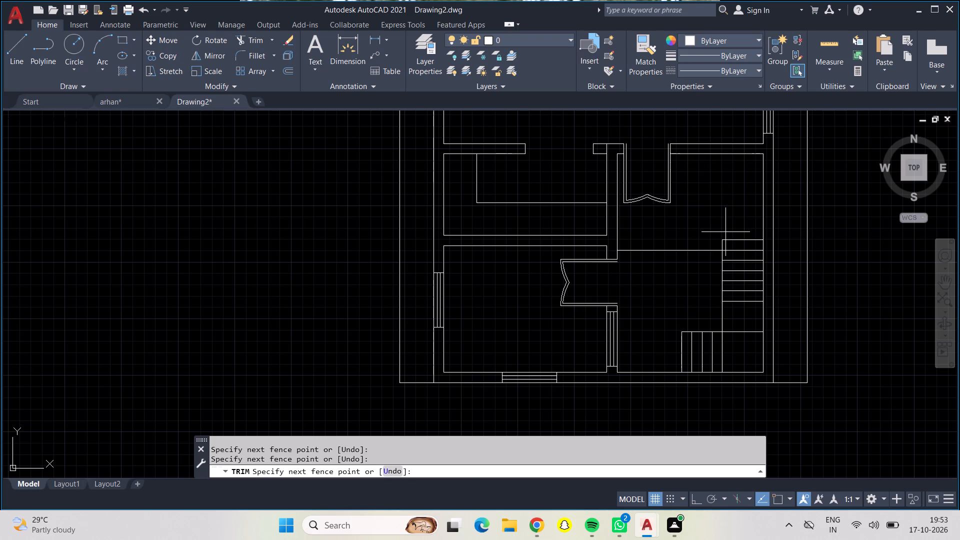
click(708, 225)
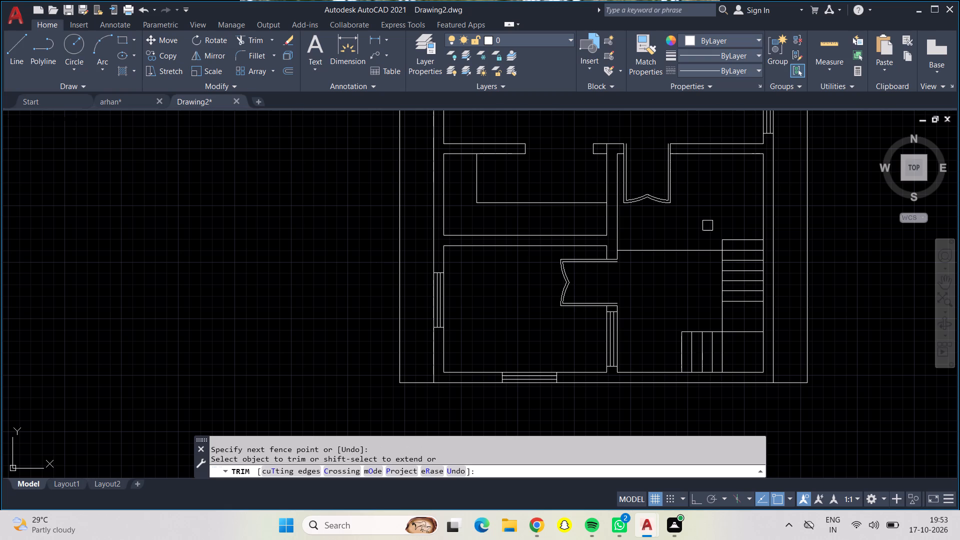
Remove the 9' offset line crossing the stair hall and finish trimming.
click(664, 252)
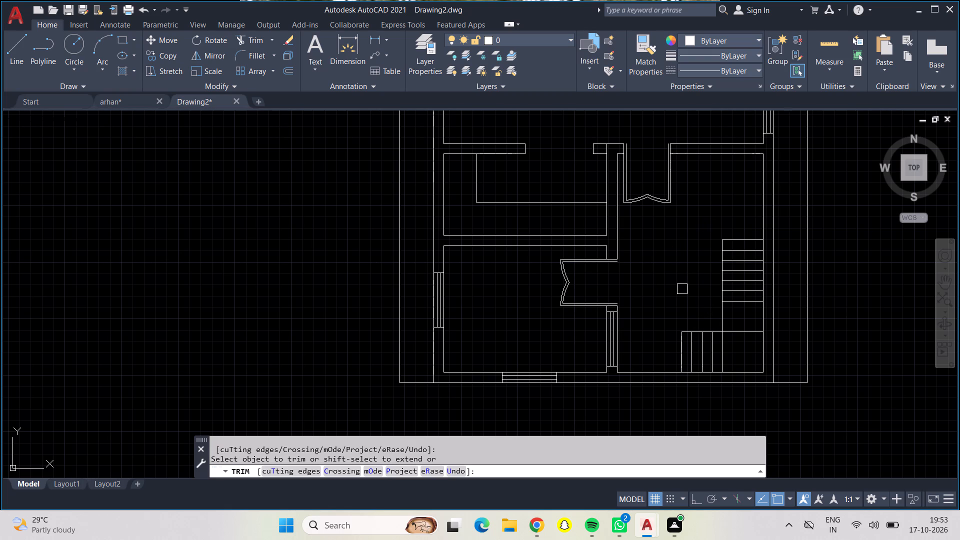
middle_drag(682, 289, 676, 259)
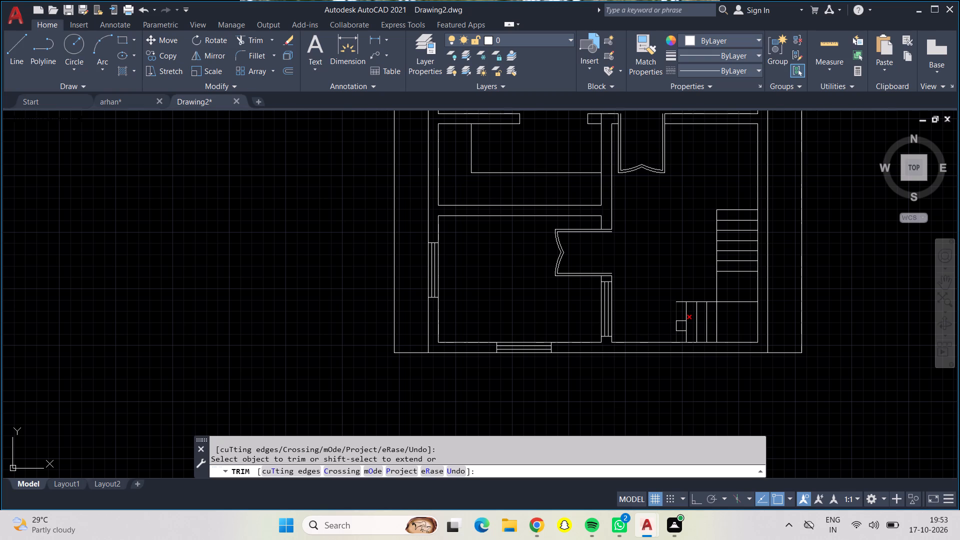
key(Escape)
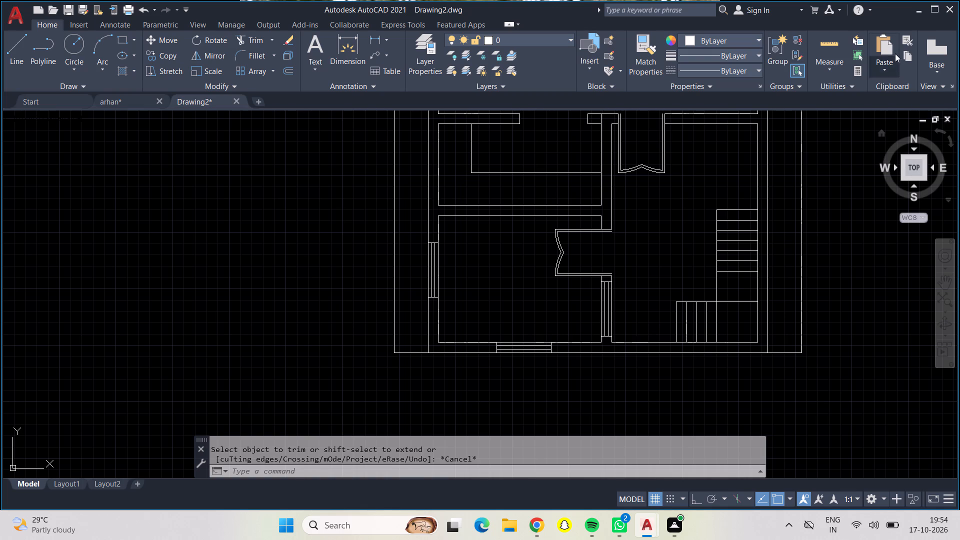
Measure the clear space between the staircase's east flight and the stair hall's north wall.
click(833, 49)
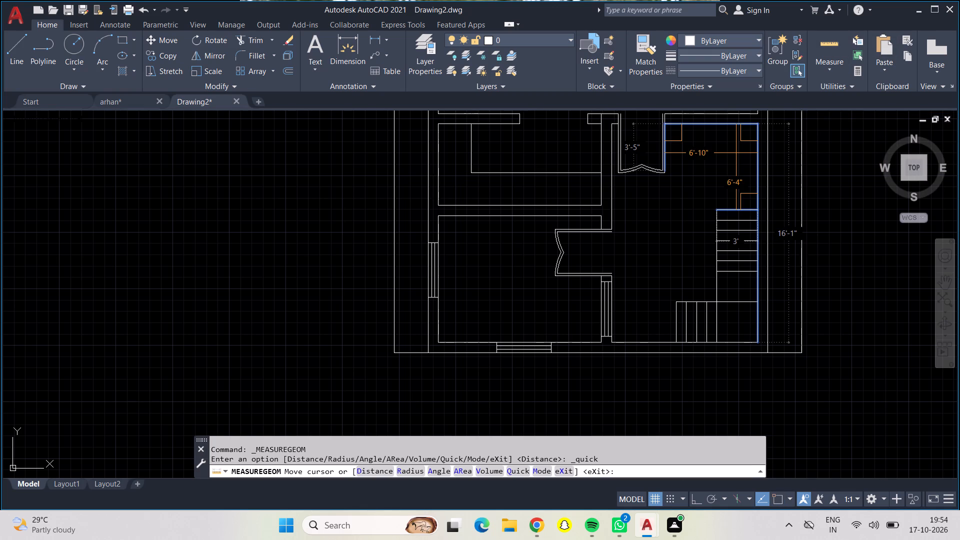
key(o)
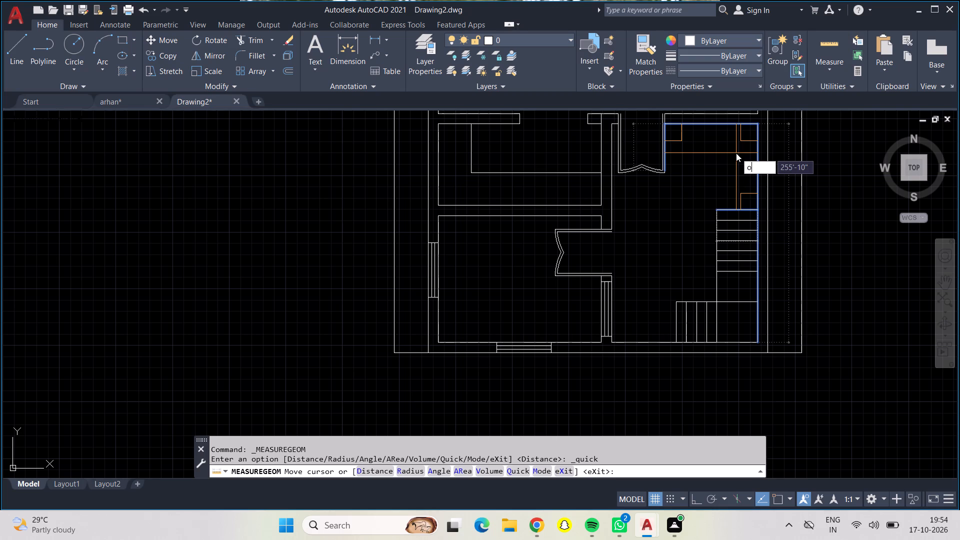
key(Return)
text(4')
key(Return)
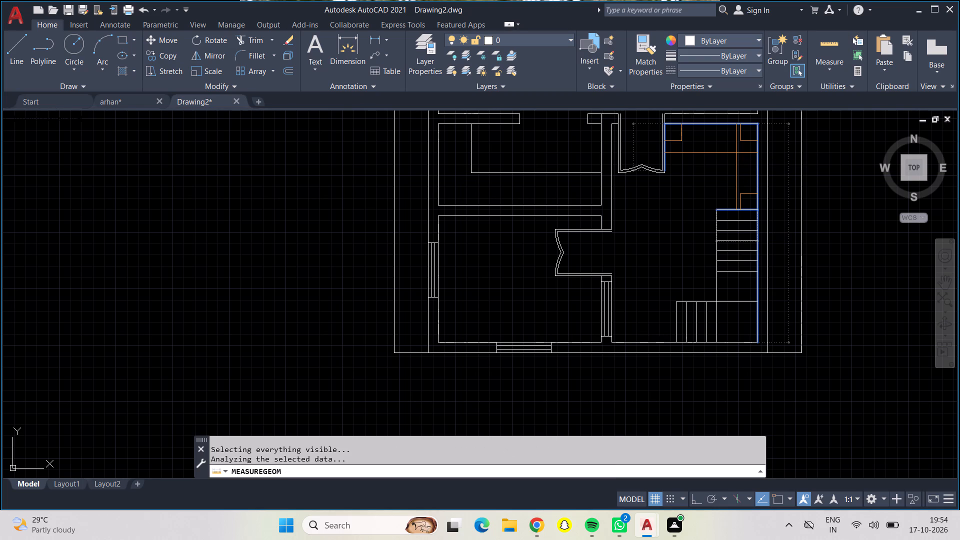
key(Escape)
key(Escape)
key(Escape)
Offset the inner north wall line of the stair hall 4' southward.
key(o)
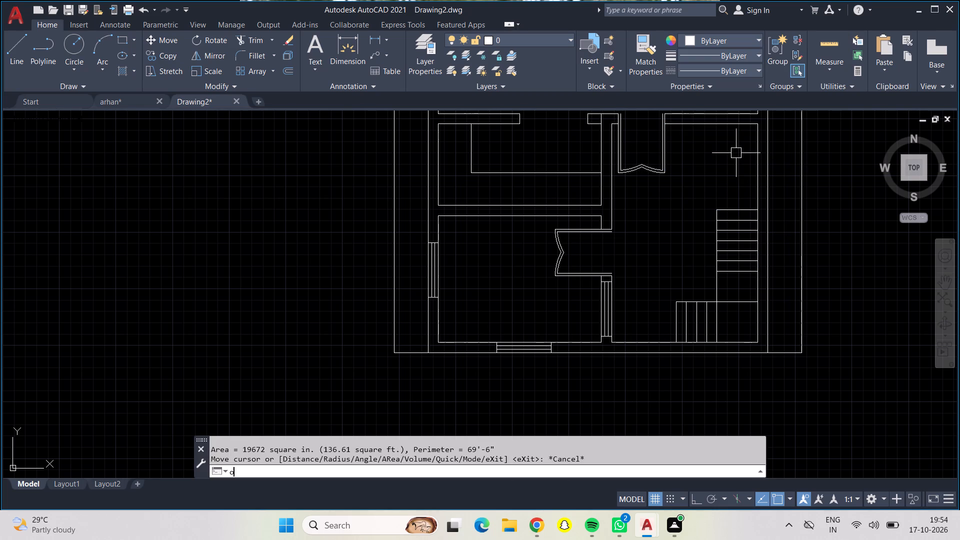
key(Return)
text(4')
key(Return)
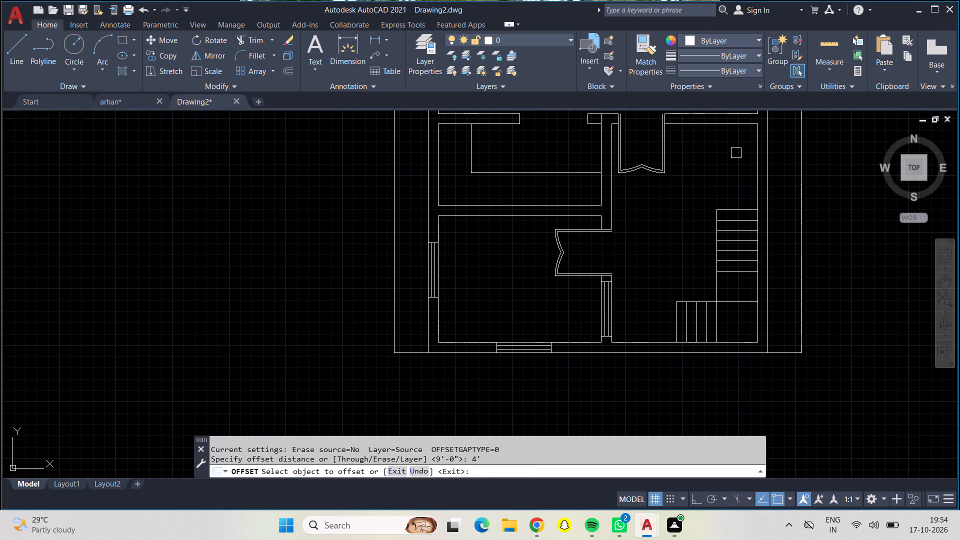
click(731, 123)
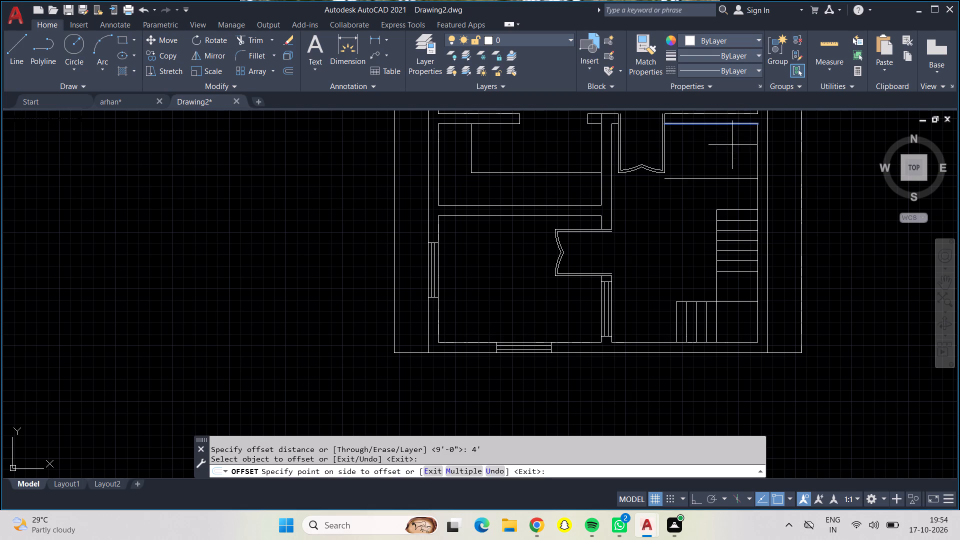
click(736, 158)
key(Escape)
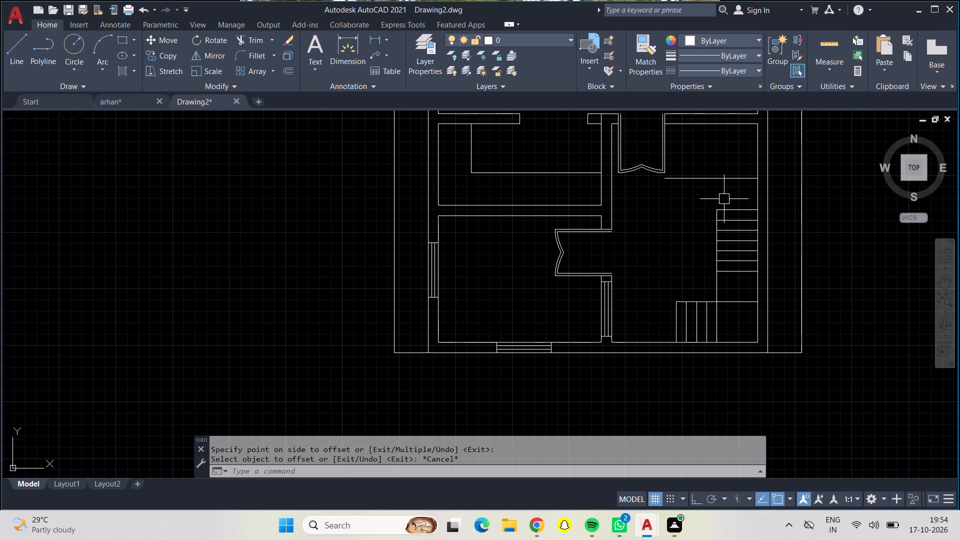
Offset the new horizontal partition line 3" southward to give the partition its thickness.
key(o)
key(Return)
text(3")
key(Return)
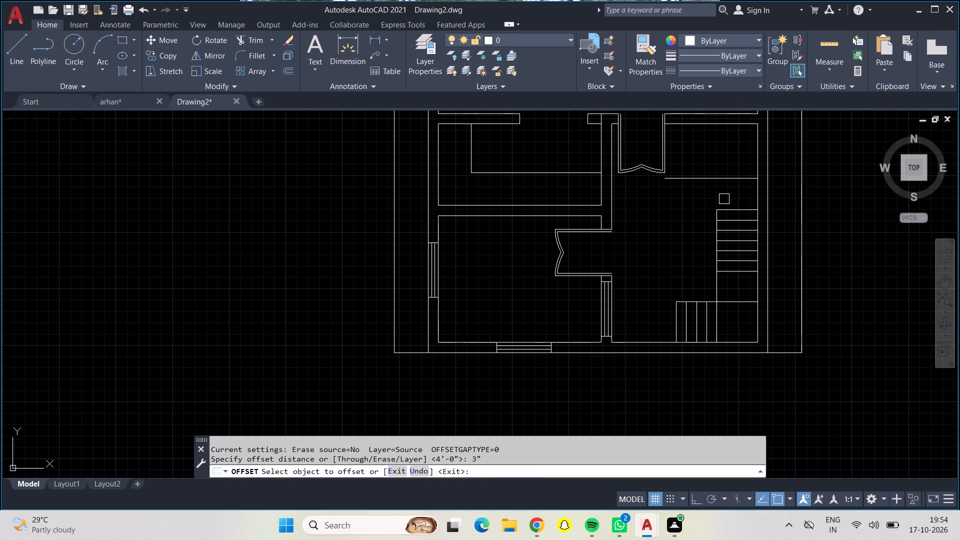
click(727, 176)
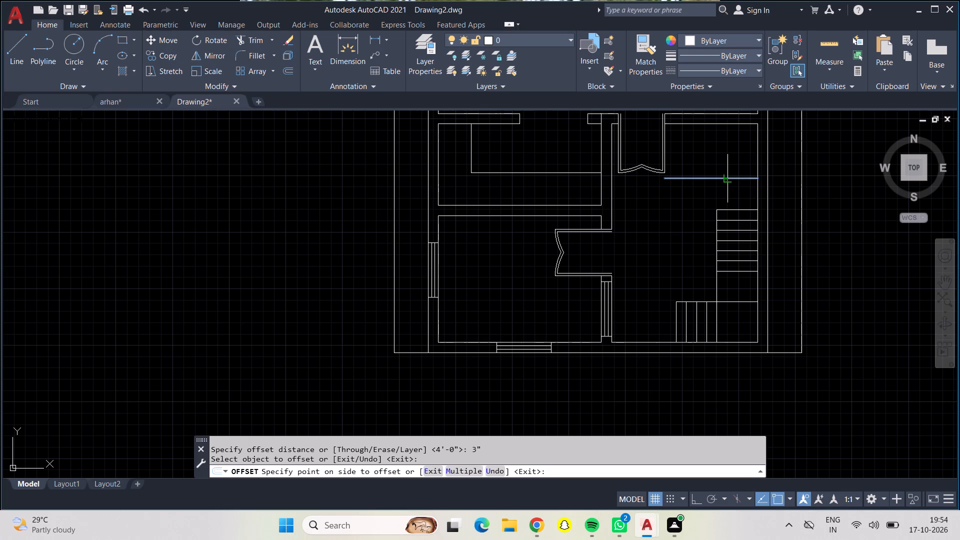
click(729, 199)
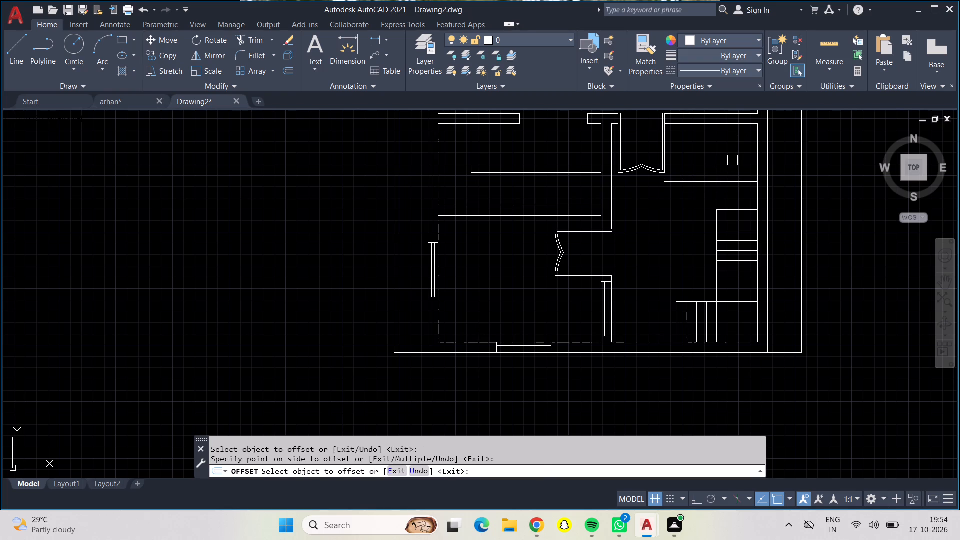
key(Escape)
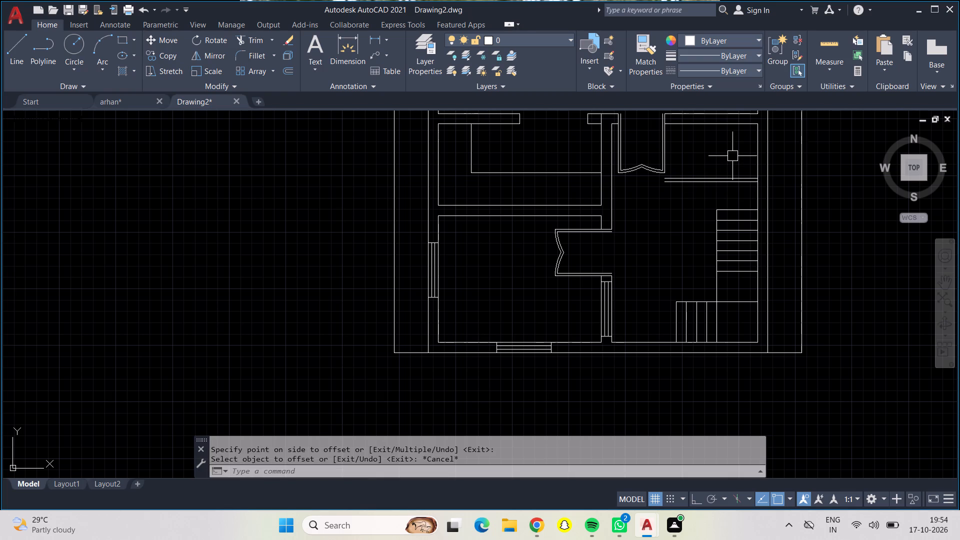
Offset the inner east wall line of the stair hall 5' westward.
key(o)
key(Return)
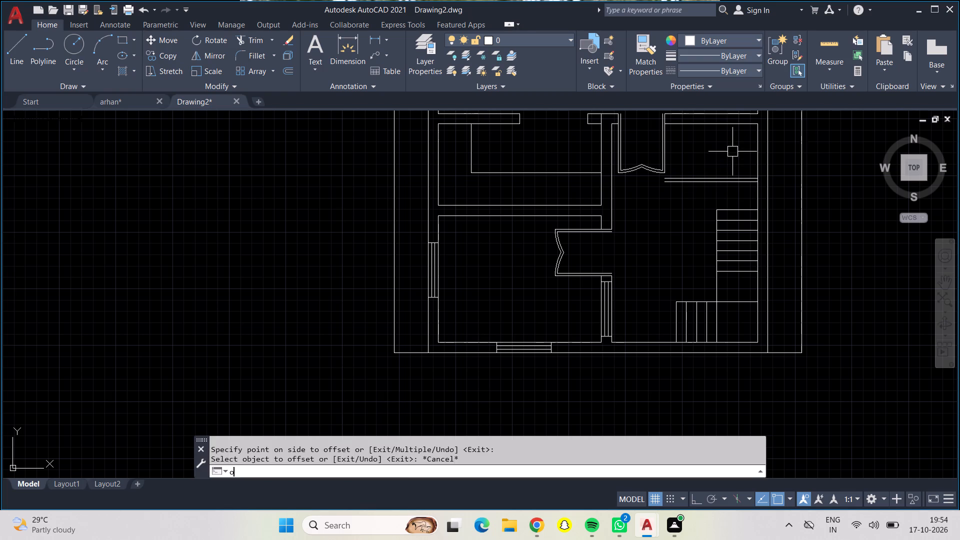
key(5)
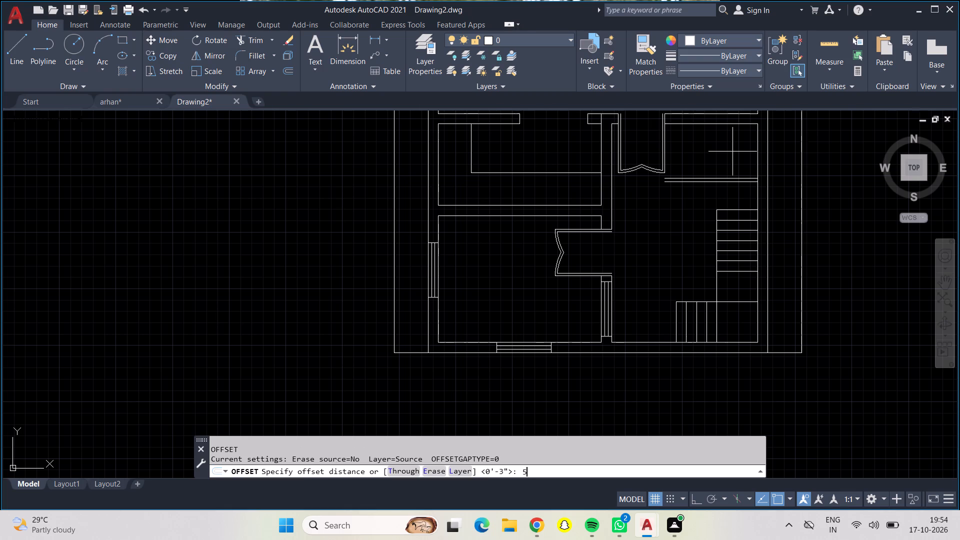
key(apostrophe)
key(Return)
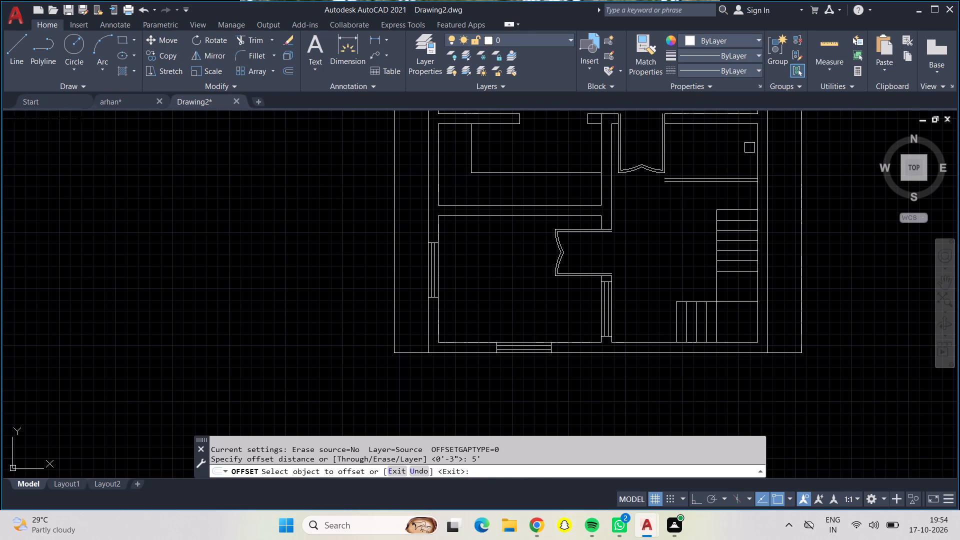
click(753, 147)
click(672, 149)
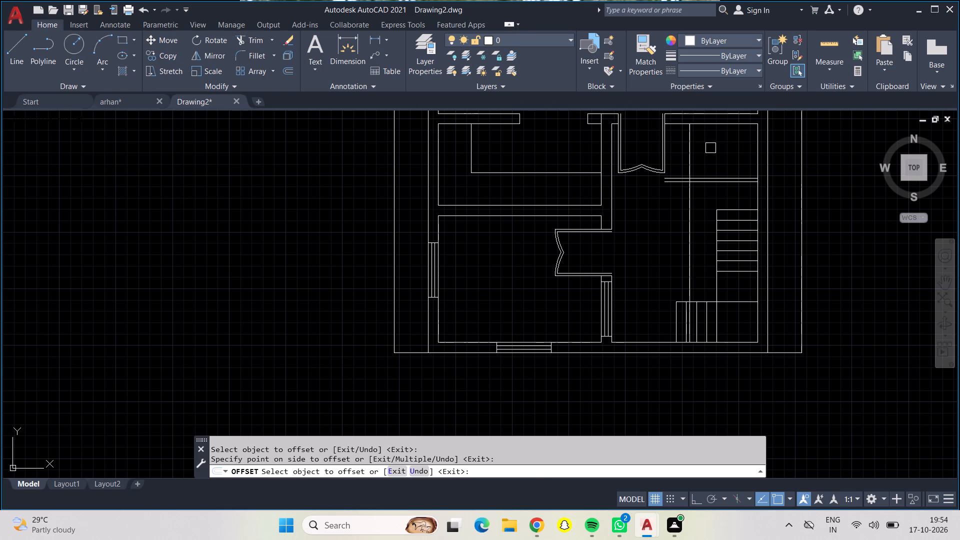
key(Escape)
Offset the new vertical partition line 3" westward to give the partition its thickness.
key(o)
key(Return)
text(3")
key(Return)
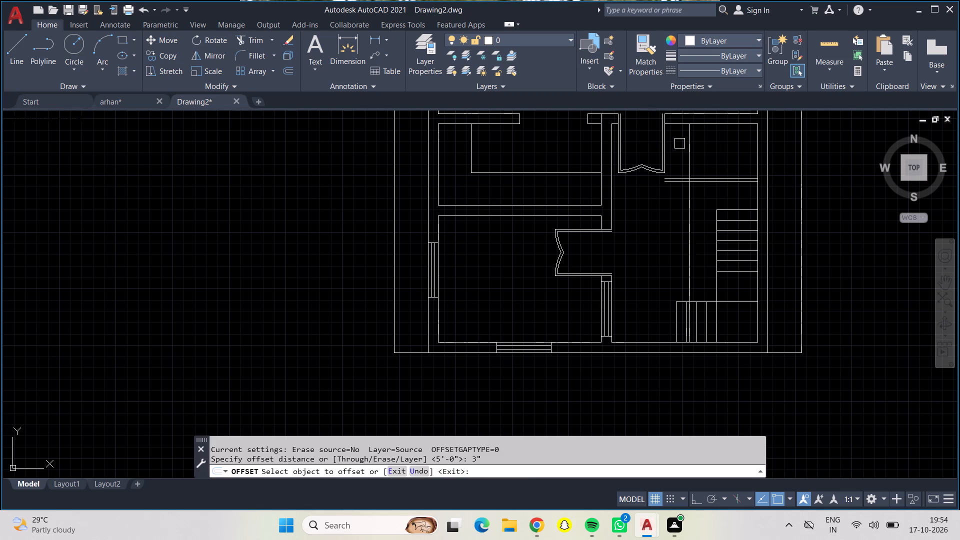
click(692, 156)
click(680, 156)
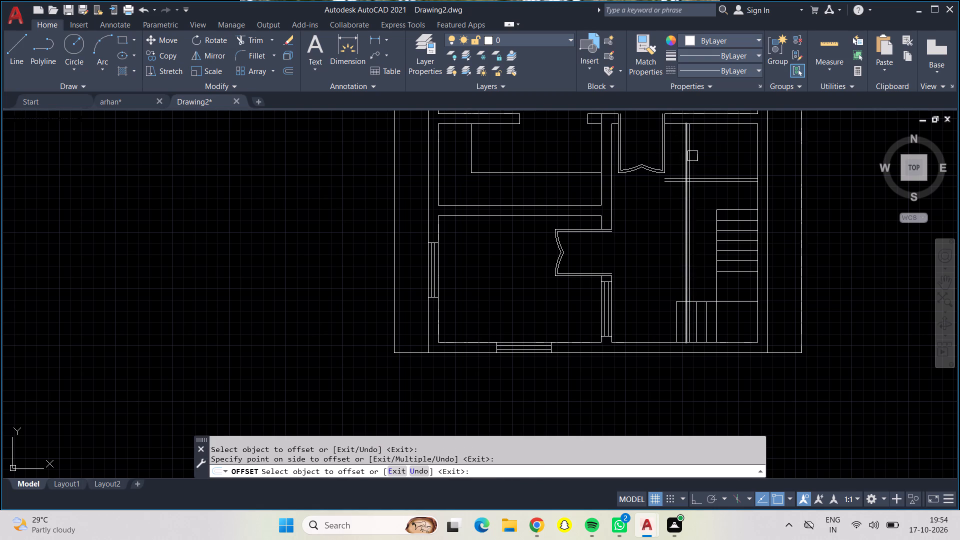
key(Escape)
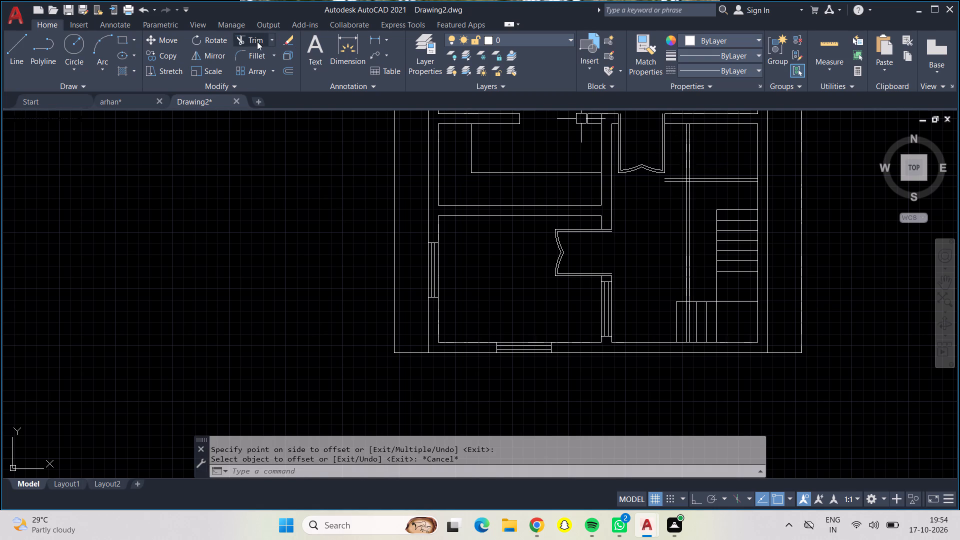
Trim the partition lines running west and south past the corner of the small northeast room.
click(257, 41)
click(662, 180)
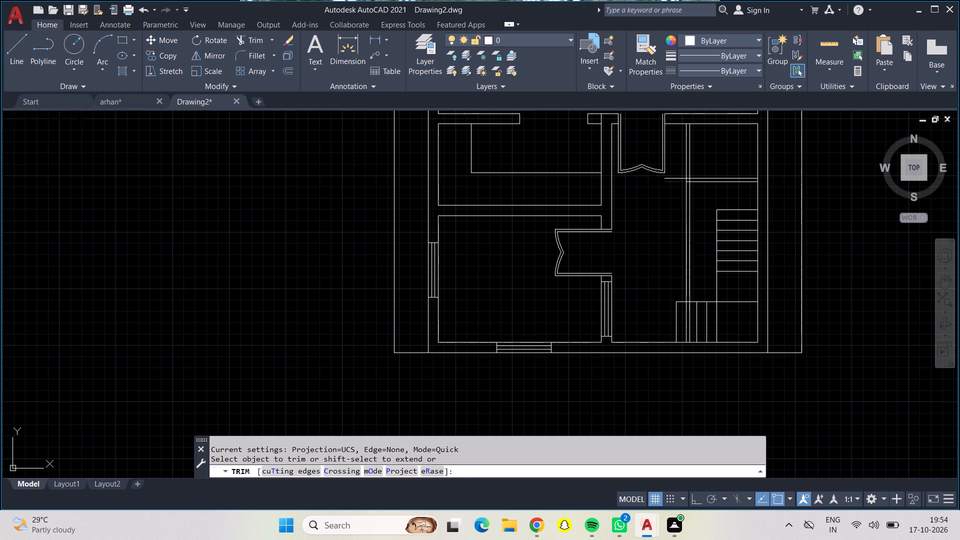
click(674, 180)
click(683, 206)
click(694, 210)
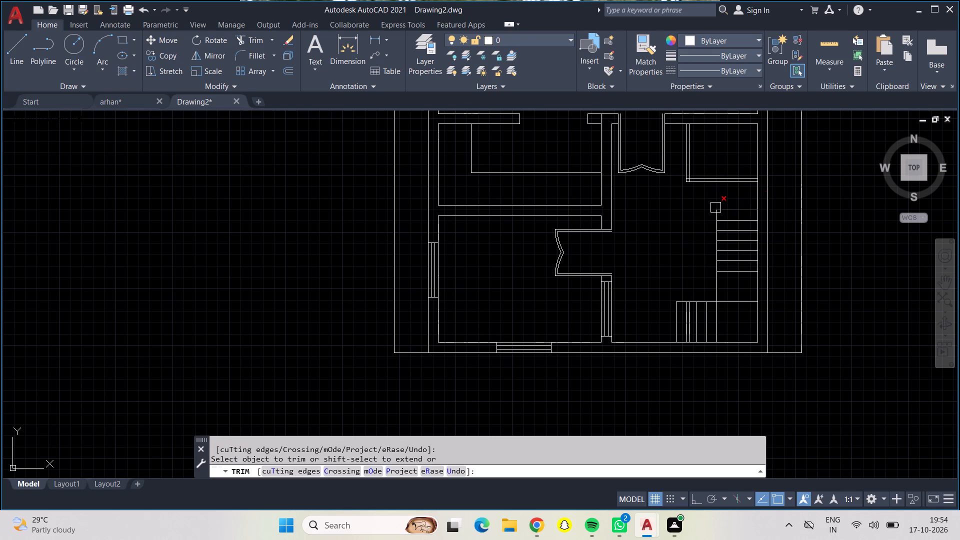
Trim away the northernmost tread of the east flight and the stub of its west side line.
double_click(715, 207)
click(712, 212)
Trim the overlapping line ends at the southwest corner of the small room's partitions and finish trimming.
scroll(692, 178, up, 4)
click(653, 175)
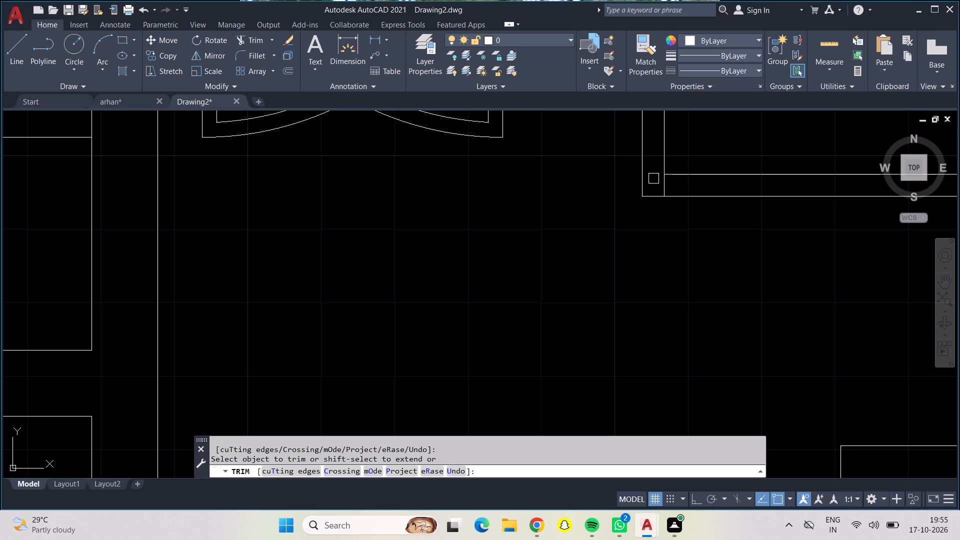
click(665, 184)
scroll(671, 187, down, 2)
scroll(711, 267, down, 1)
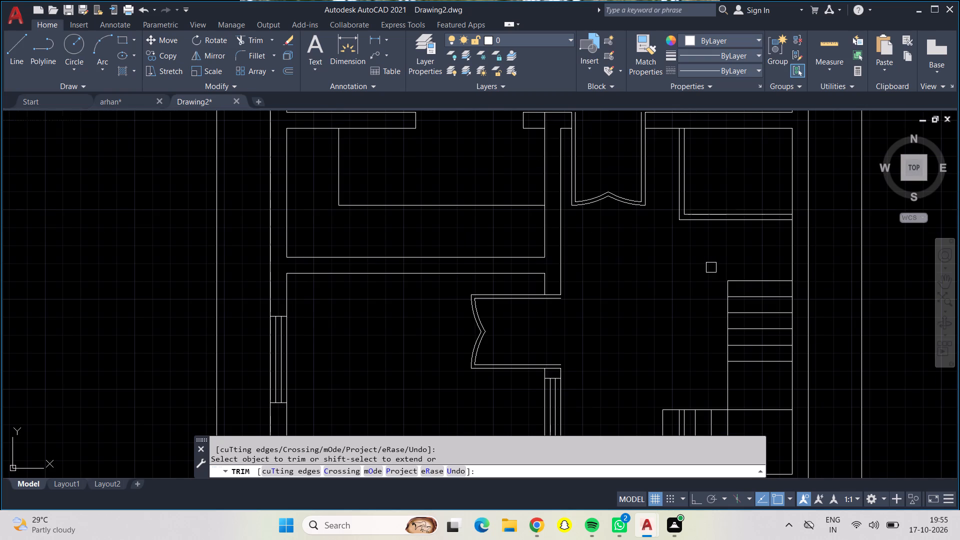
middle_drag(711, 267, 703, 306)
scroll(746, 192, up, 1)
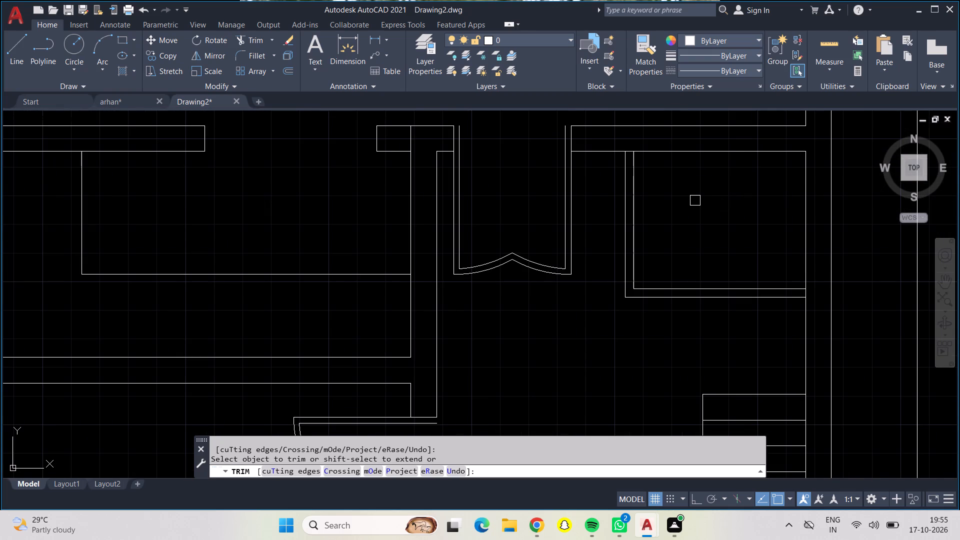
key(Escape)
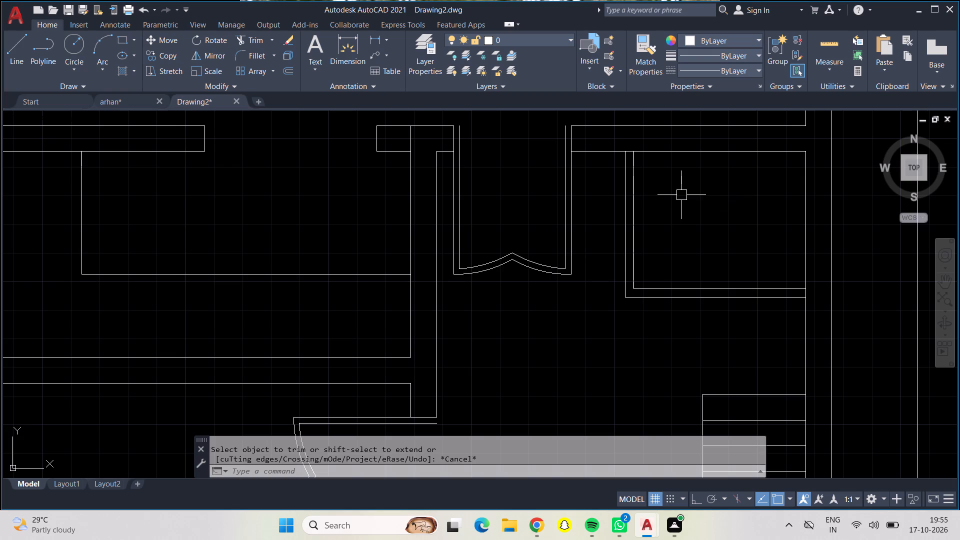
Draw the two jamb lines of a 2'6" door opening across the small room's west partition, starting 6" north of its inner southwest corner.
click(17, 49)
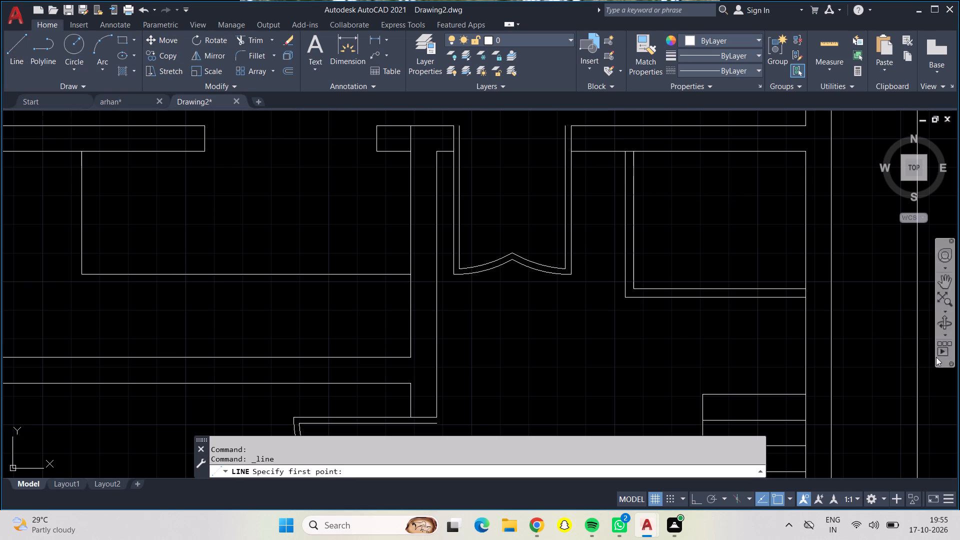
click(634, 285)
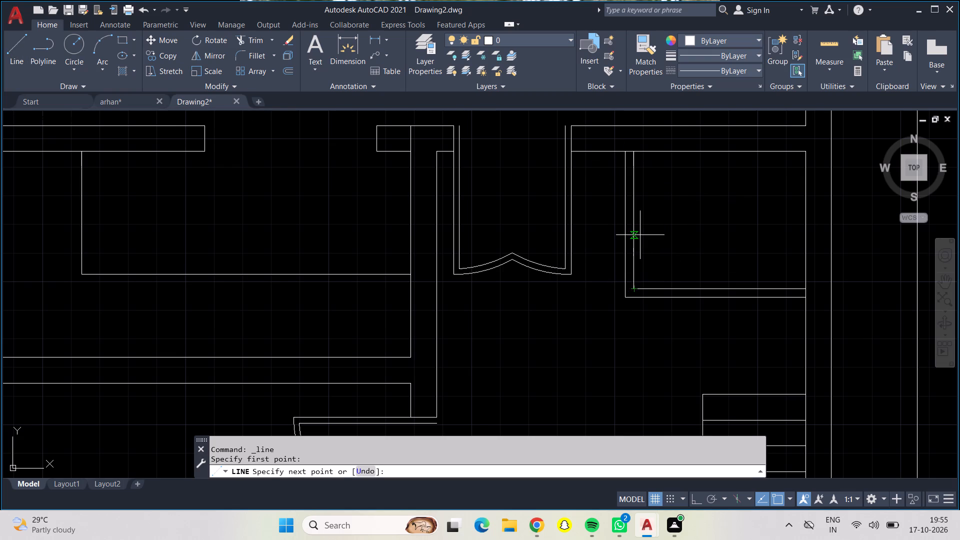
key(F8)
text(6")
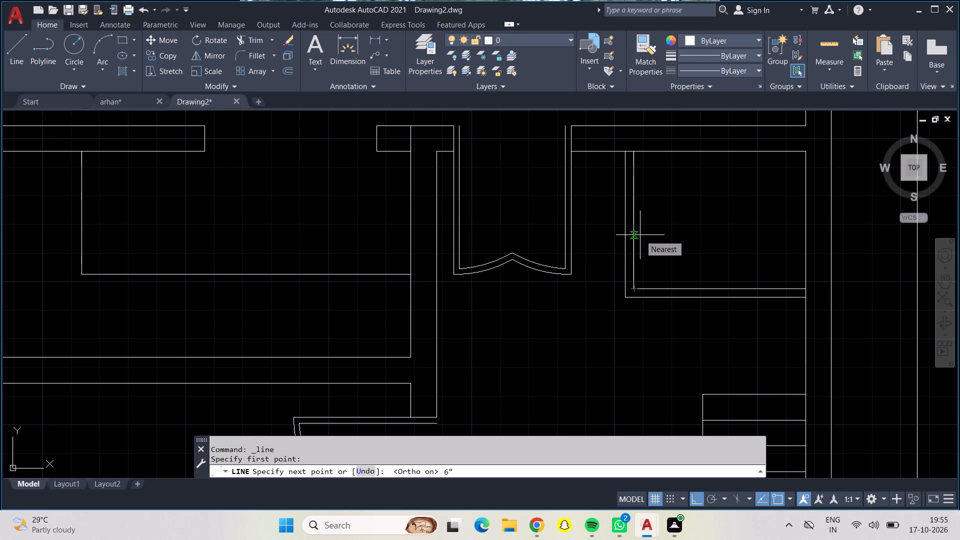
key(Return)
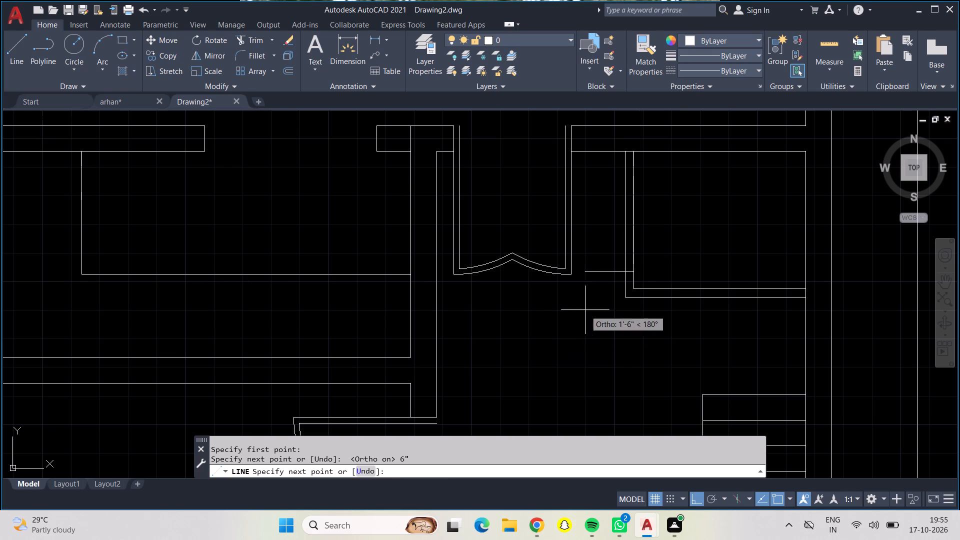
click(627, 271)
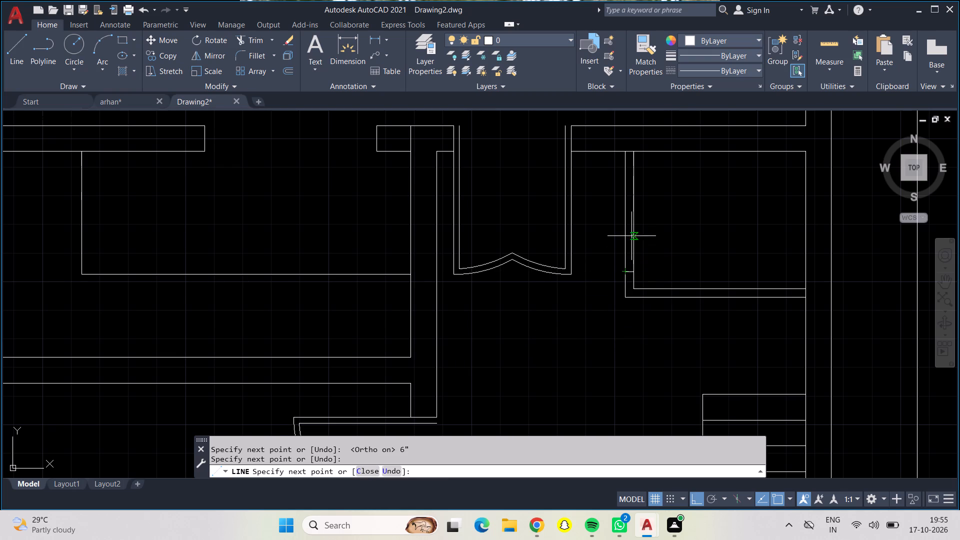
key(2)
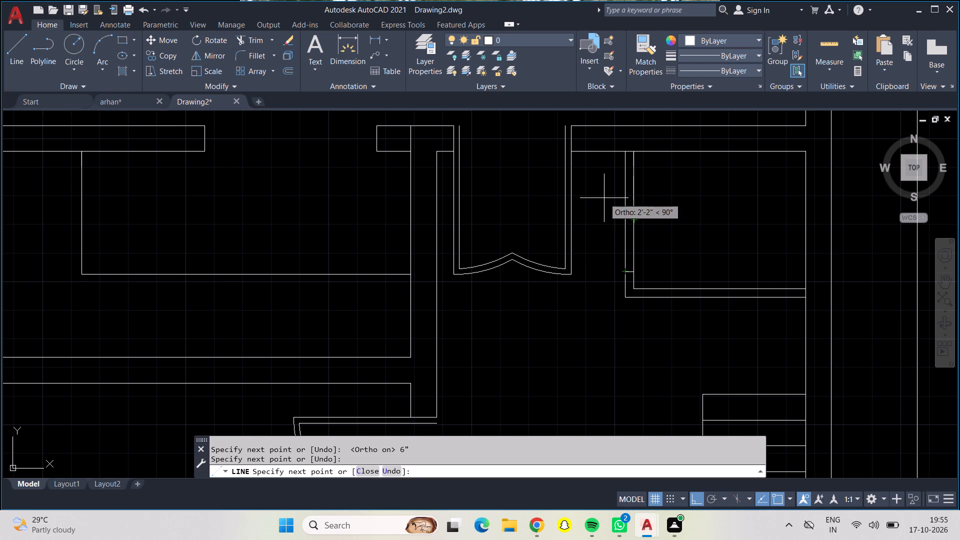
text('6")
key(Return)
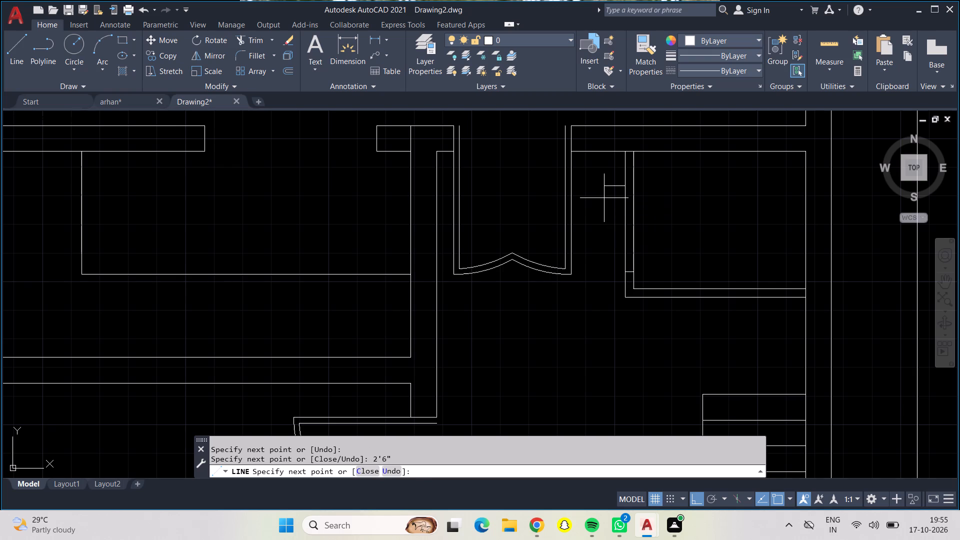
click(635, 185)
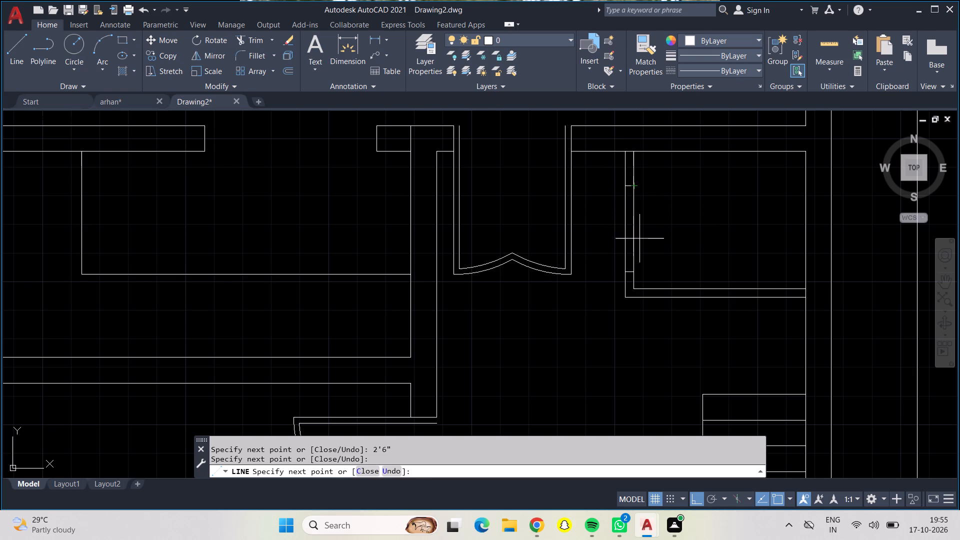
Draw a 2'6" door leaf line running east into the small room from the opening's south jamb.
click(633, 270)
text(2'6")
key(Return)
key(Return)
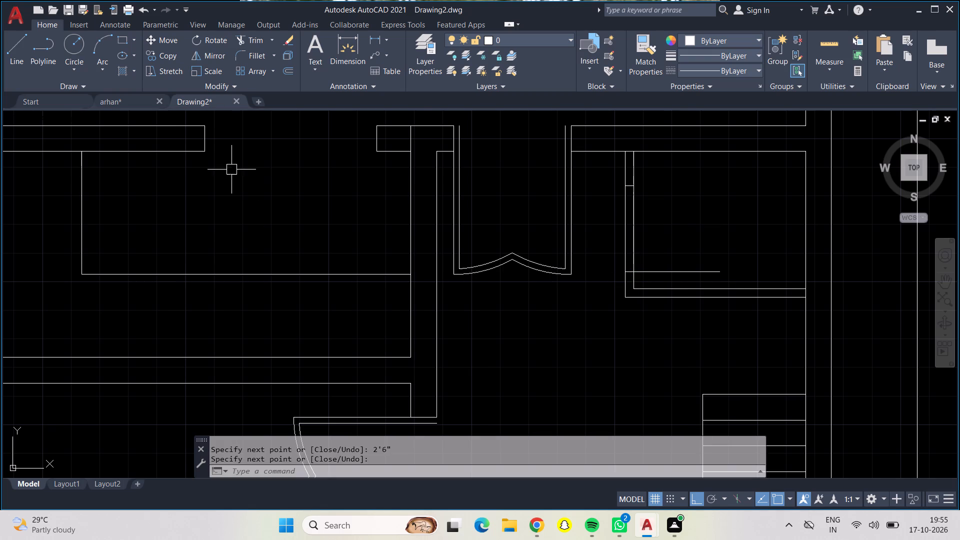
Trim both west partition lines between the two jambs to open the doorway of the small room.
click(78, 49)
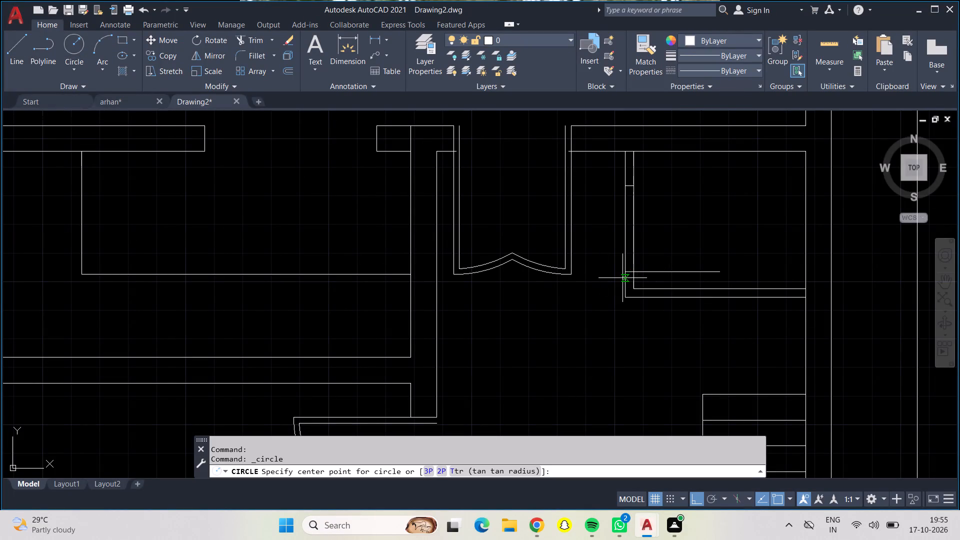
key(Escape)
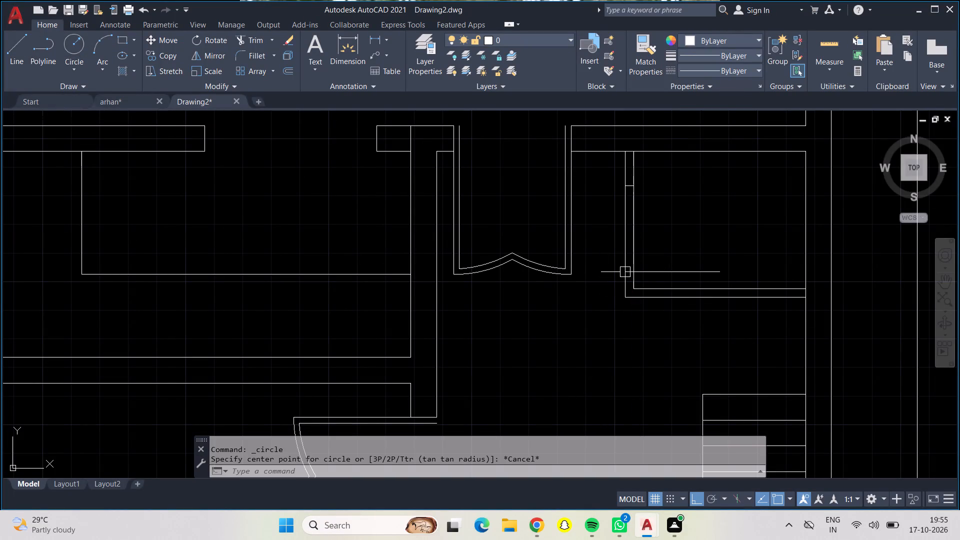
click(247, 33)
drag(599, 221, 661, 221)
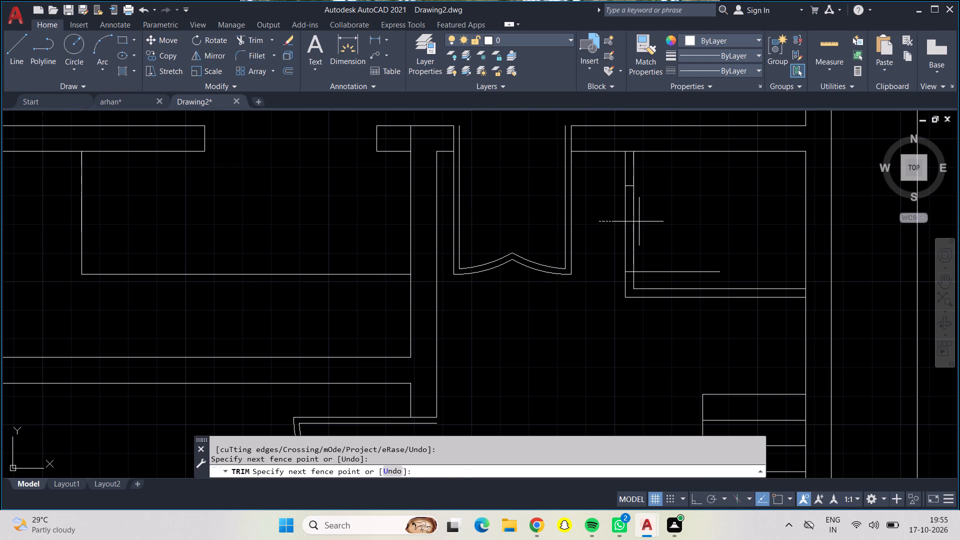
drag(661, 221, 663, 221)
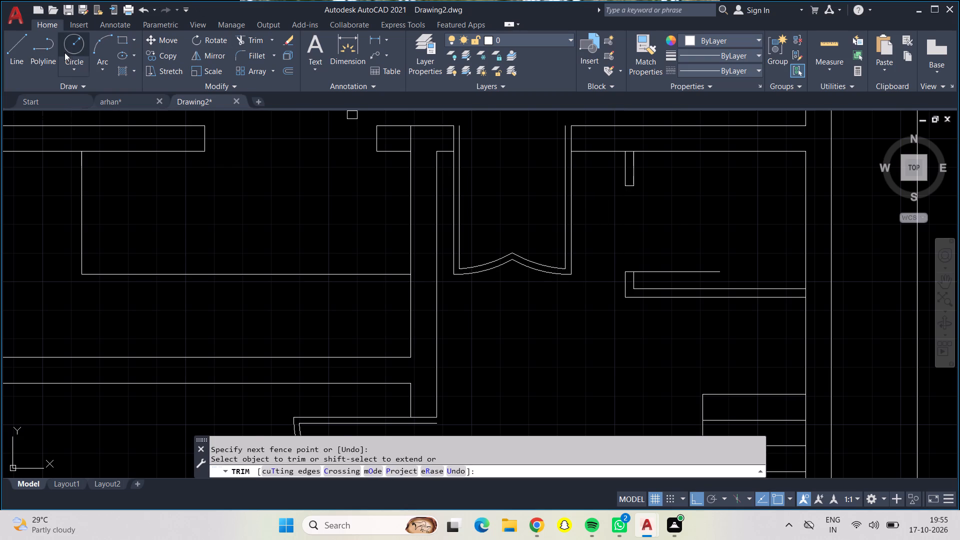
Draw a door swing circle centred on the south jamb's inner end, with its radius reaching the north jamb's inner end.
click(74, 42)
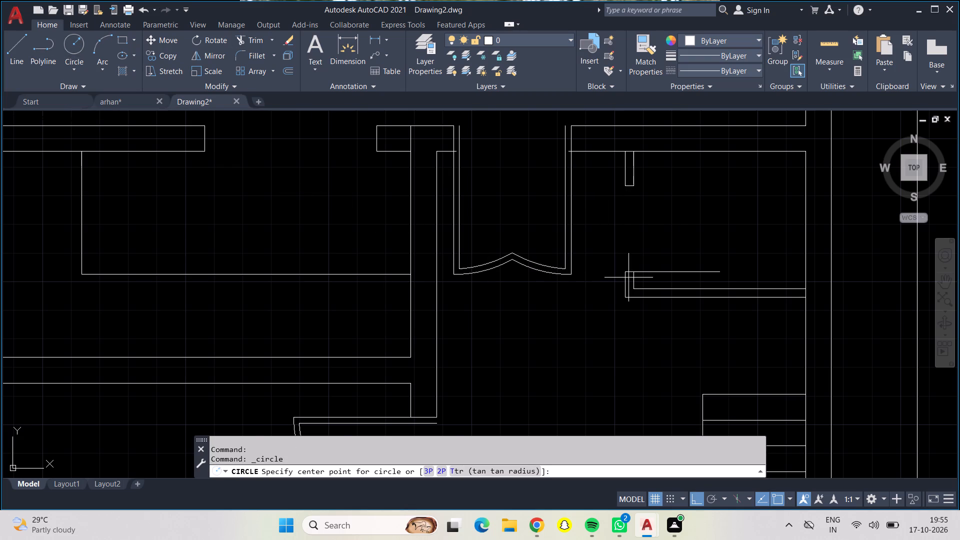
click(636, 272)
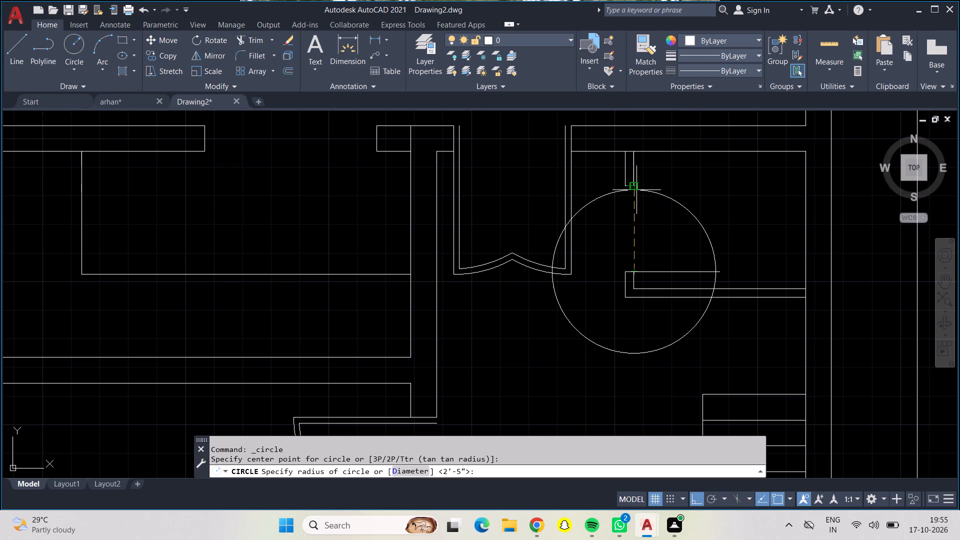
click(636, 185)
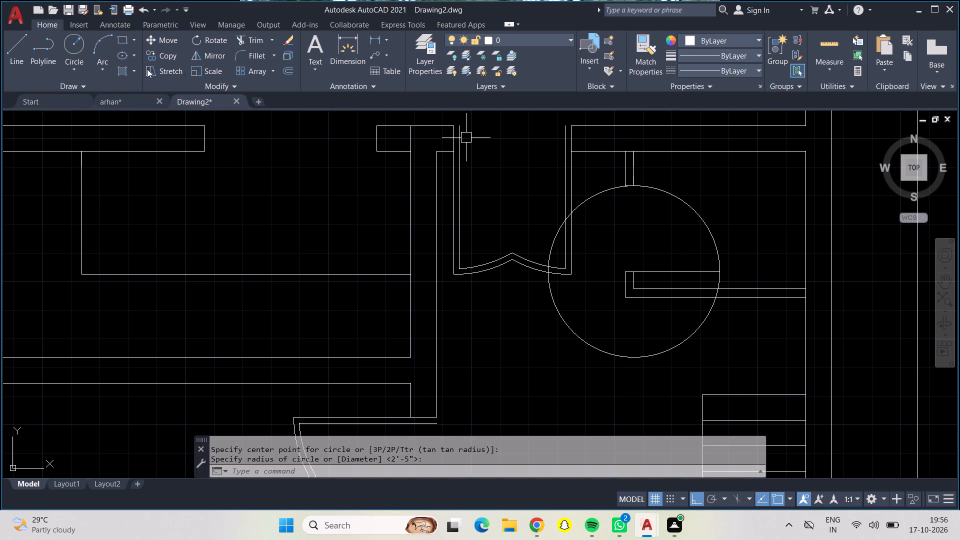
Trim away the west and south portions of the swing circle, including the pieces crossing the neighbouring double door.
click(262, 40)
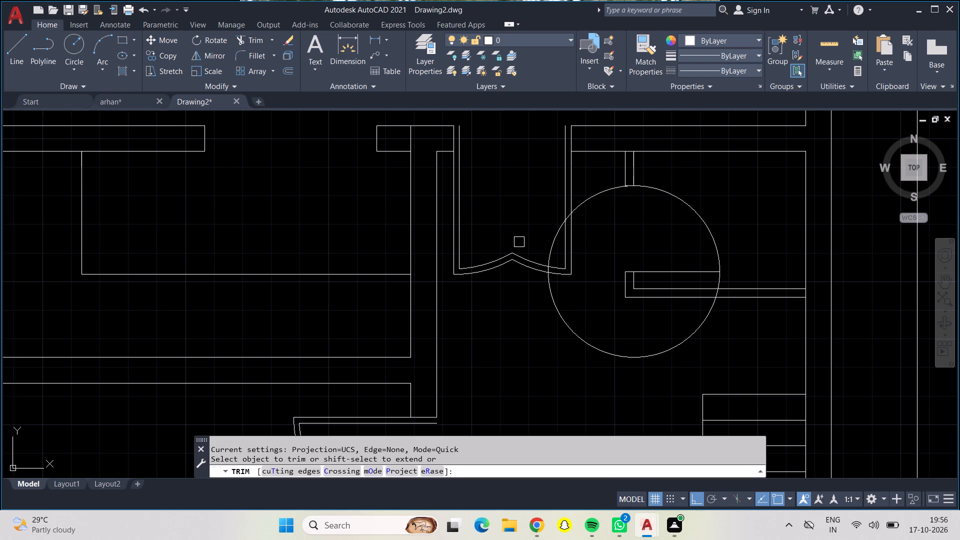
click(549, 244)
click(578, 213)
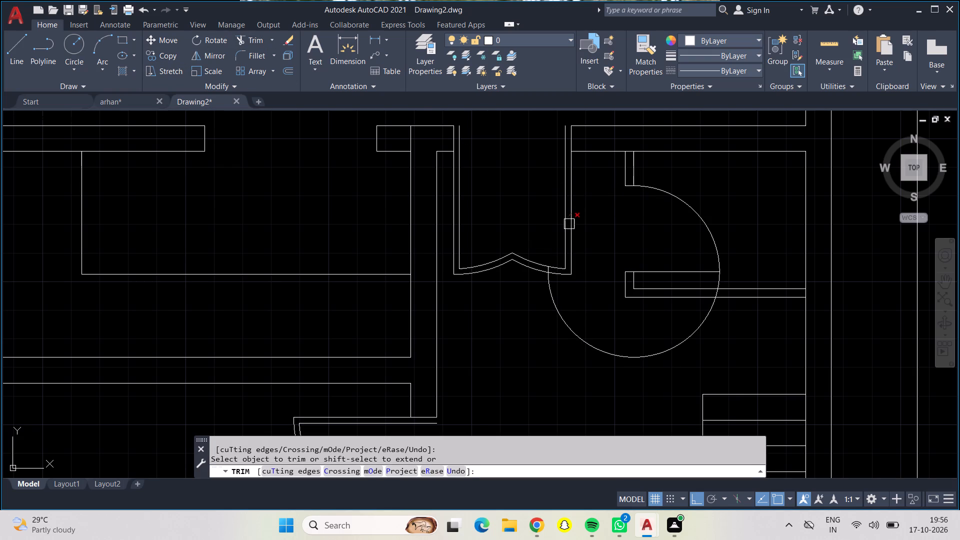
scroll(565, 221, up, 4)
click(568, 219)
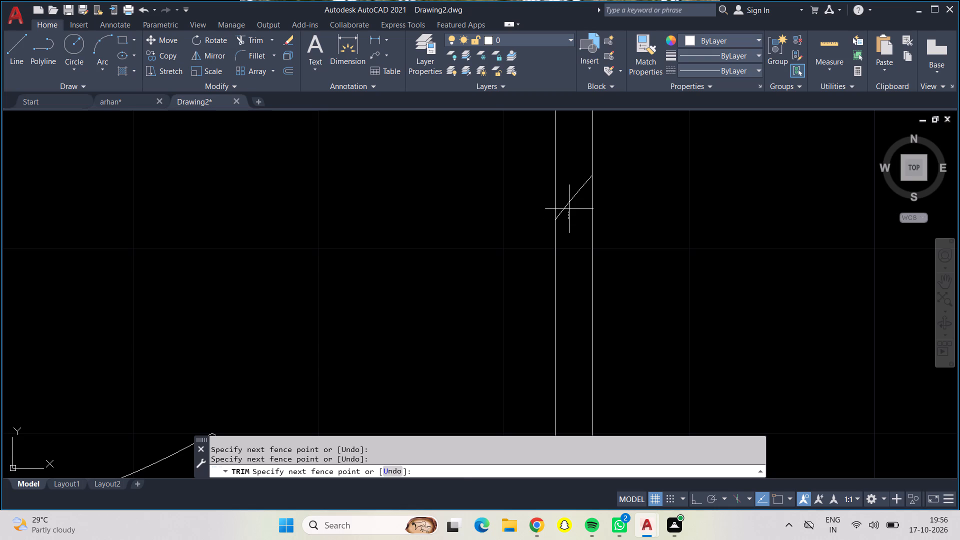
click(569, 201)
scroll(569, 199, down, 3)
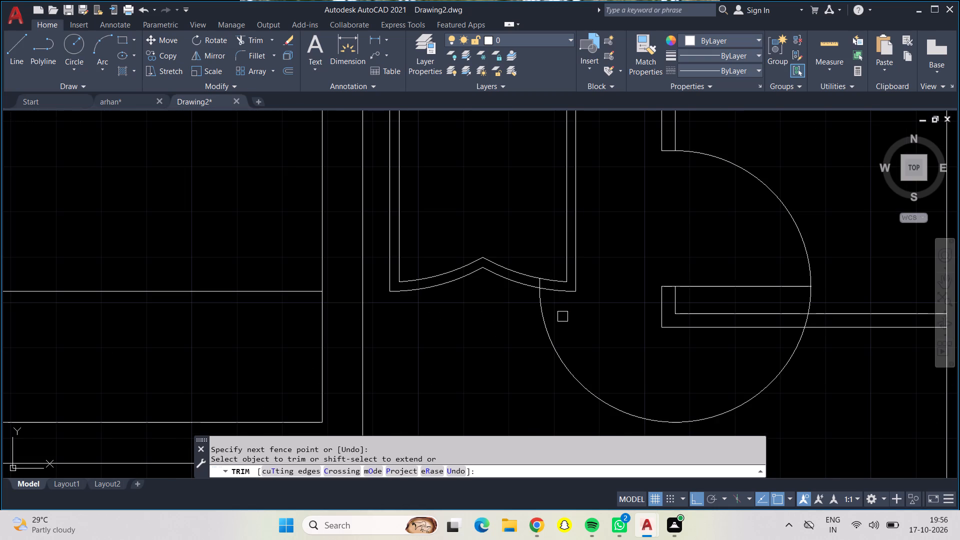
click(543, 320)
scroll(543, 287, up, 4)
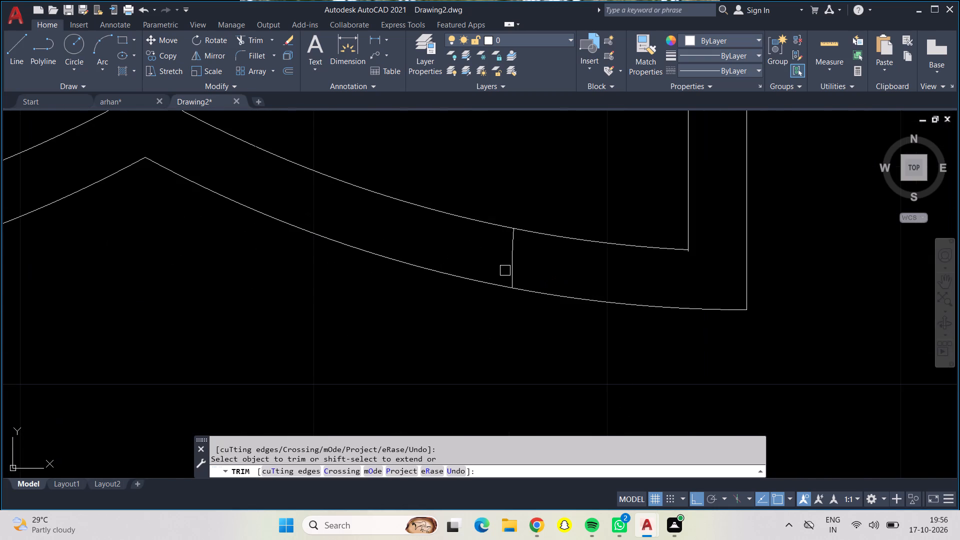
click(507, 269)
click(532, 264)
scroll(533, 265, down, 1)
scroll(533, 267, up, 1)
scroll(533, 269, down, 2)
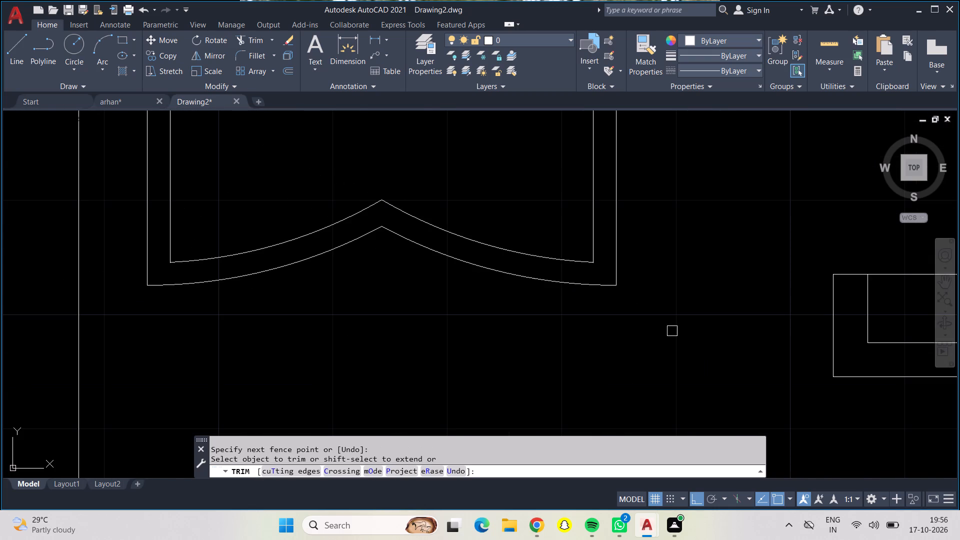
Trim the remaining arc pieces south of the door leaf and between the south partition lines, leaving a quarter-circle swing.
middle_drag(741, 340, 732, 339)
scroll(738, 340, down, 3)
middle_drag(713, 336, 669, 326)
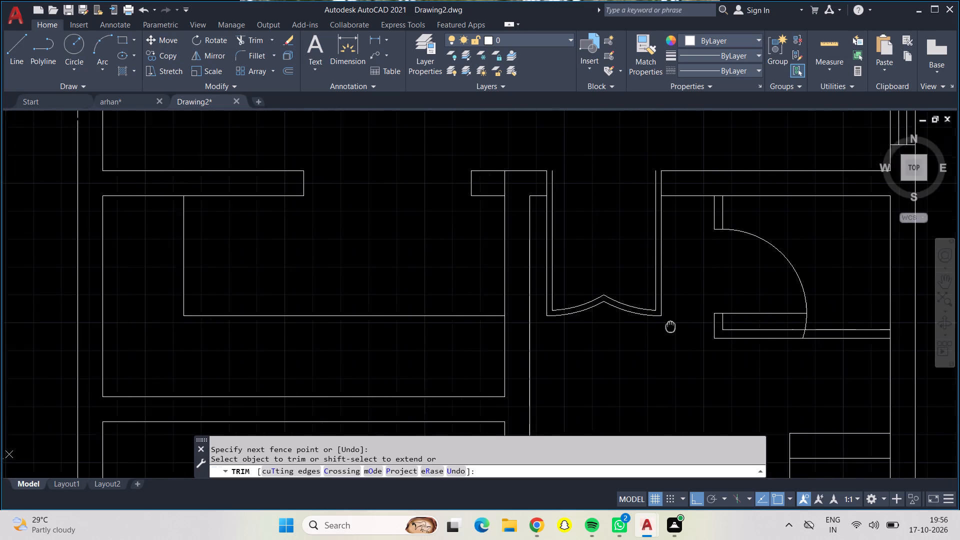
middle_drag(669, 326, 669, 326)
click(800, 319)
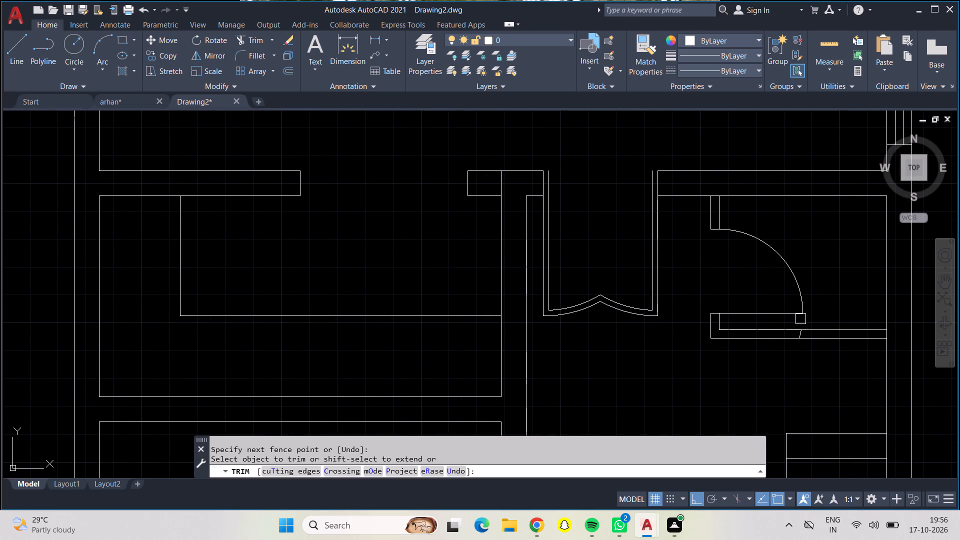
scroll(805, 333, up, 5)
drag(782, 334, 682, 333)
scroll(682, 333, down, 2)
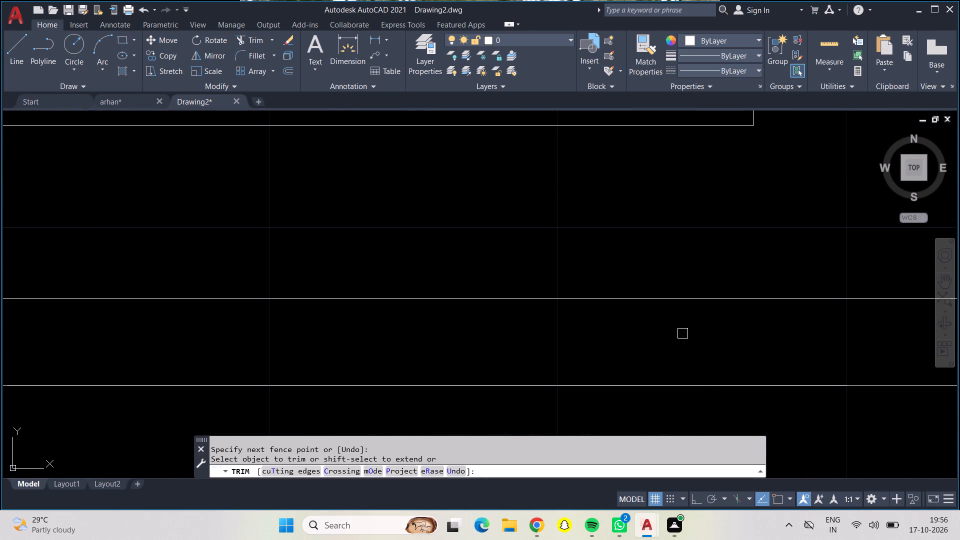
scroll(682, 333, down, 3)
scroll(655, 281, down, 1)
middle_drag(655, 280, 598, 282)
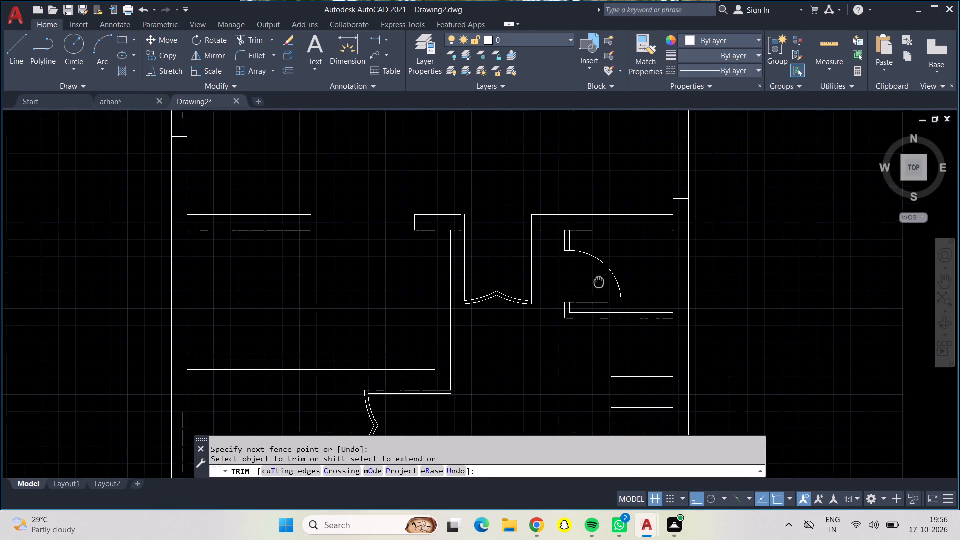
middle_drag(598, 282, 595, 282)
key(Escape)
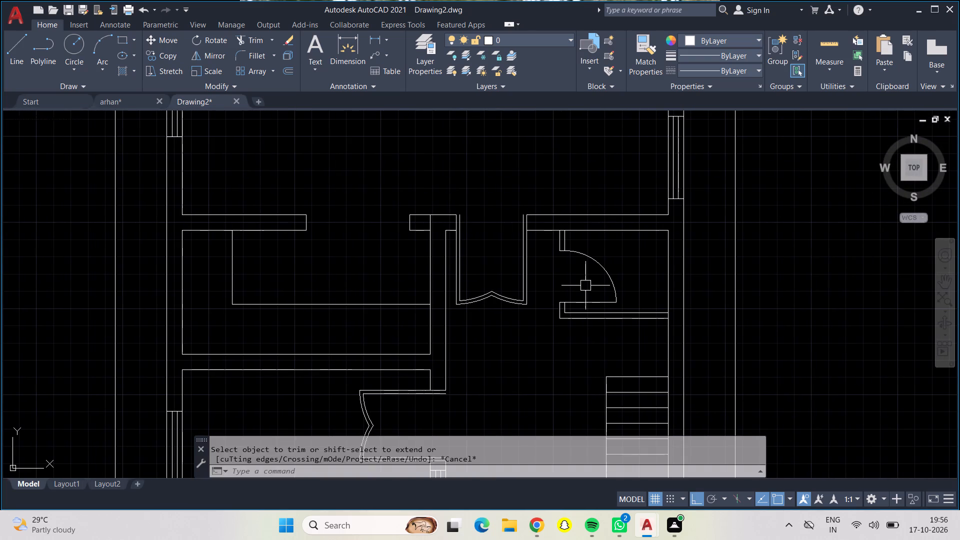
Offset the small room's door leaf line and the adjoining south jamb line 2" northward for the door thickness.
key(o)
key(Return)
text(2")
key(Return)
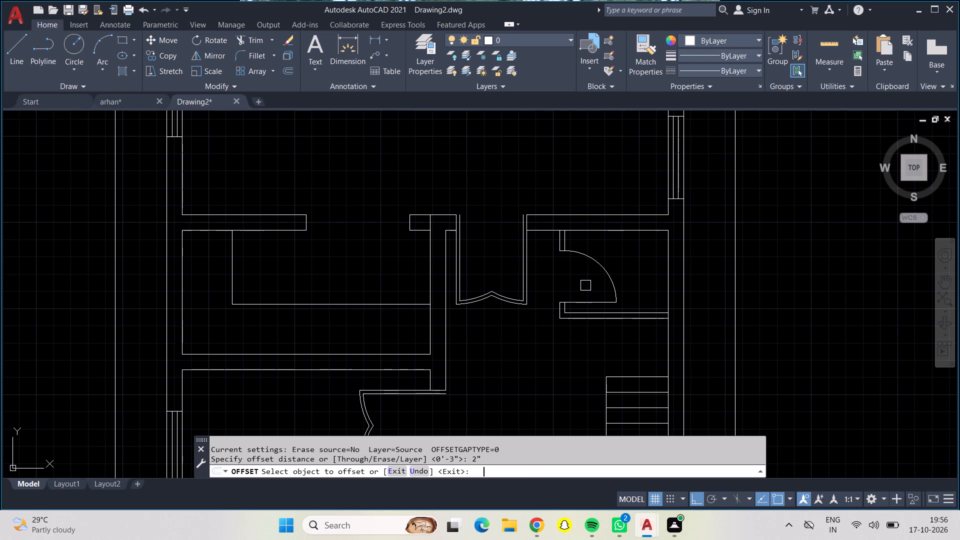
click(575, 301)
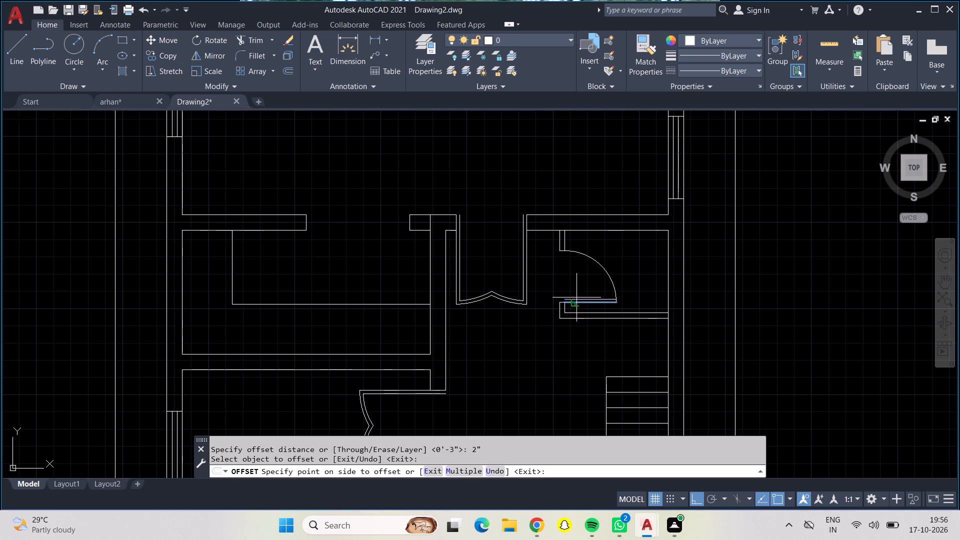
click(581, 285)
scroll(567, 292, up, 5)
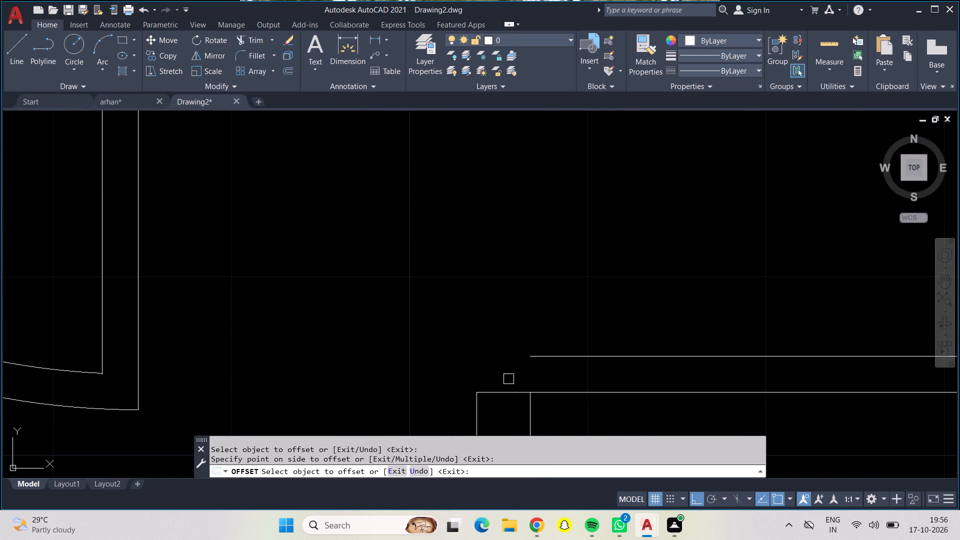
click(506, 393)
click(505, 345)
key(Escape)
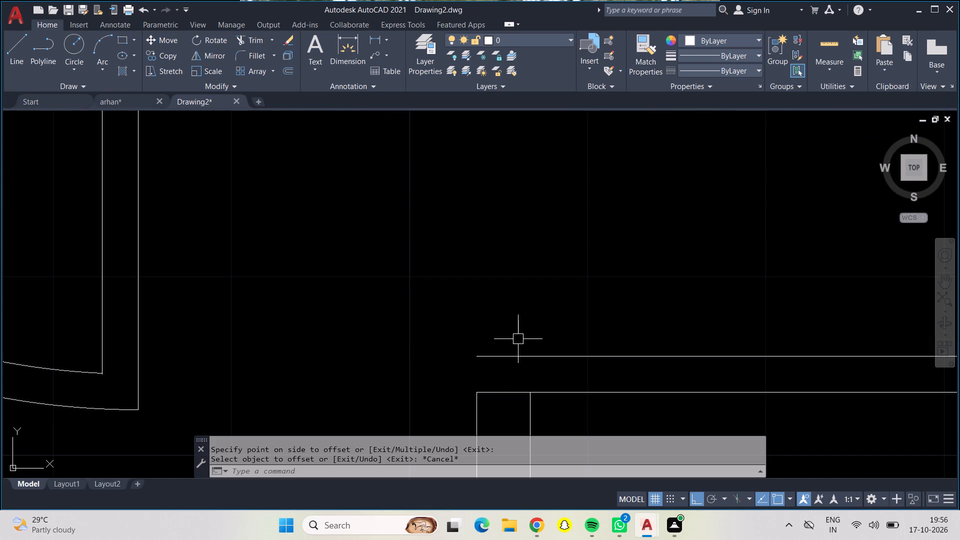
Erase the leftover window symbol lying outside the plot, east of the floor plan.
scroll(516, 341, down, 1)
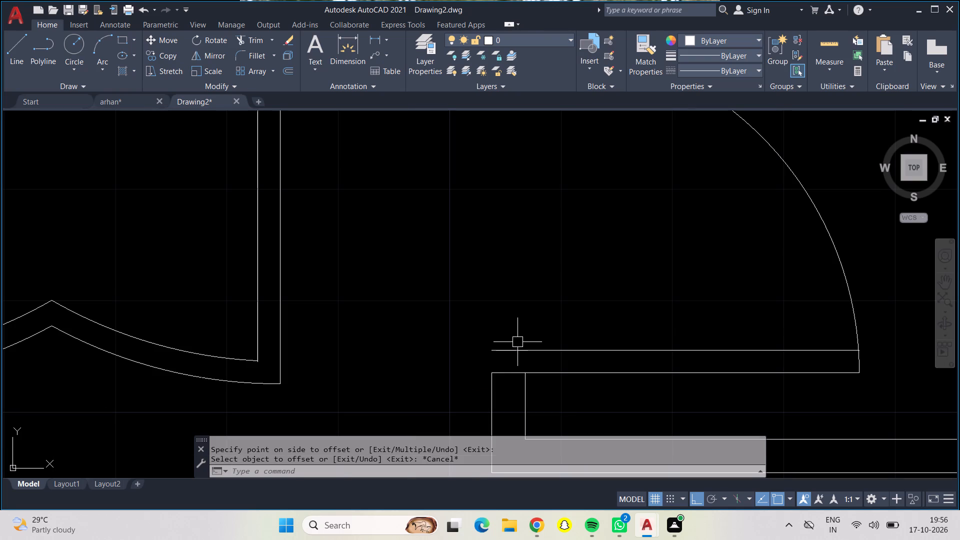
scroll(550, 329, down, 3)
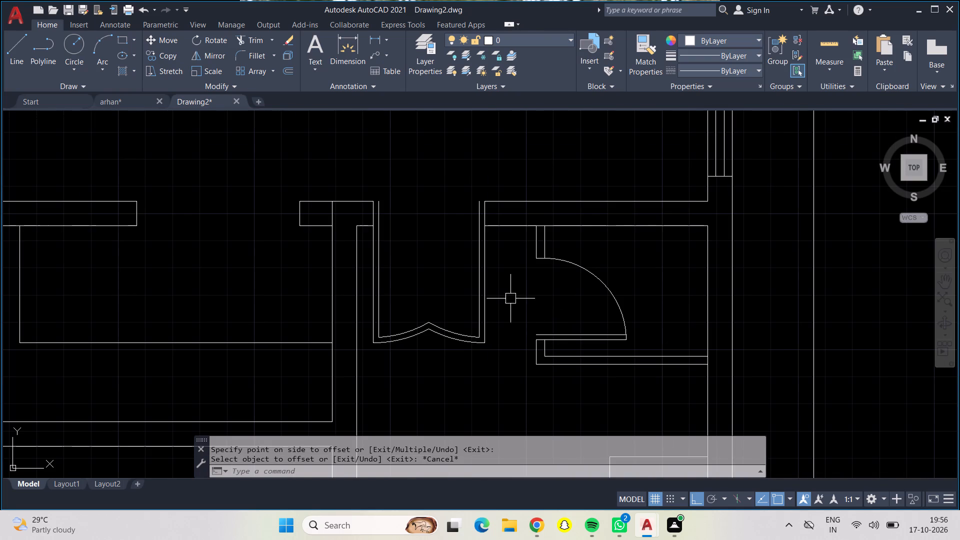
scroll(521, 297, down, 1)
middle_drag(460, 381, 533, 407)
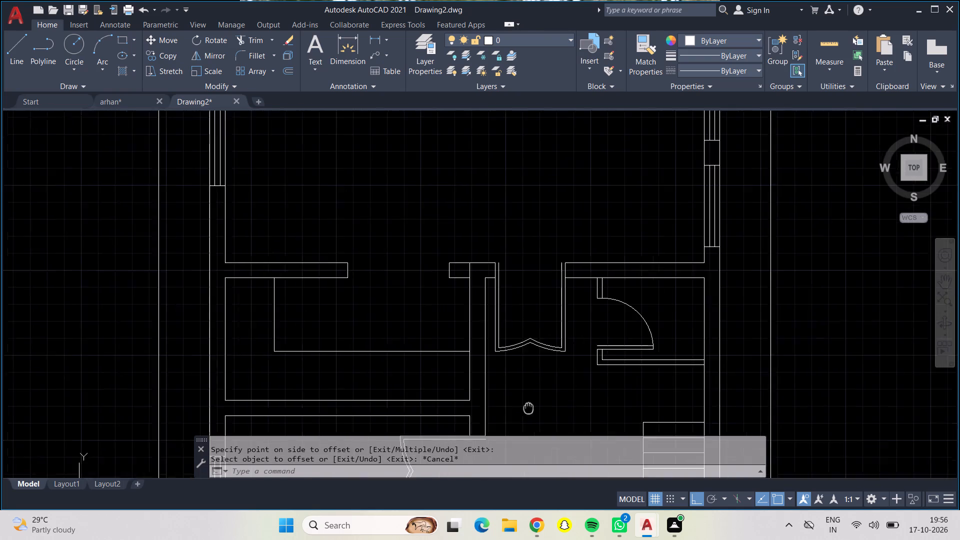
middle_drag(533, 407, 663, 400)
scroll(478, 302, down, 1)
middle_drag(514, 293, 520, 422)
scroll(566, 298, down, 5)
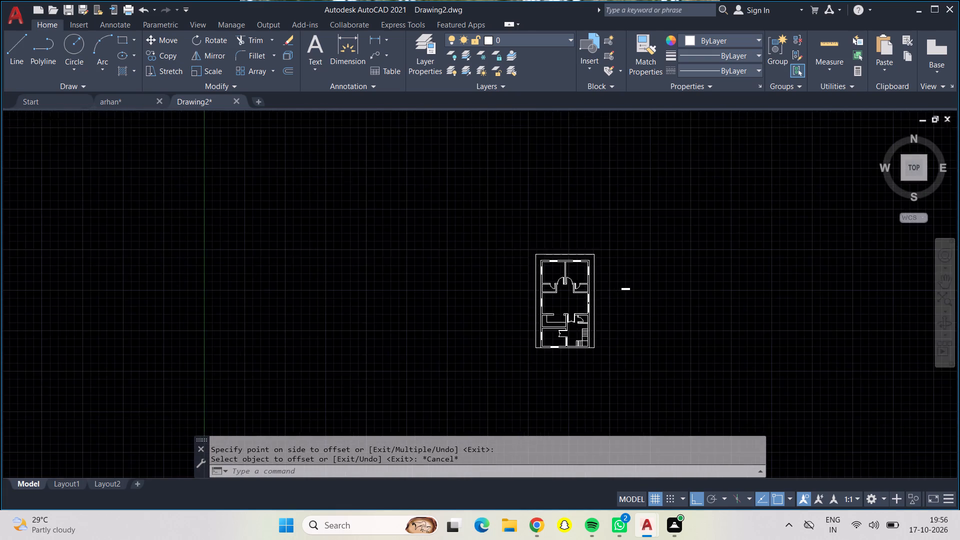
scroll(556, 301, up, 4)
scroll(559, 301, down, 1)
middle_drag(559, 301, 500, 288)
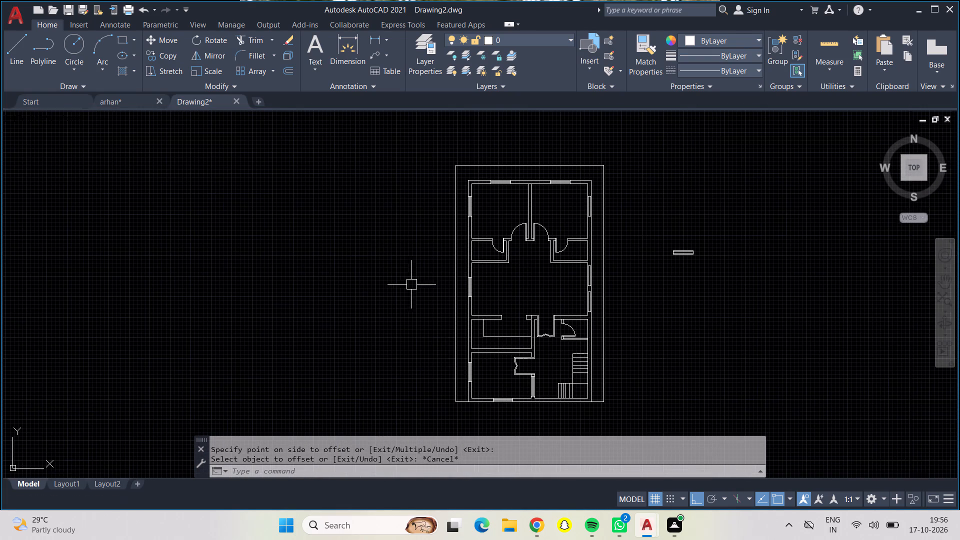
drag(647, 236, 681, 232)
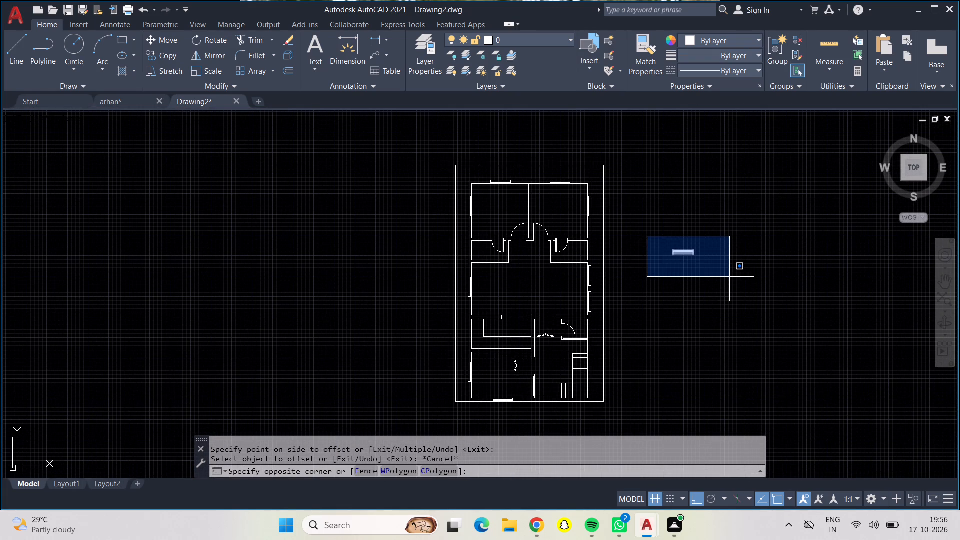
click(729, 277)
key(Delete)
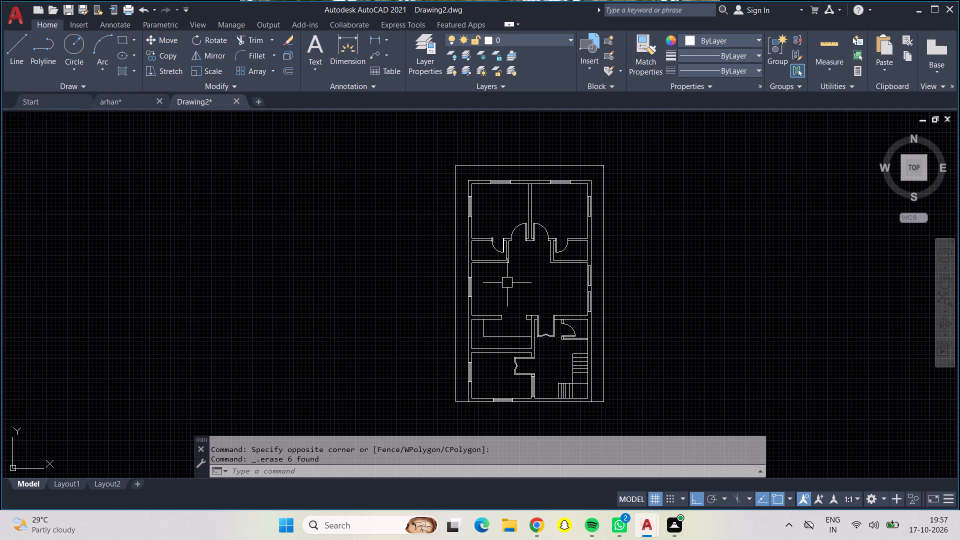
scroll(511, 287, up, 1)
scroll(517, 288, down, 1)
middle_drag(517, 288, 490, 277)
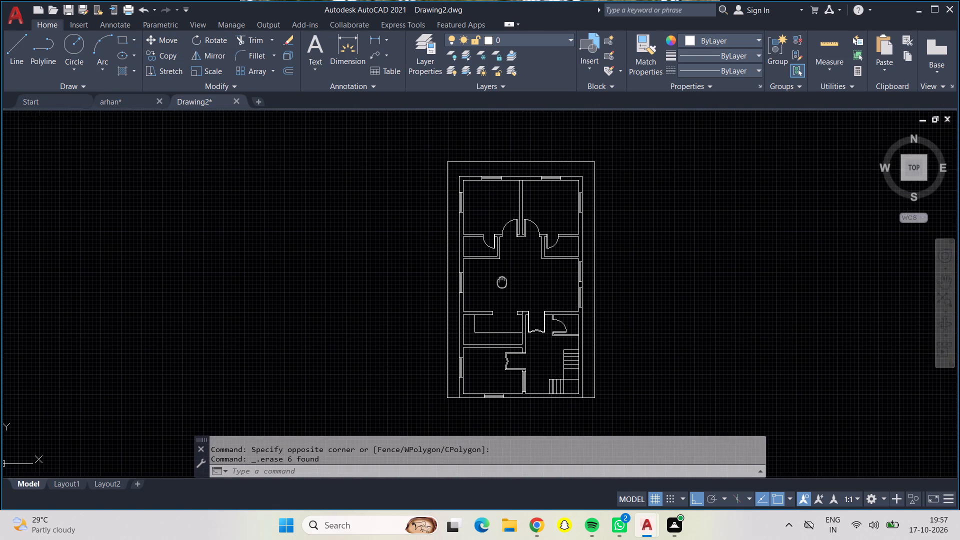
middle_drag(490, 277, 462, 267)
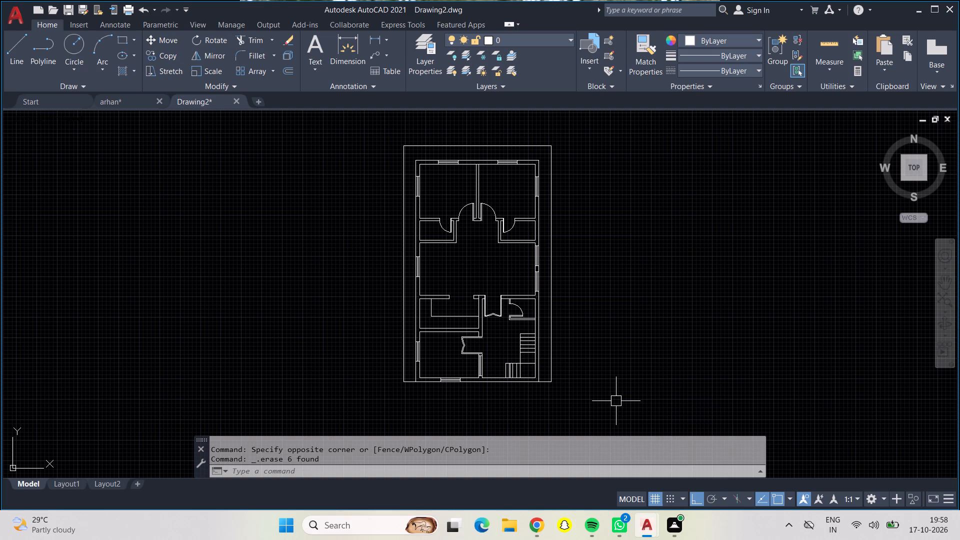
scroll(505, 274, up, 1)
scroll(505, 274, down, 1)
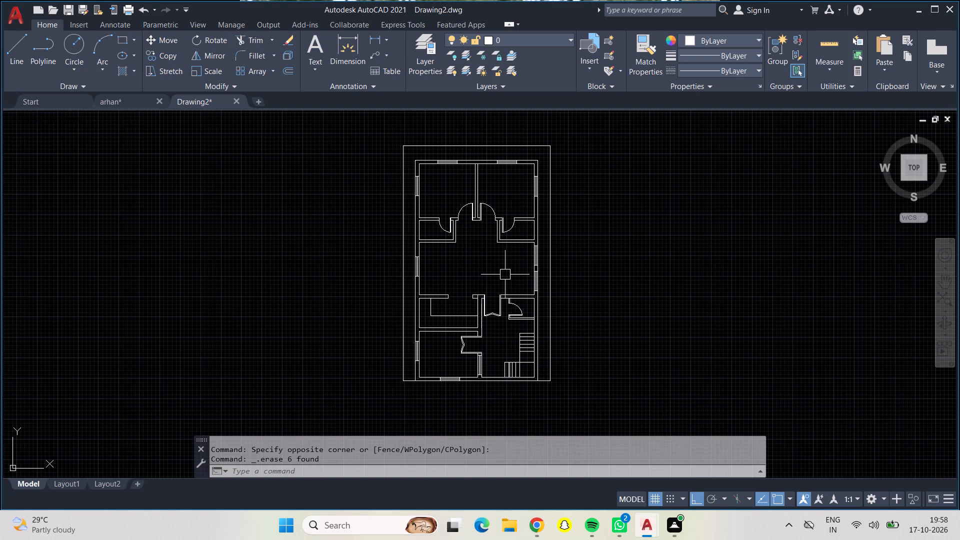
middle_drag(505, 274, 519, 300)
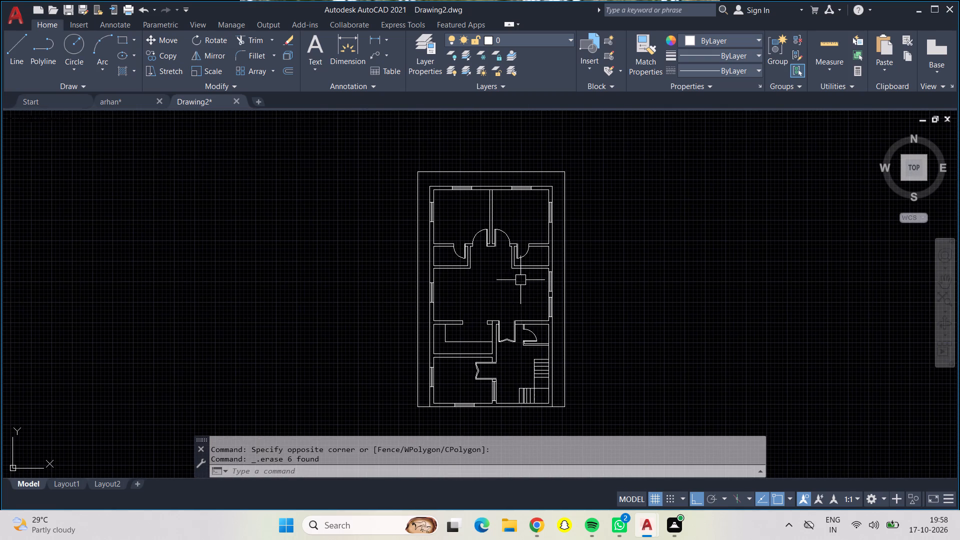
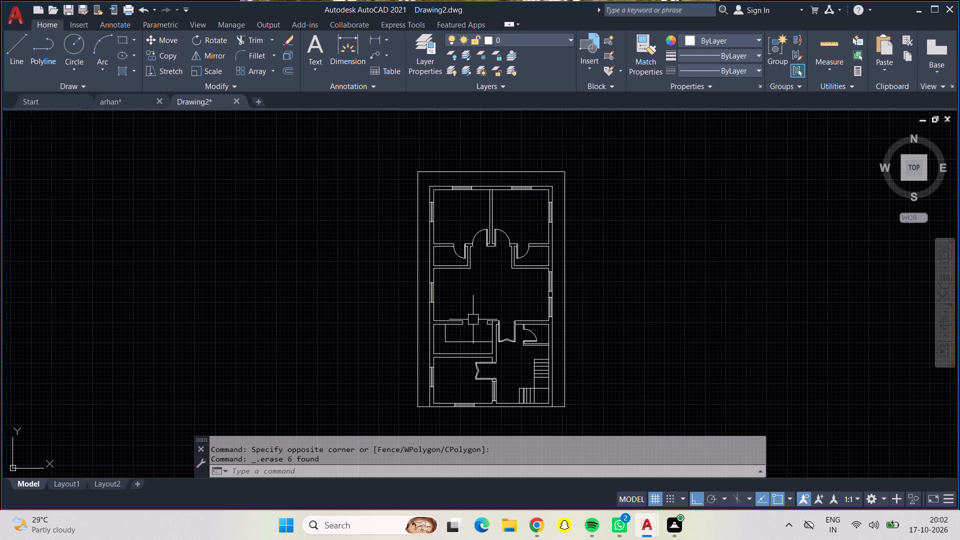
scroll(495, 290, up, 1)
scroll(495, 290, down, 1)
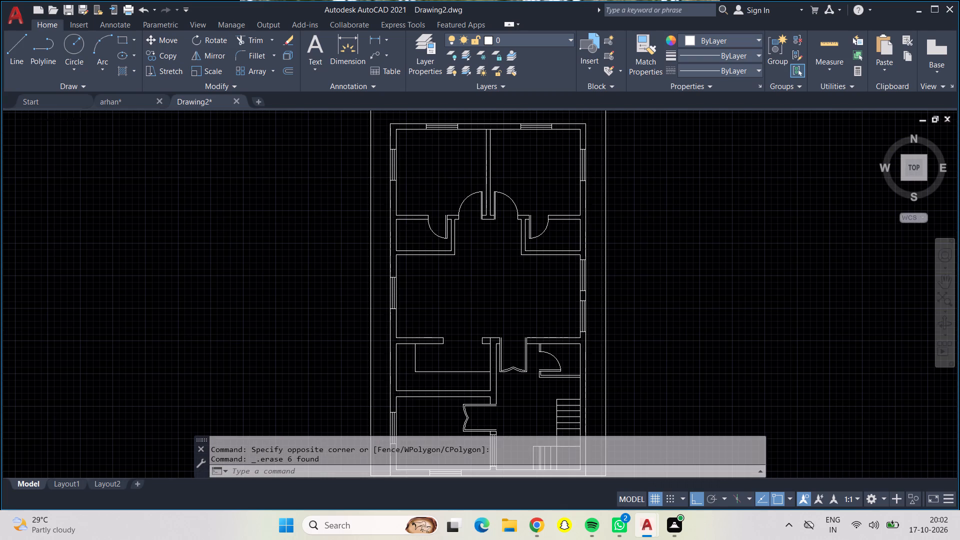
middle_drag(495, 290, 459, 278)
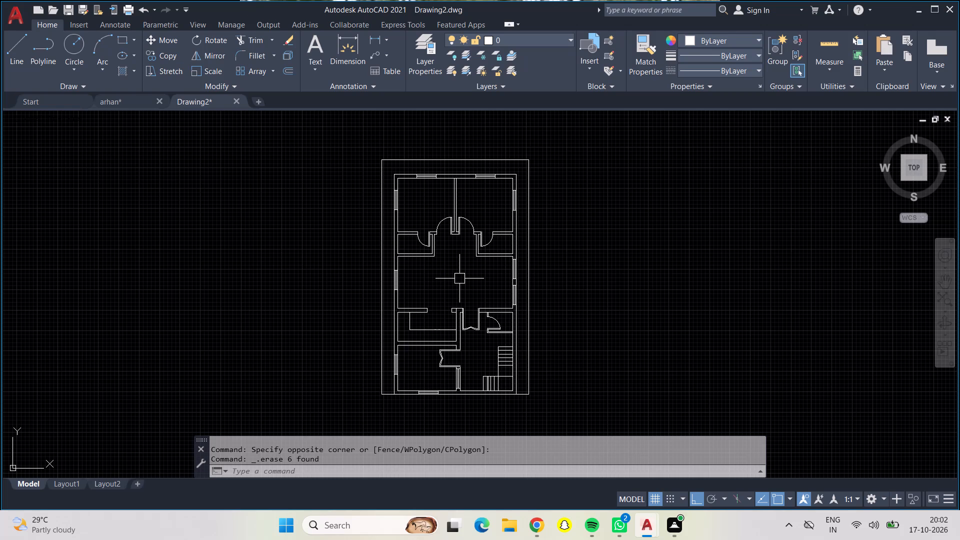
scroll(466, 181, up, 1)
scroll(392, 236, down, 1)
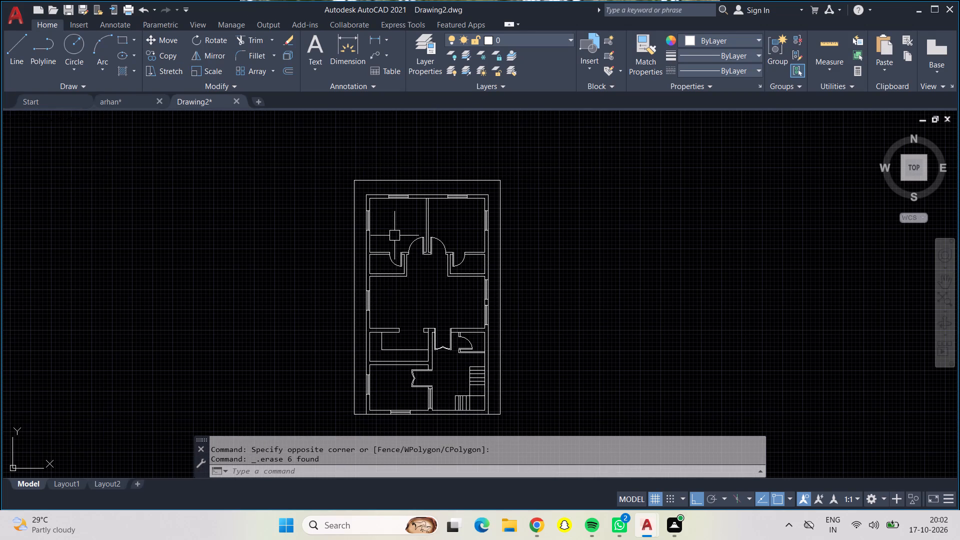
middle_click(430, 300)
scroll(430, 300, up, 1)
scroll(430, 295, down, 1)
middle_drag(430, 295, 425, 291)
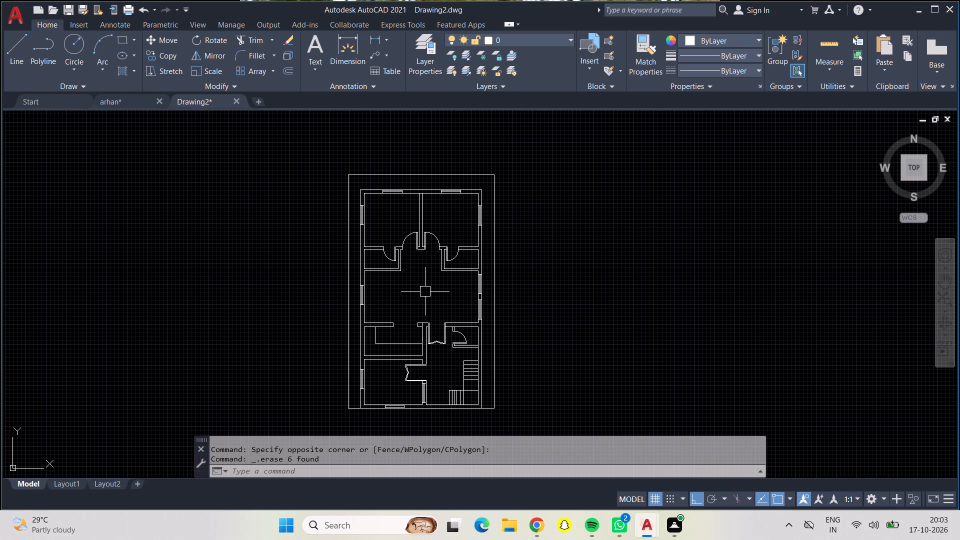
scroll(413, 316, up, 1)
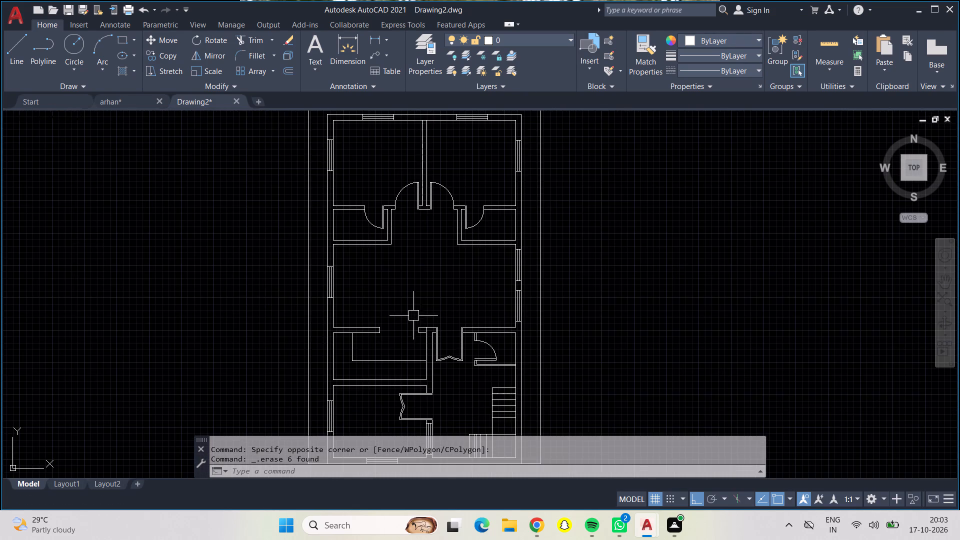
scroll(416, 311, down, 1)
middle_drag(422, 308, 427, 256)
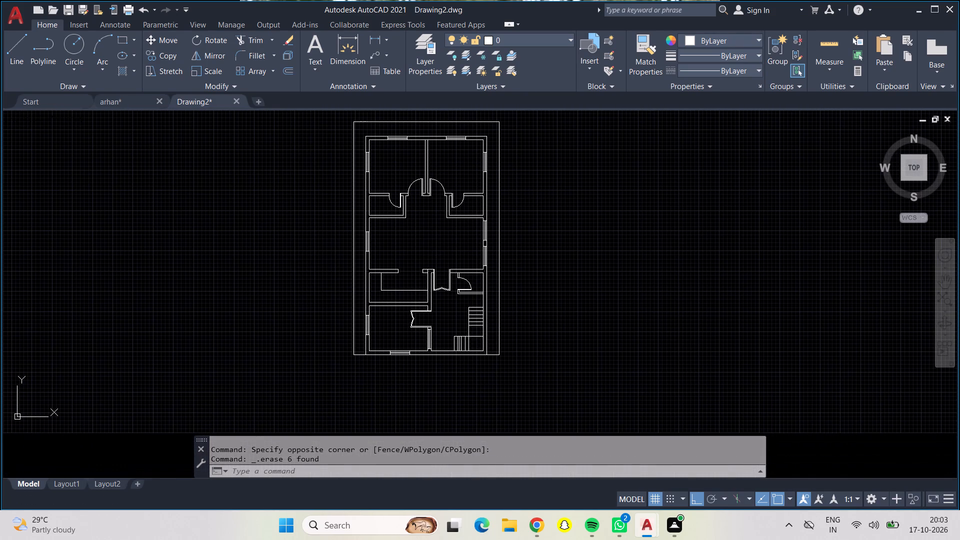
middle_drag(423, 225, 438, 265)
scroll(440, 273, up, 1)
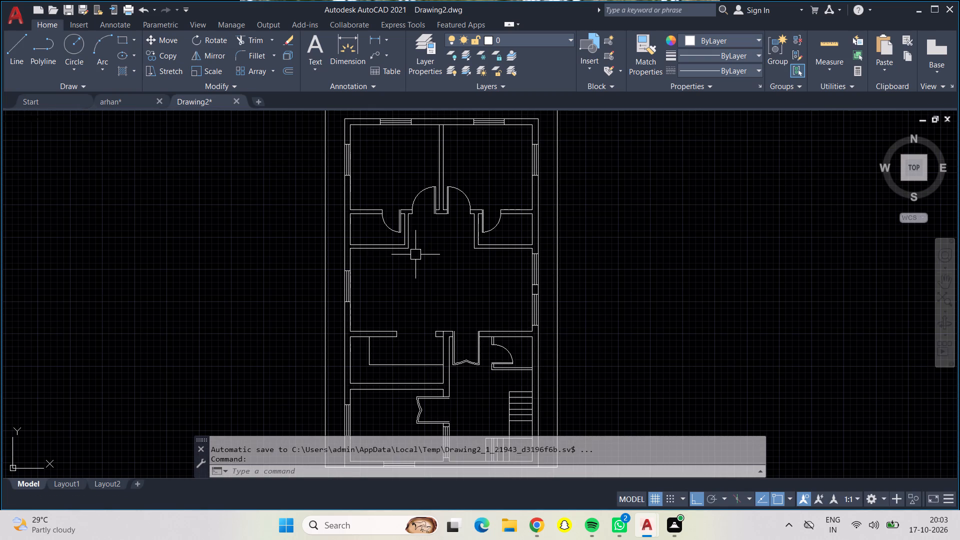
Insert two Bed - Queen blocks from the DesignCenter's Home - Space Planner blocks, one on each side of the floor plan.
key(ctrl+2)
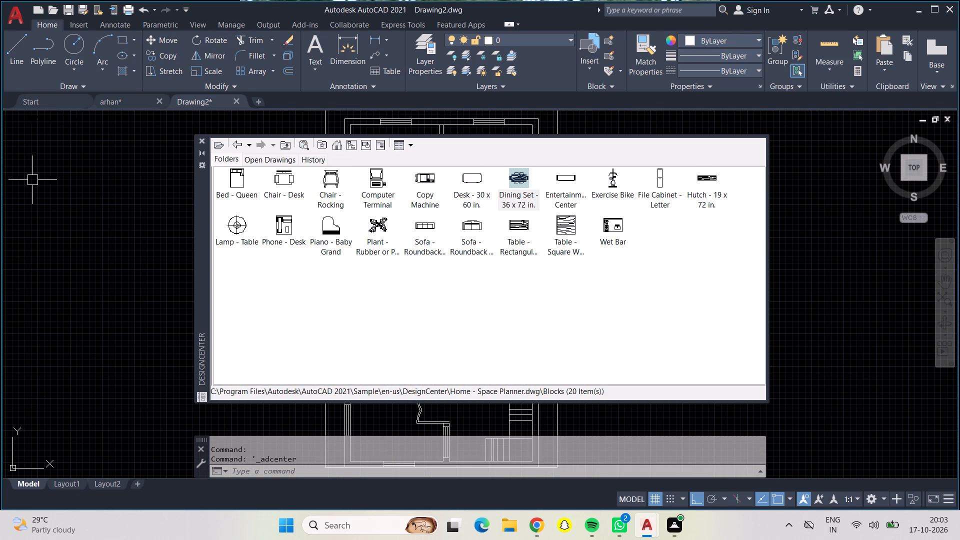
drag(239, 185, 181, 195)
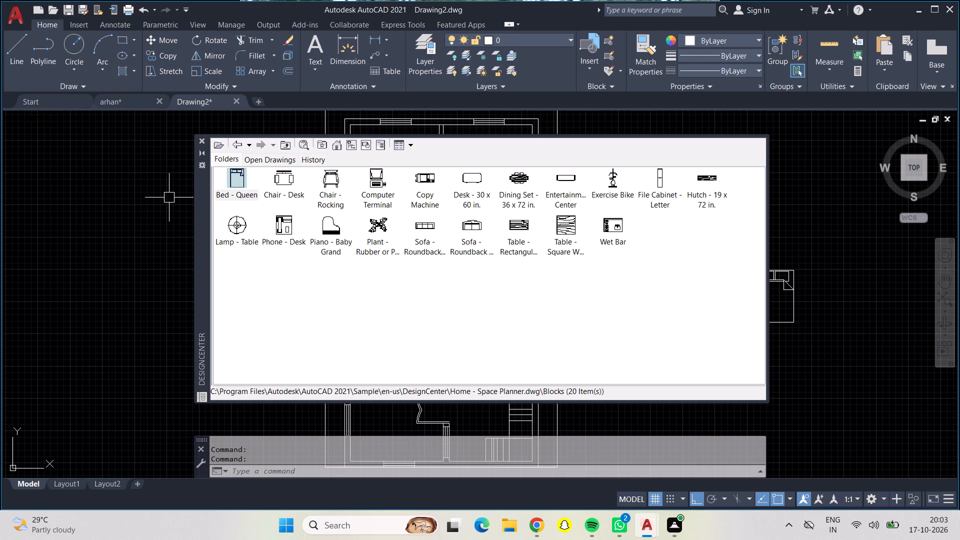
drag(242, 183, 107, 207)
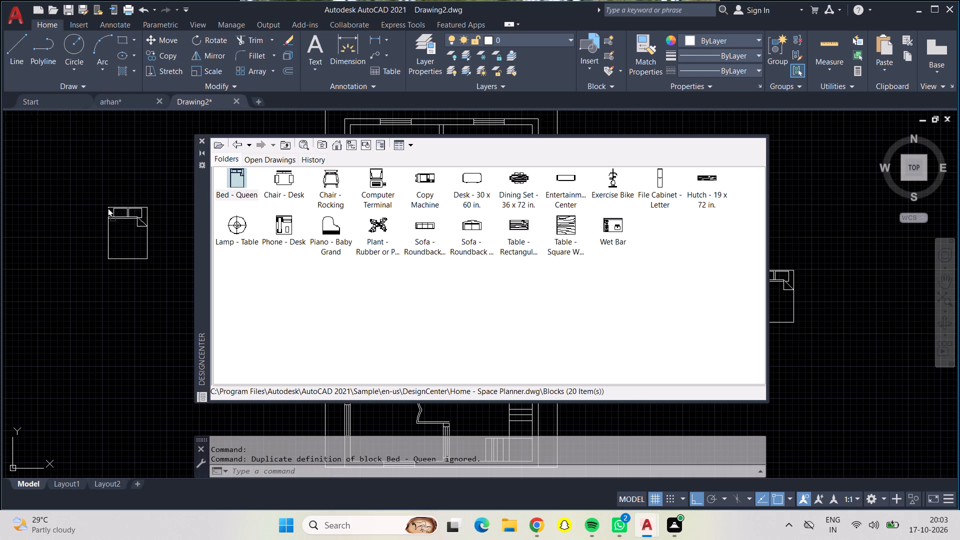
drag(107, 207, 28, 207)
Insert two Lamp - Table blocks, one on each side of the bed to the left of the floor plan.
drag(228, 224, 158, 220)
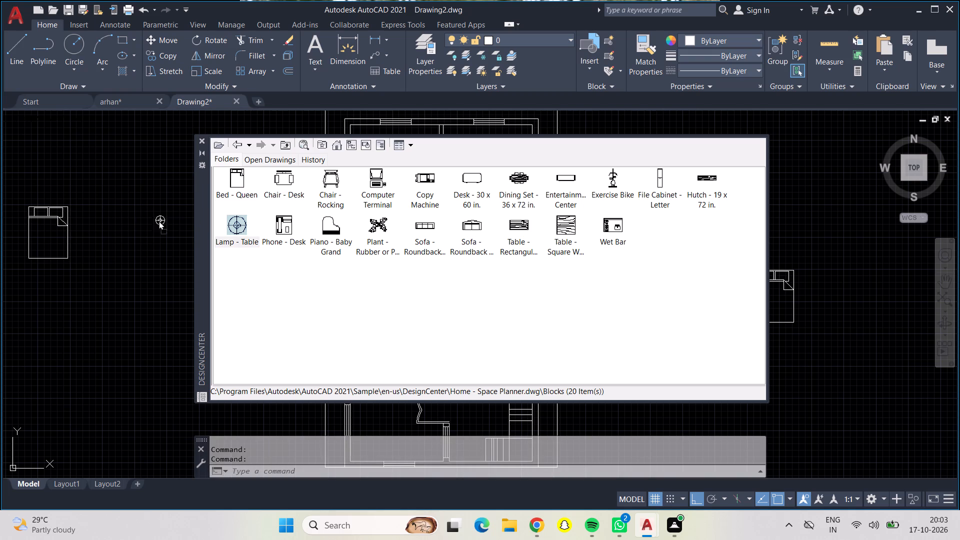
drag(158, 220, 81, 214)
drag(241, 228, 18, 219)
Insert the Dining Set - 36 x 72 in. block in the empty space left of the floor plan.
drag(516, 177, 127, 284)
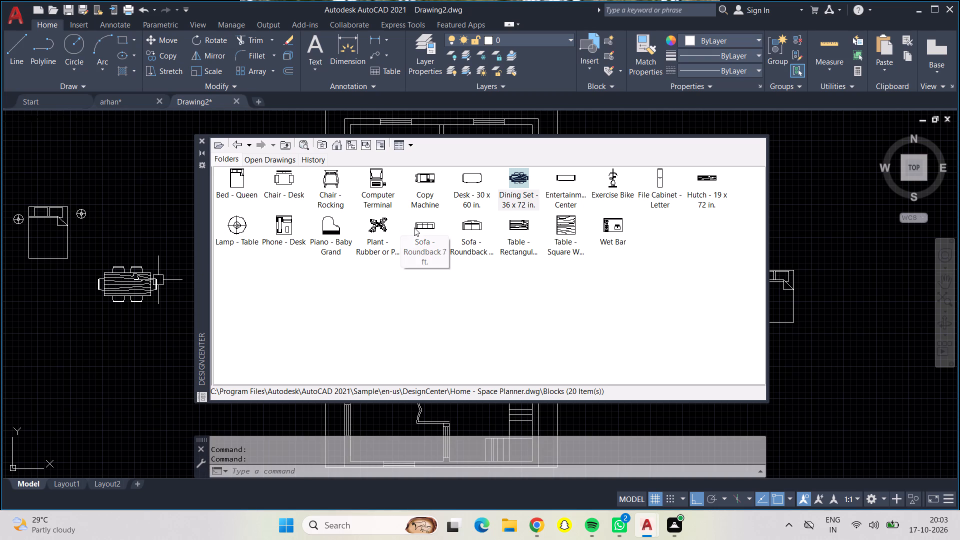
Insert three Sofa - Roundback 7 ft. blocks and a rectangular wood table as a seating group below the dining set.
drag(414, 227, 92, 330)
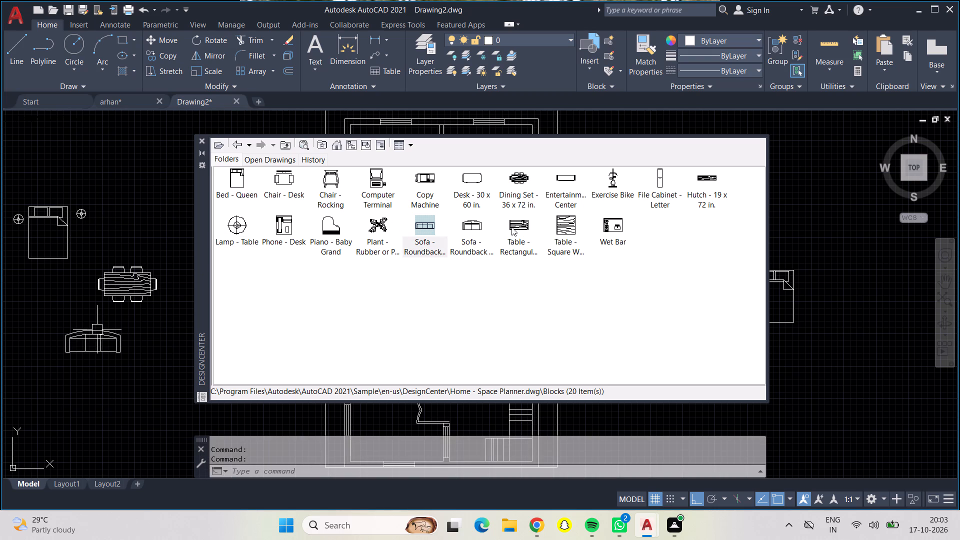
drag(512, 224, 78, 361)
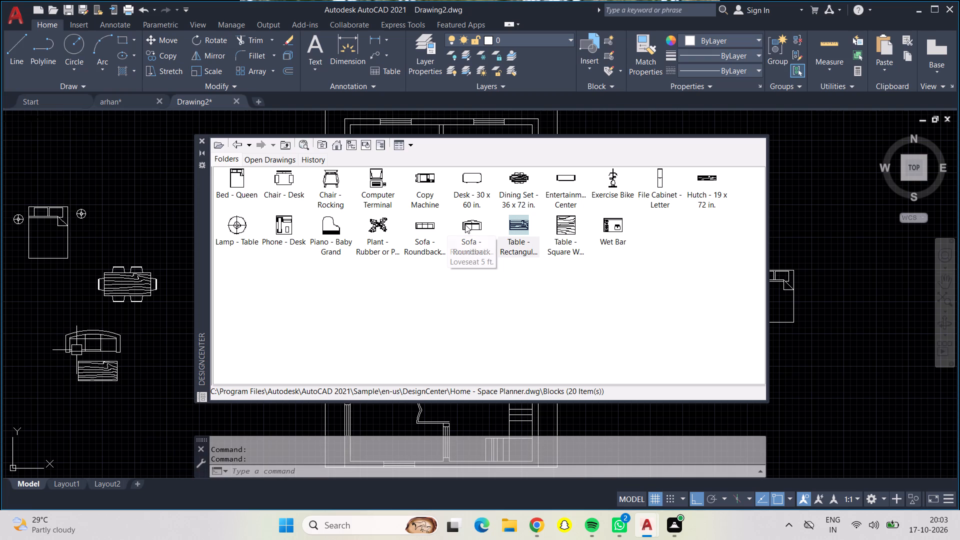
drag(423, 227, 29, 360)
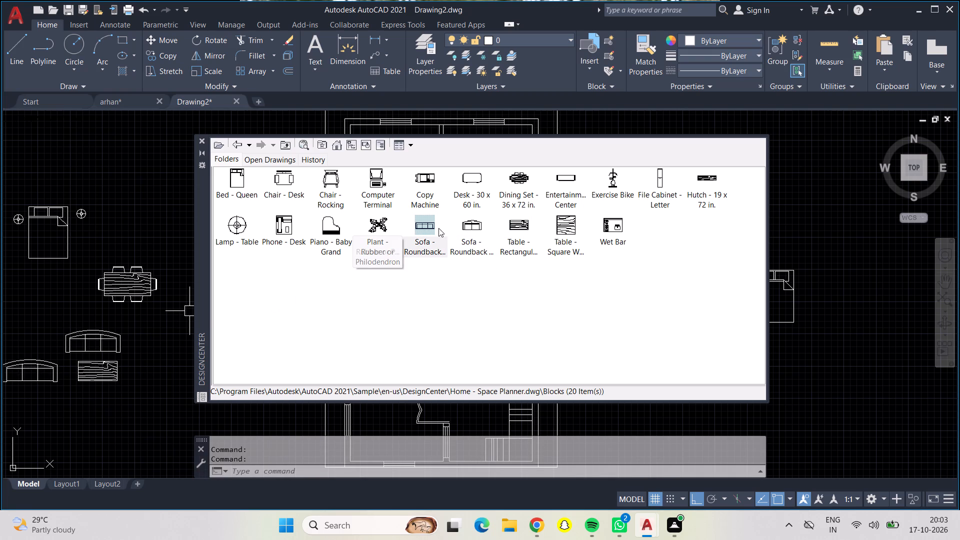
drag(421, 225, 114, 388)
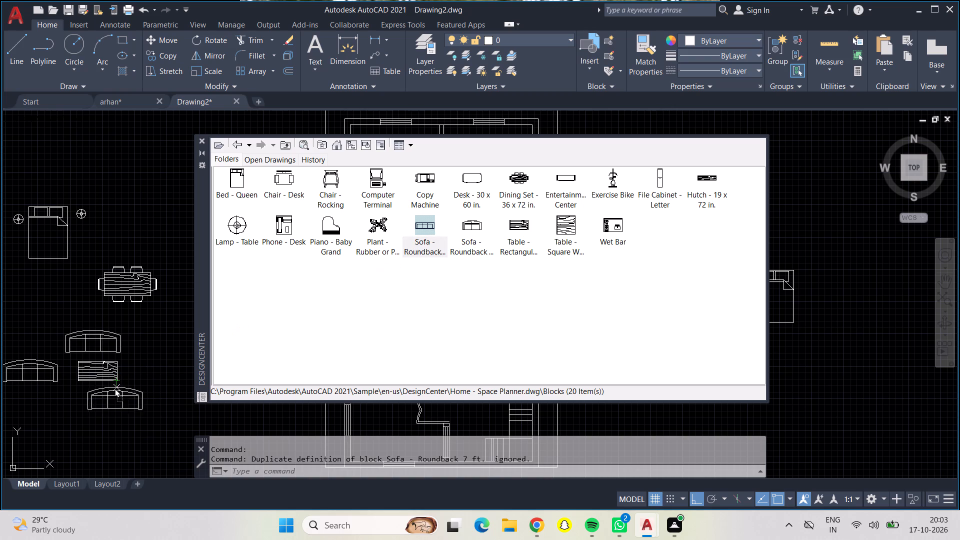
drag(114, 388, 120, 399)
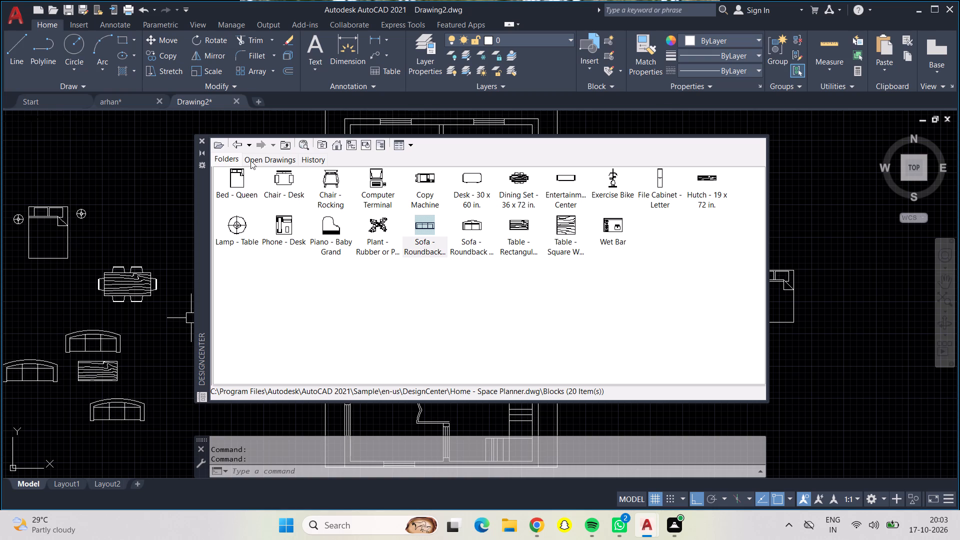
Insert the Toilet - top block from the House Designer.dwg blocks above the dining set.
click(239, 139)
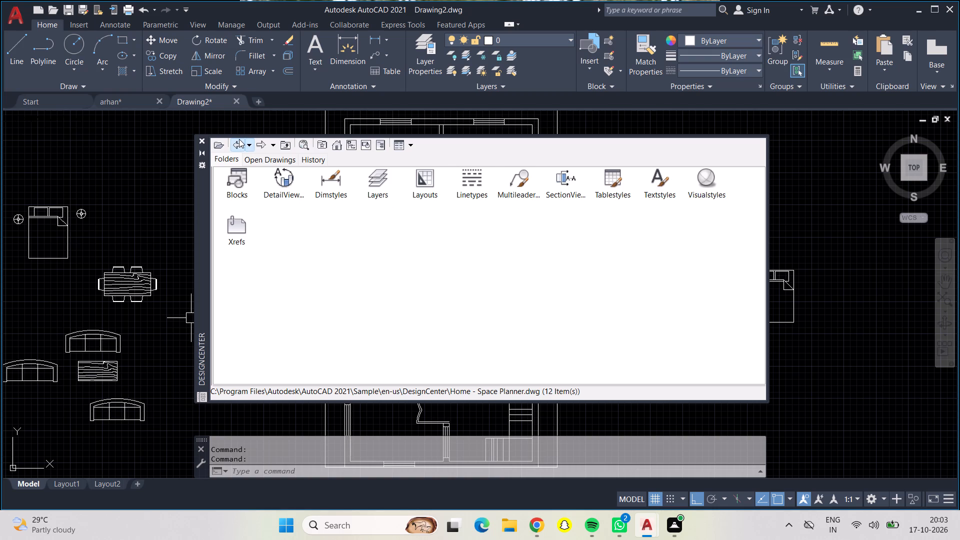
click(239, 139)
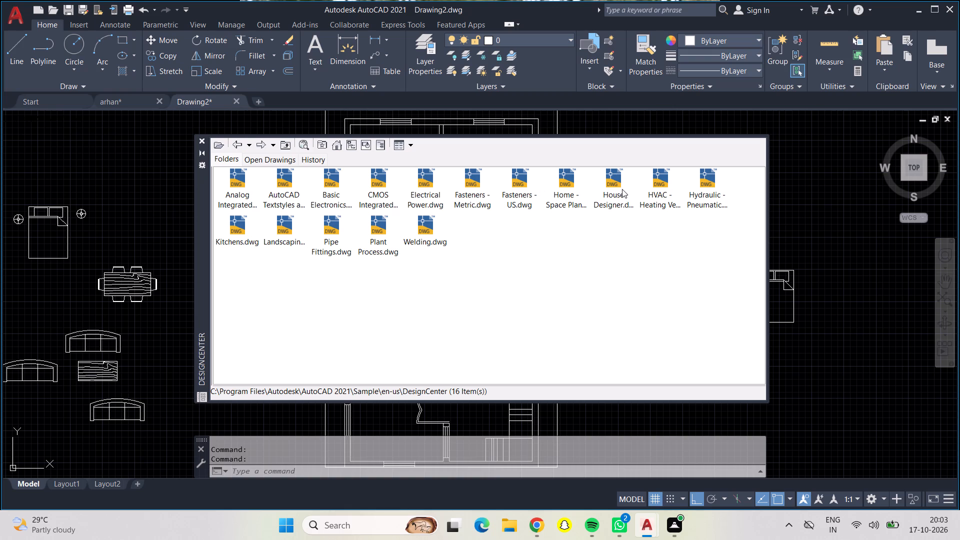
double_click(620, 184)
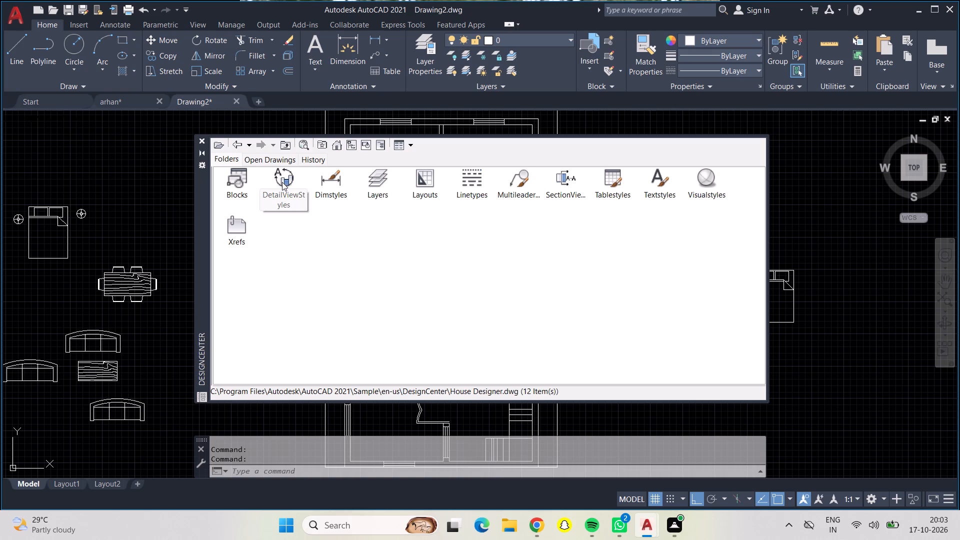
double_click(240, 180)
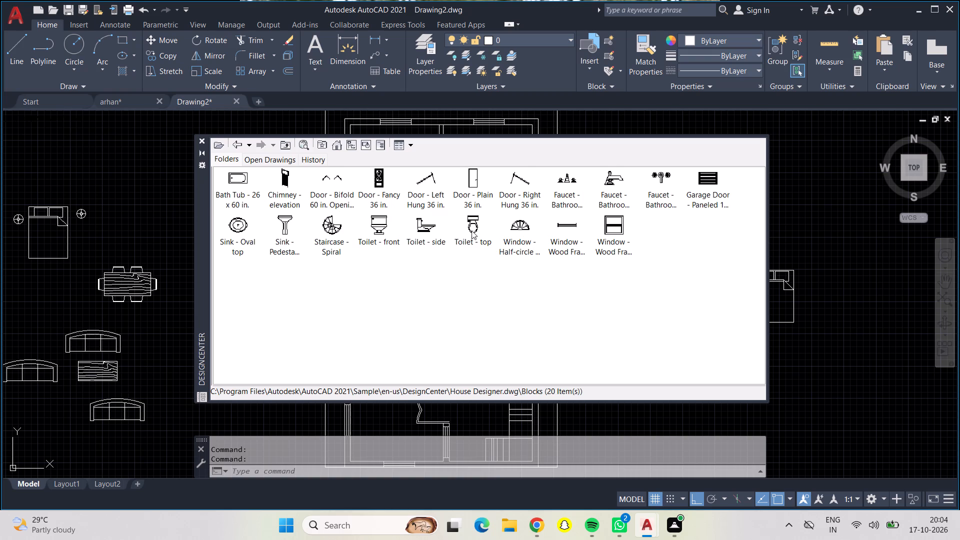
drag(474, 229, 138, 233)
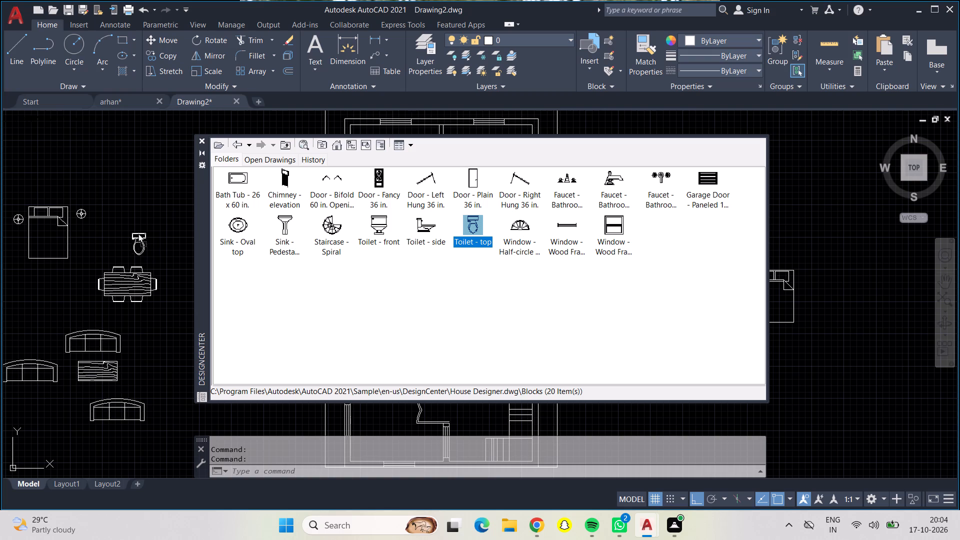
drag(138, 233, 135, 227)
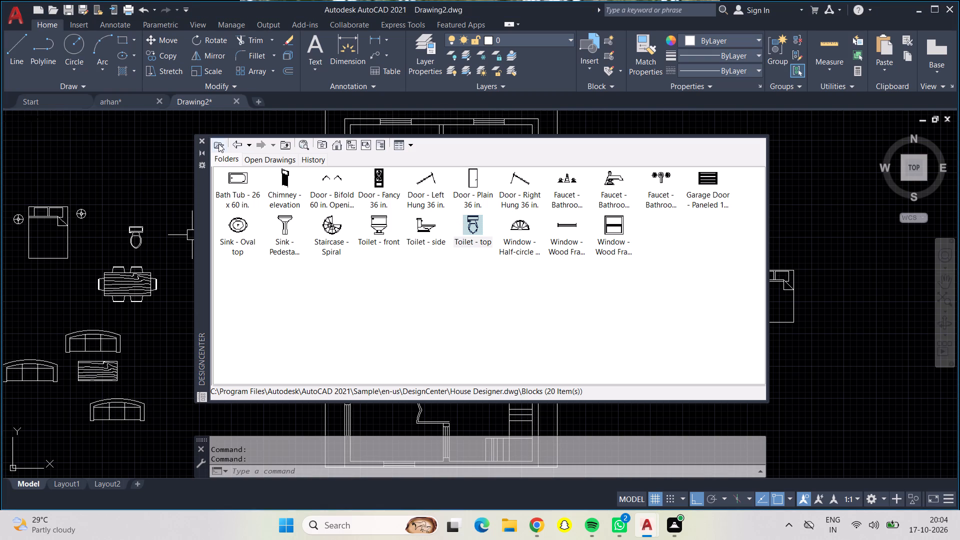
Insert the Range-Oven - 30 in top block from the Kitchens.dwg blocks below the left bed, and close the DesignCenter.
click(240, 142)
click(240, 142)
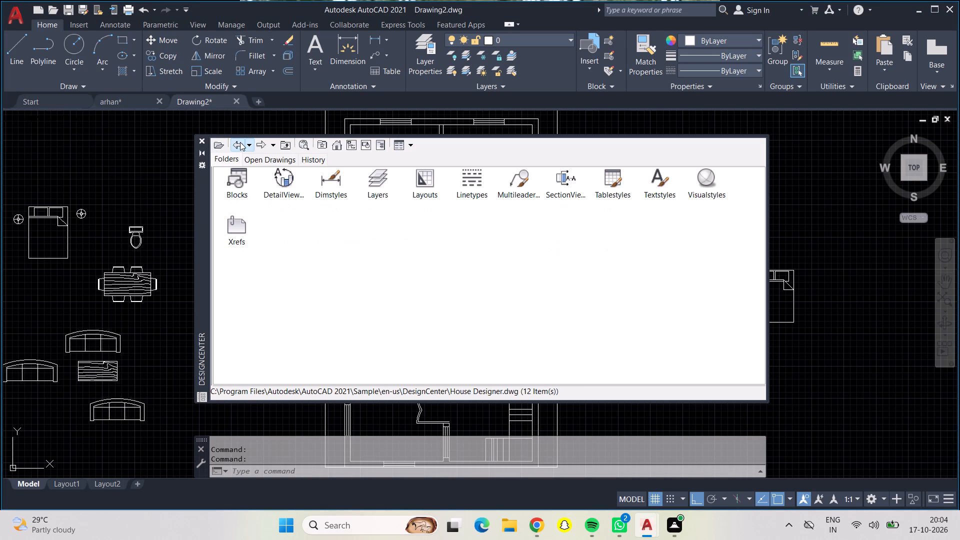
double_click(231, 226)
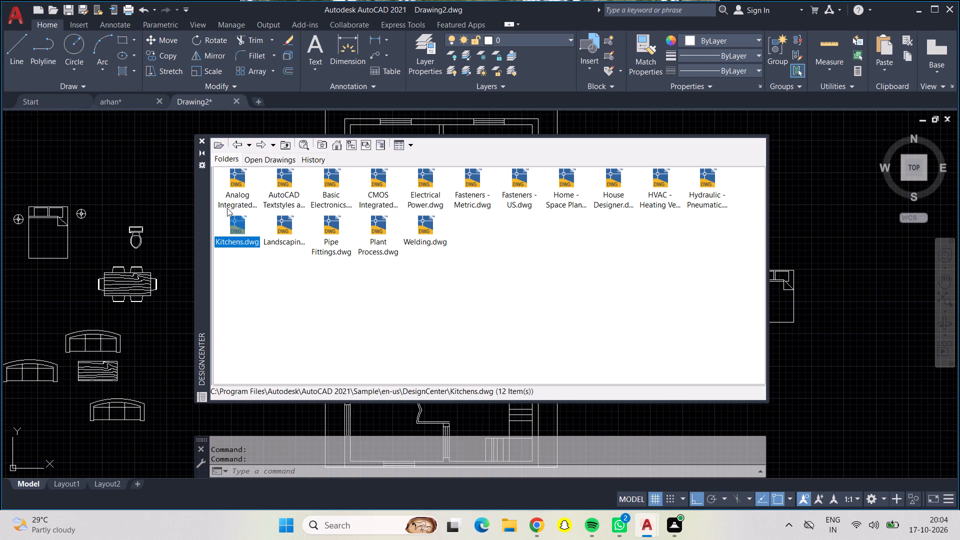
double_click(230, 184)
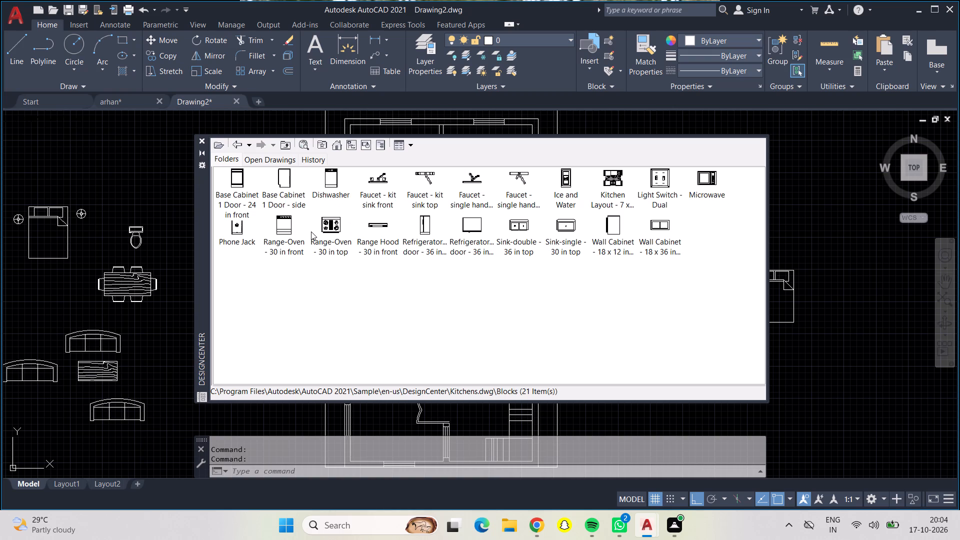
drag(329, 226, 48, 266)
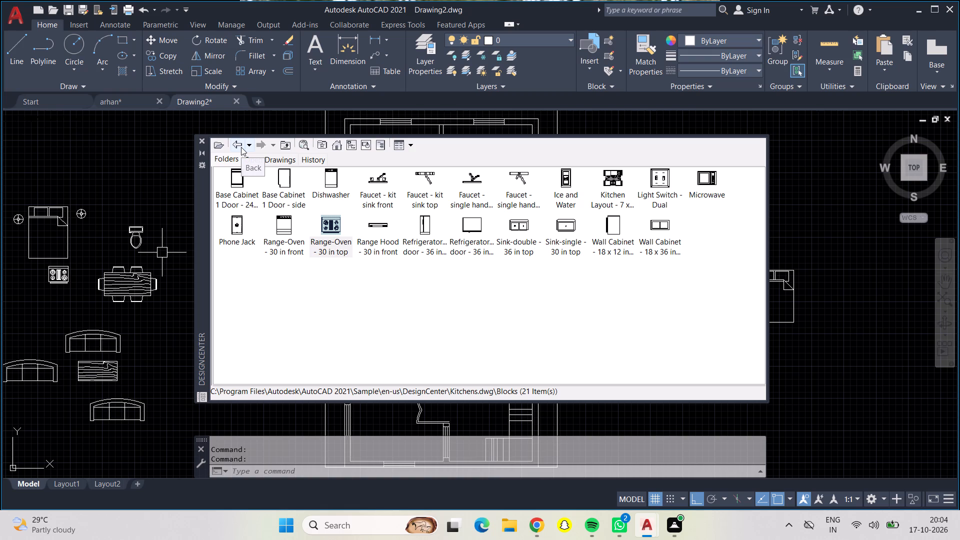
click(241, 147)
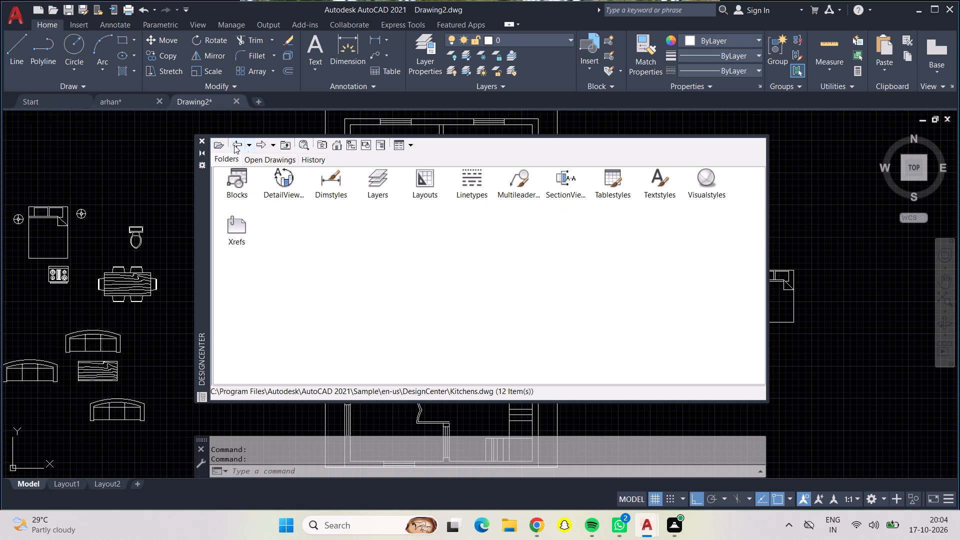
click(202, 143)
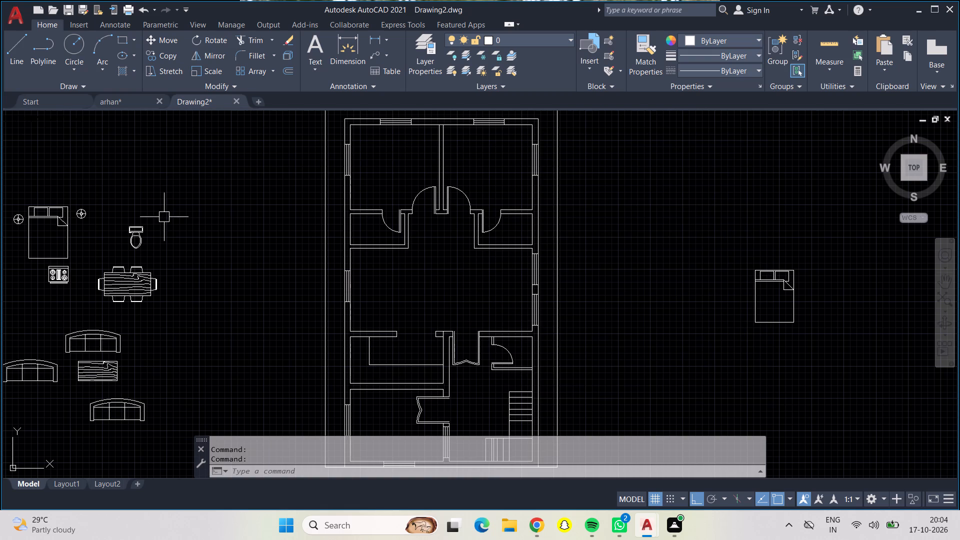
Copy the toilet block with Ortho off into the left bathroom below the bedrooms, its tank against the upper wall.
click(147, 227)
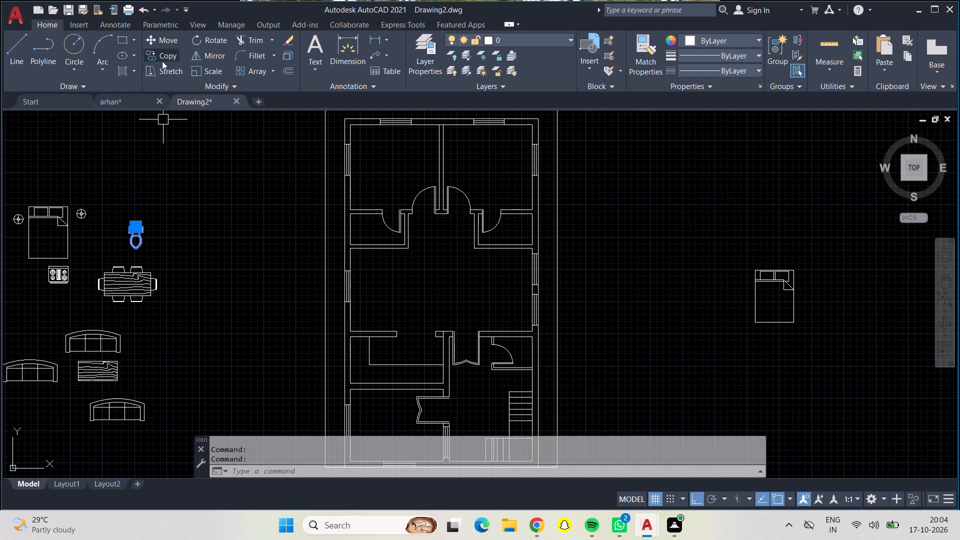
click(162, 61)
click(139, 232)
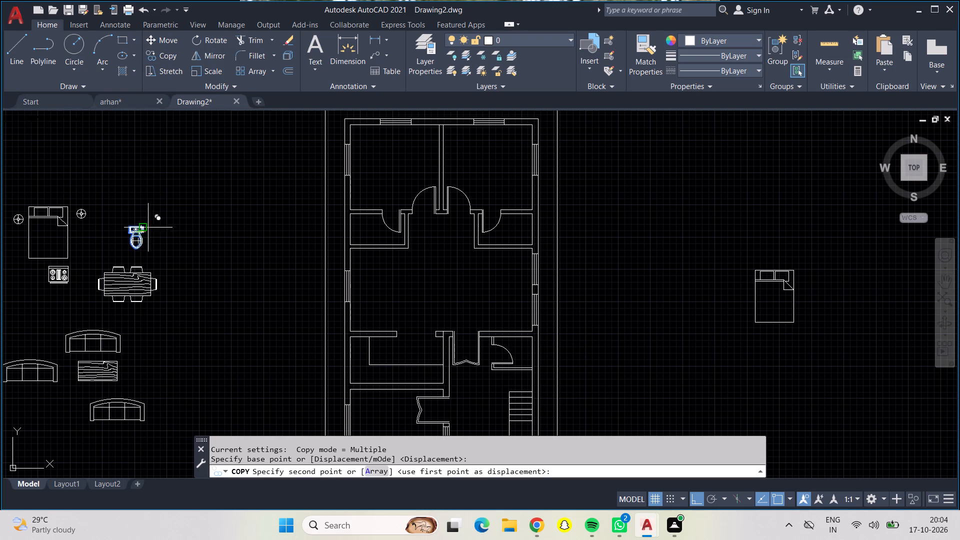
scroll(353, 200, up, 2)
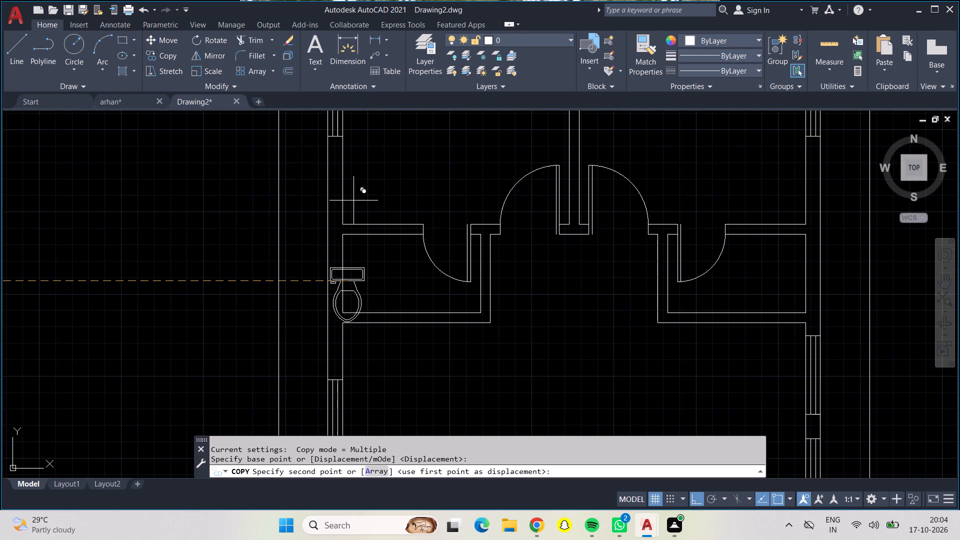
key(F8)
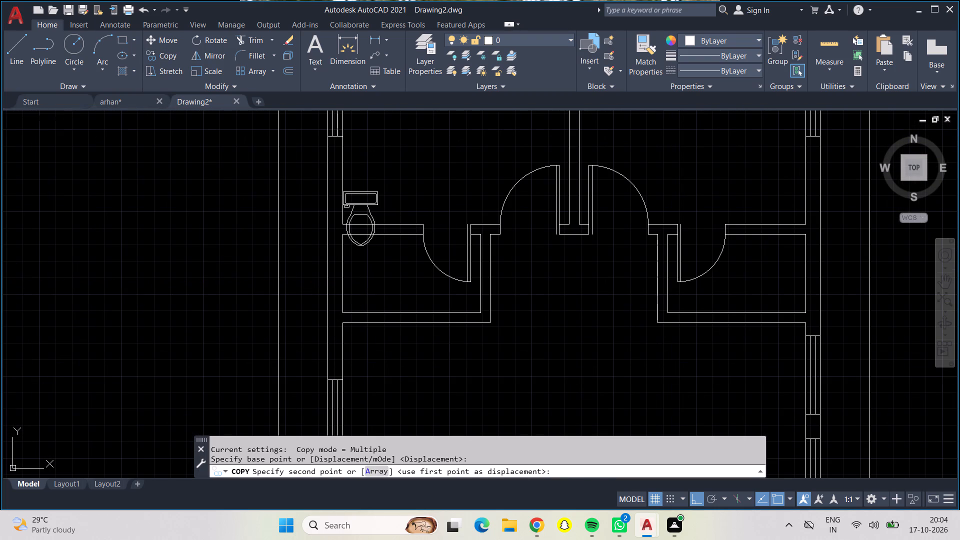
scroll(391, 233, up, 3)
scroll(364, 246, down, 2)
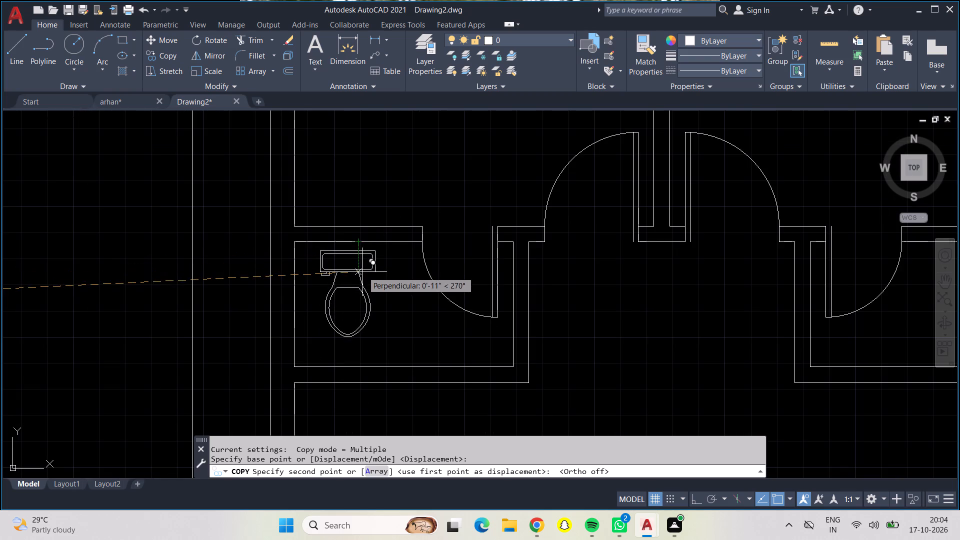
scroll(348, 265, up, 2)
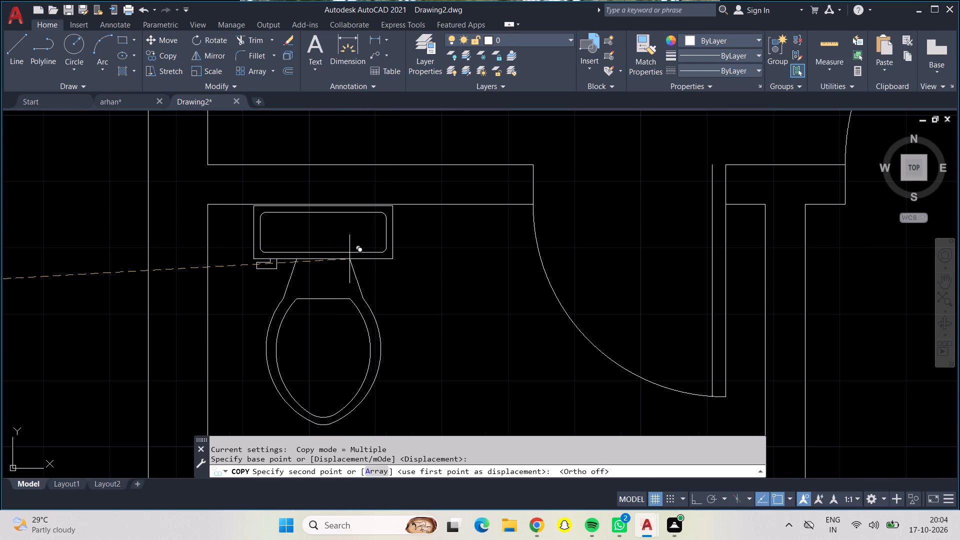
click(349, 259)
Place another toilet copy in the right bathroom below the bedrooms, its tank against the upper wall.
scroll(353, 259, down, 2)
scroll(427, 274, down, 3)
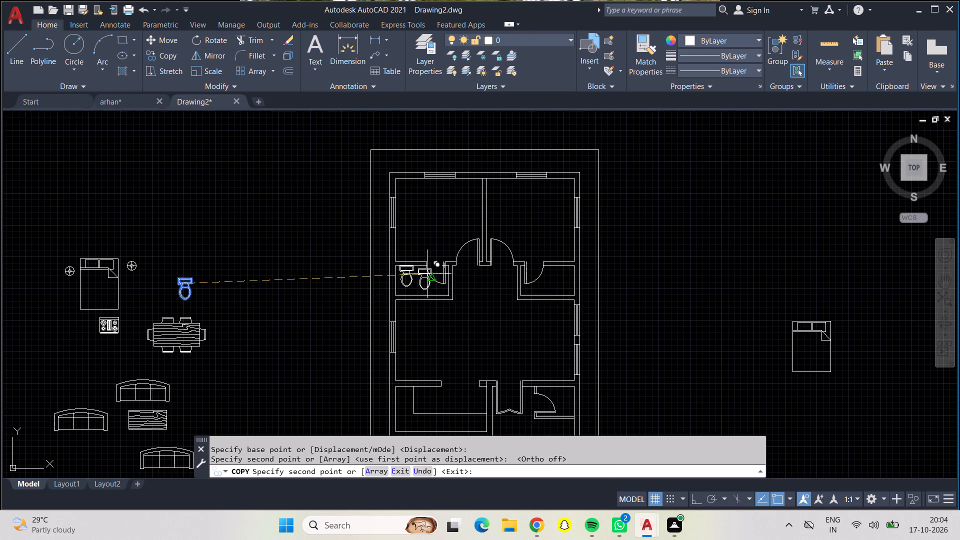
scroll(570, 265, up, 5)
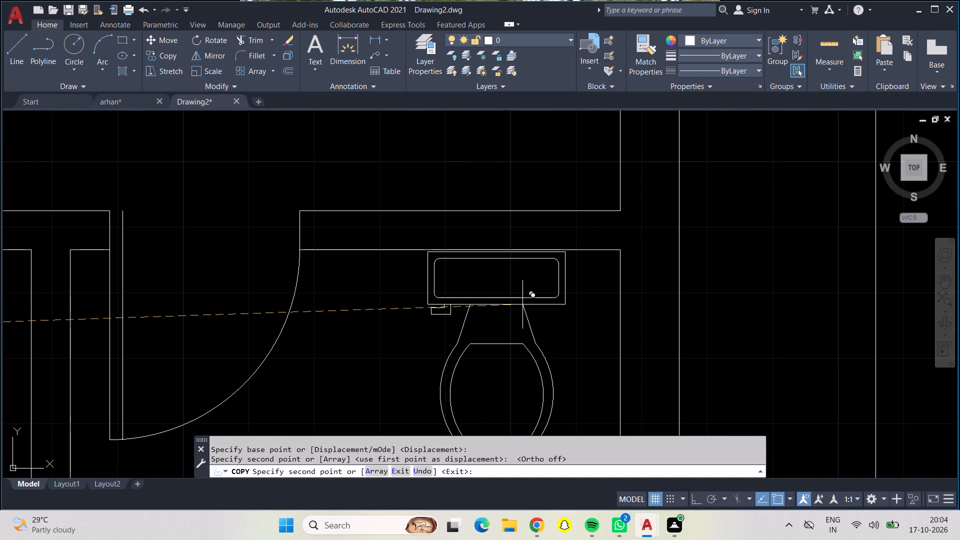
click(521, 303)
Place a third toilet copy in the small bathroom above the stairs and end the Copy command.
scroll(521, 303, down, 3)
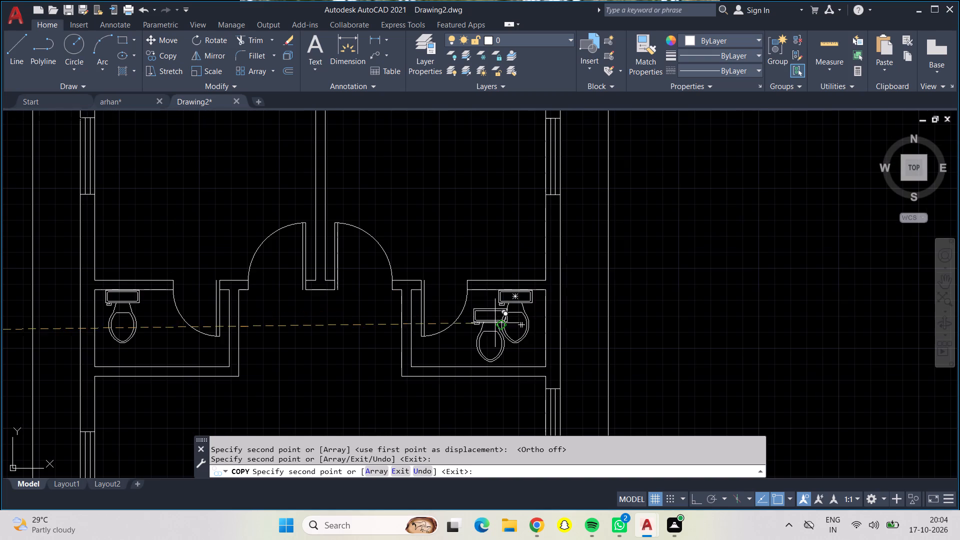
scroll(489, 393, down, 2)
middle_drag(496, 399, 465, 243)
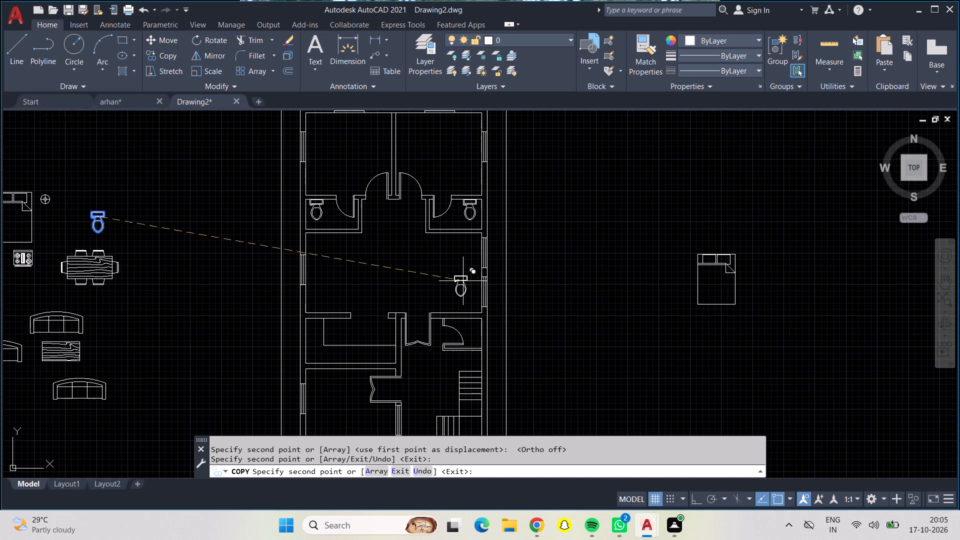
scroll(473, 322, up, 5)
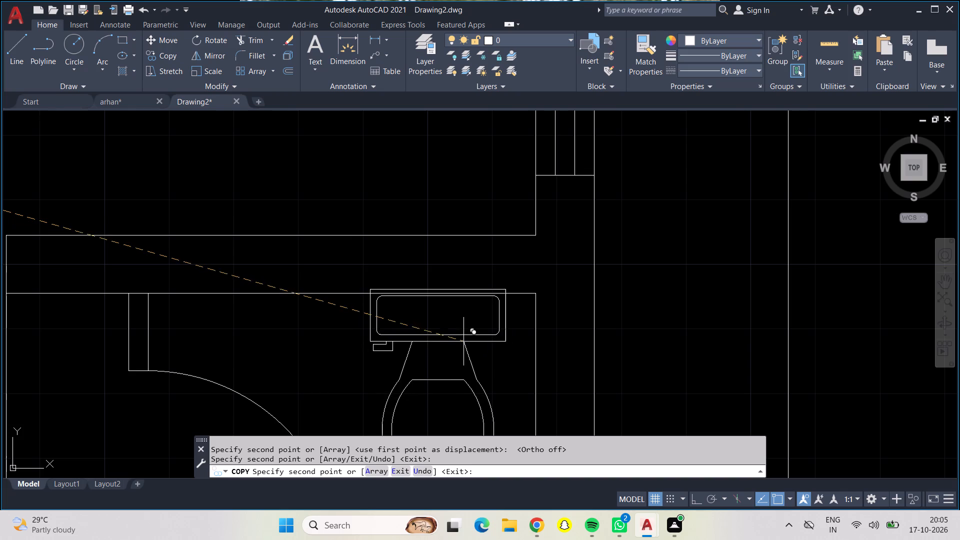
scroll(464, 344, down, 1)
middle_drag(467, 356, 452, 237)
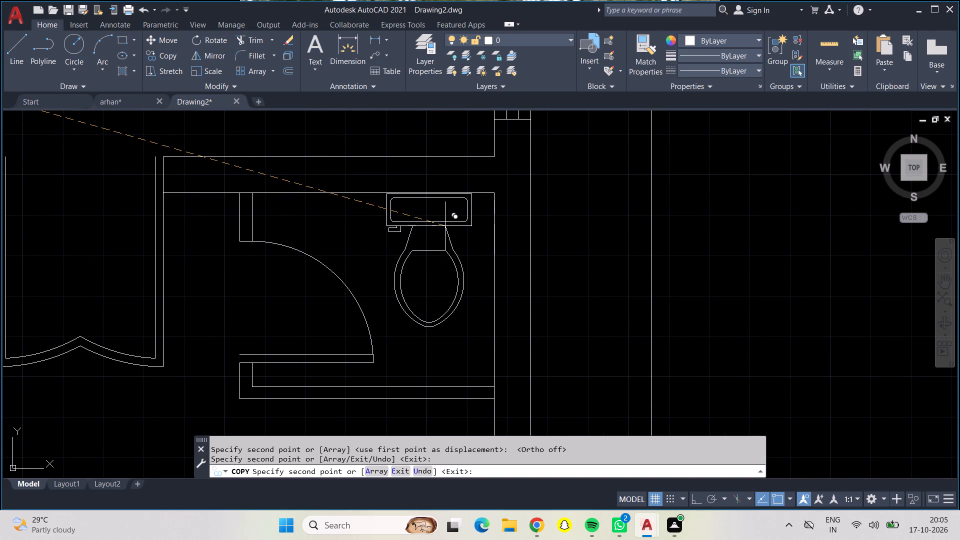
click(445, 226)
scroll(437, 233, down, 4)
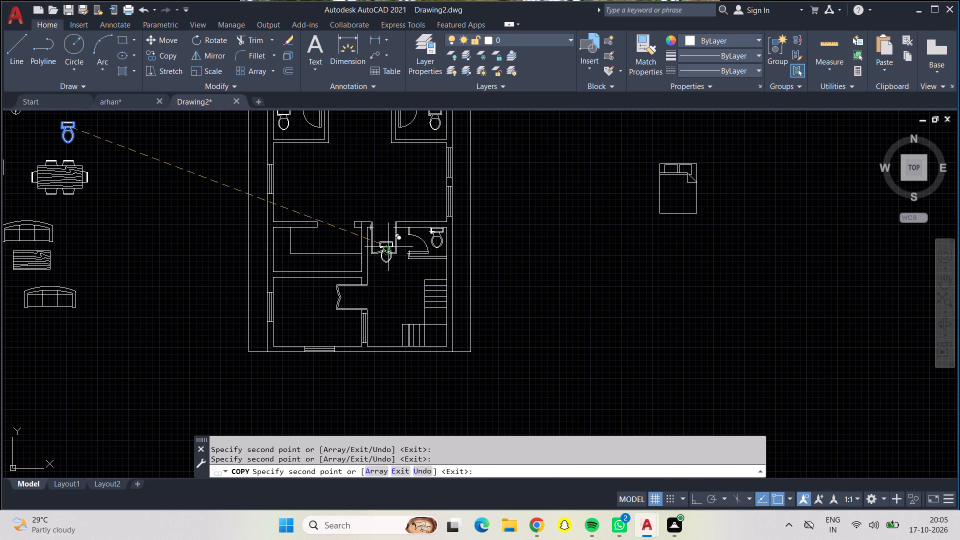
scroll(388, 247, down, 1)
key(Escape)
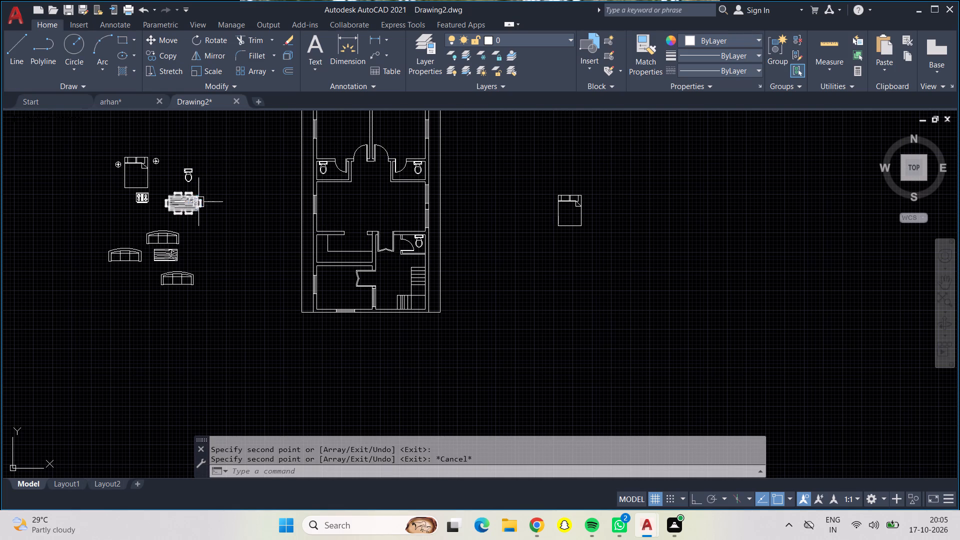
Rotate the dining set to 270° with Ortho on so its long side runs vertically.
click(198, 202)
click(190, 37)
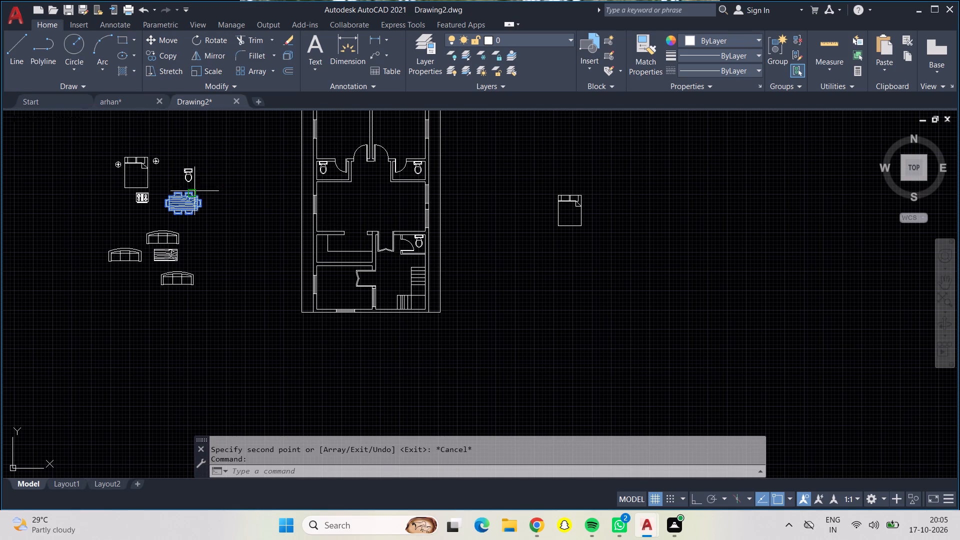
click(192, 216)
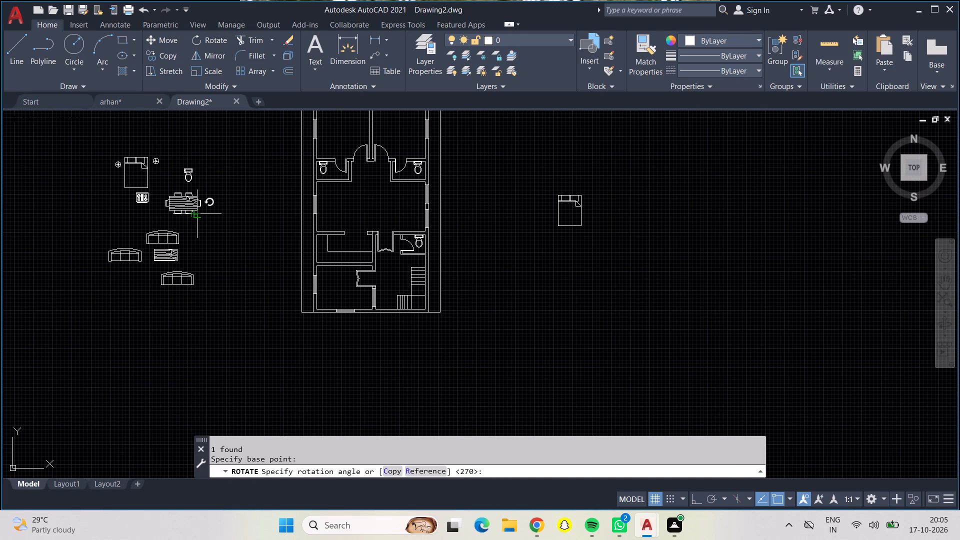
key(F8)
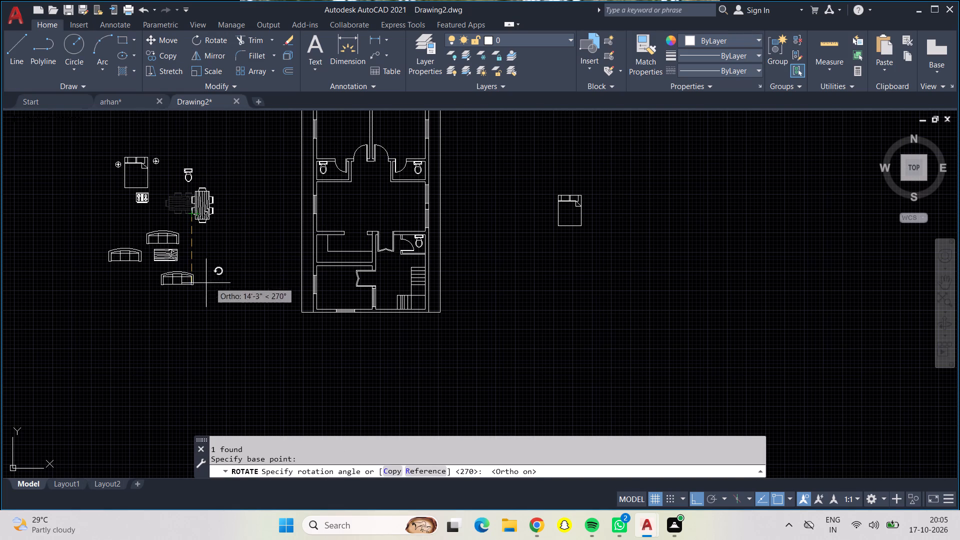
click(158, 323)
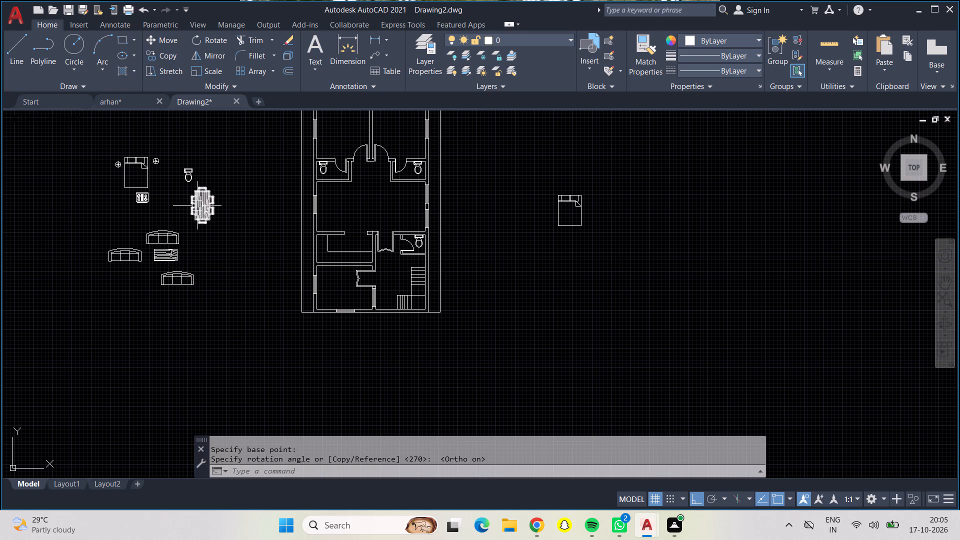
Move the rotated dining set into the central hall, close to the window in its left wall.
click(197, 205)
click(173, 41)
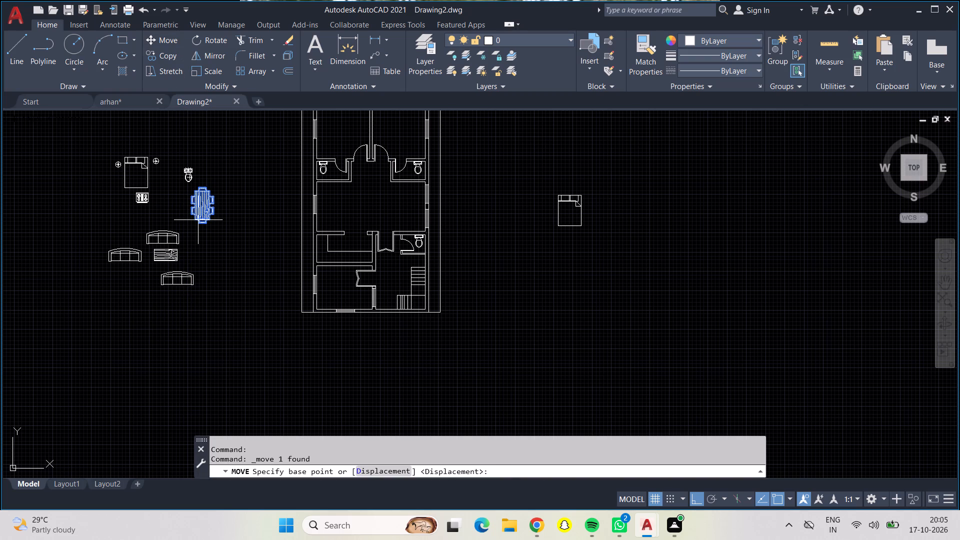
click(198, 220)
scroll(336, 224, up, 2)
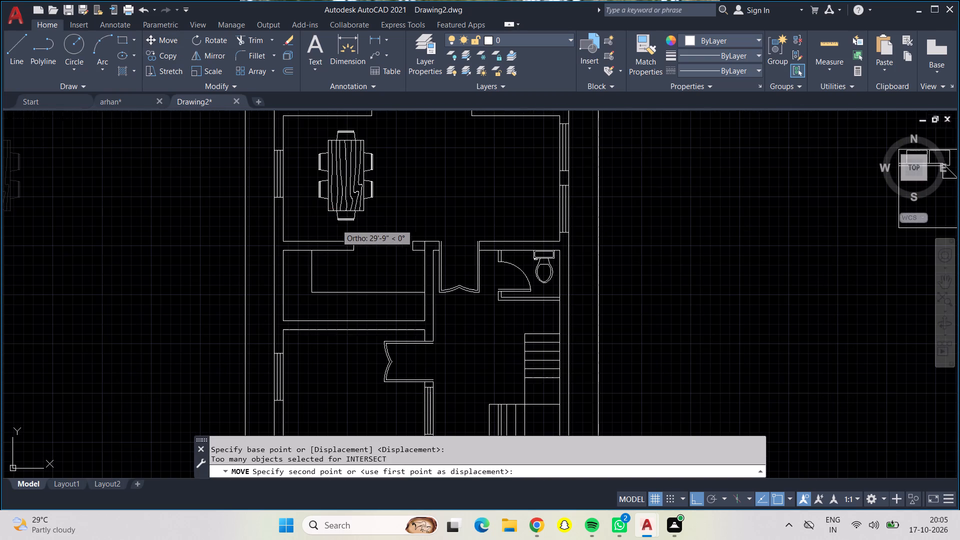
click(313, 221)
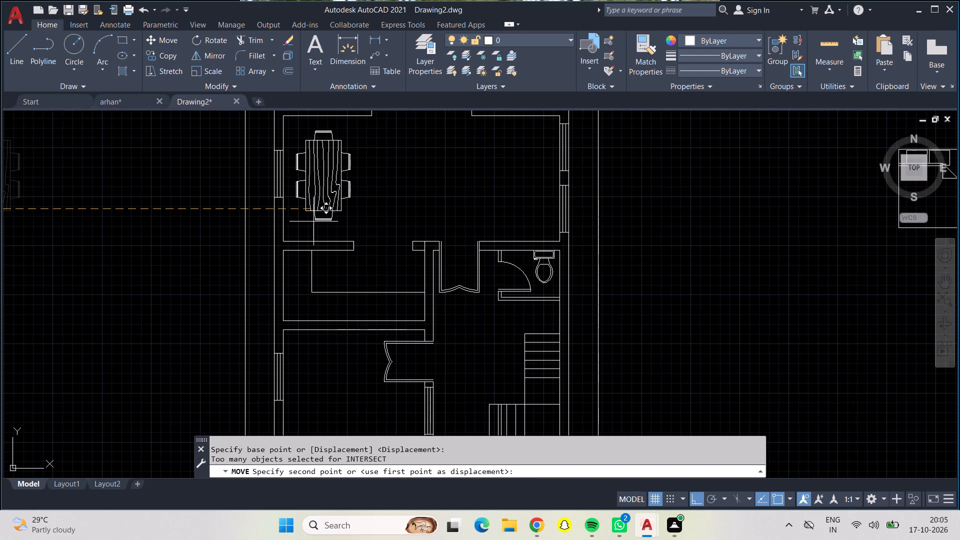
Move the lamp on the right of the left bed up beside the bed's right edge at pillow height, with Ortho off.
scroll(311, 224, down, 1)
scroll(222, 221, down, 1)
middle_drag(222, 221, 250, 229)
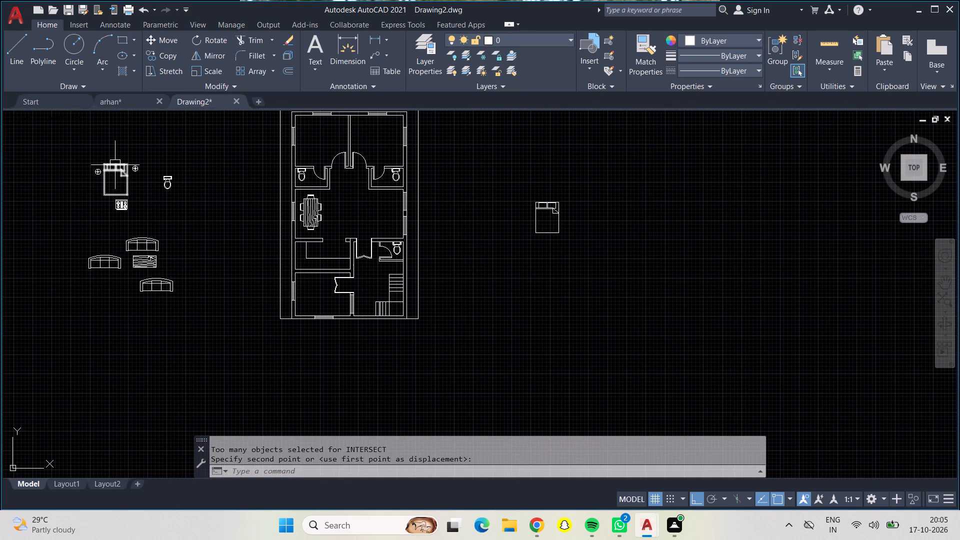
scroll(115, 165, up, 4)
scroll(138, 192, down, 1)
middle_drag(128, 240, 205, 269)
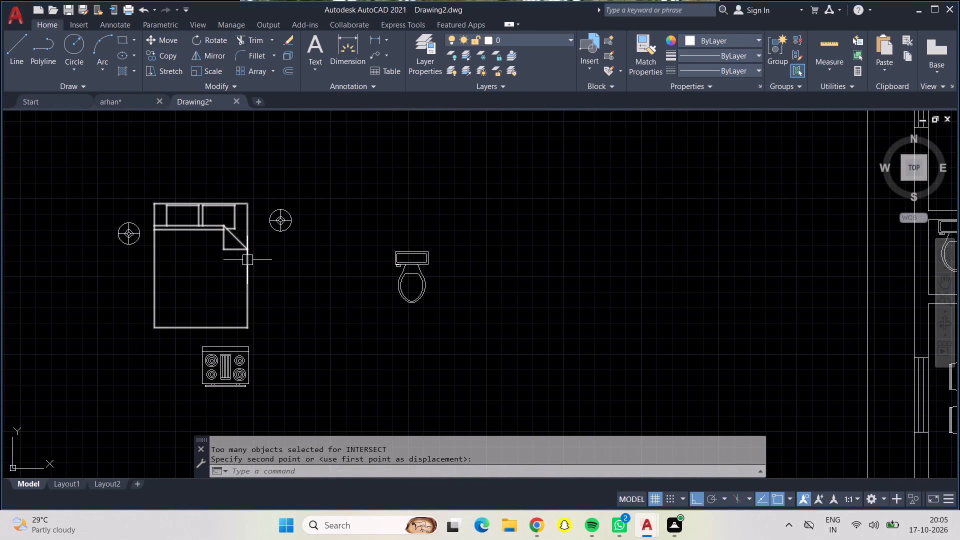
scroll(275, 205, up, 2)
click(289, 241)
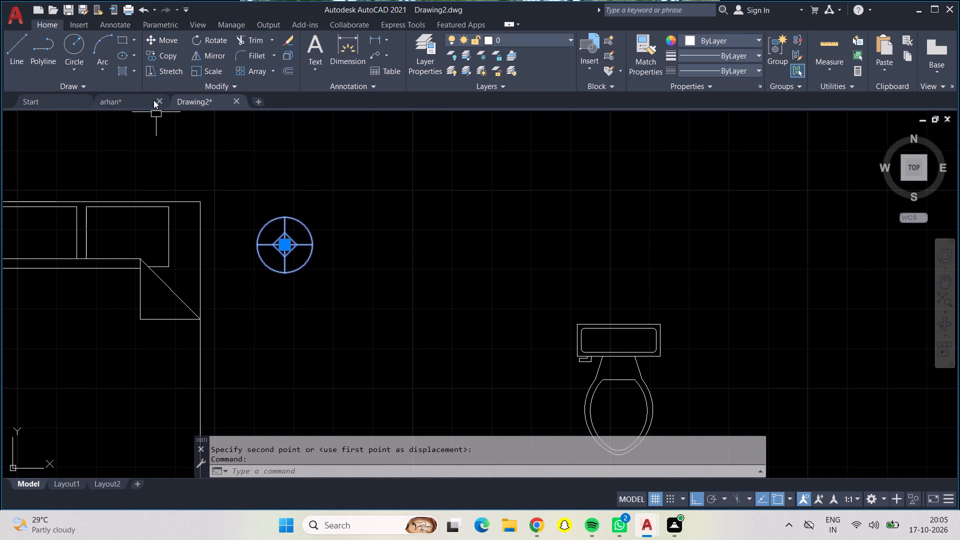
click(172, 40)
click(288, 235)
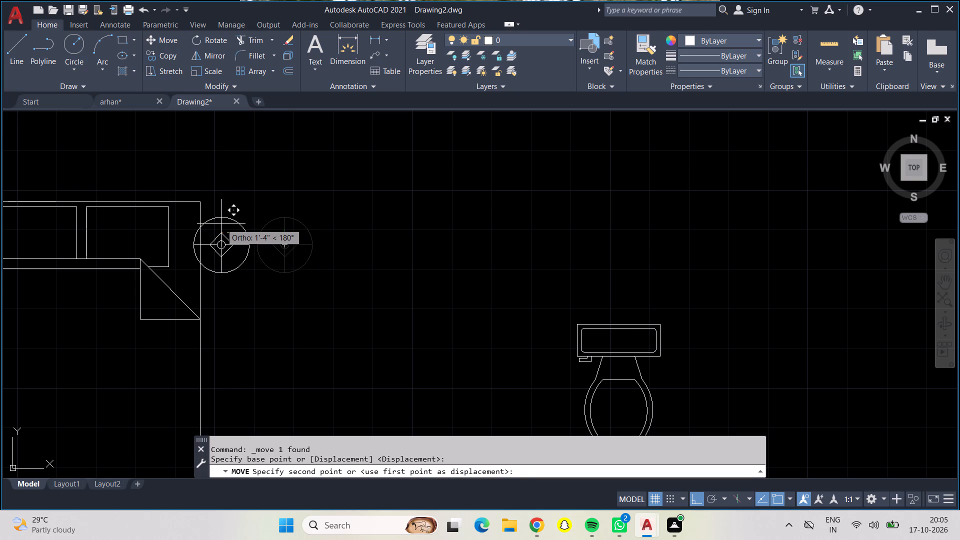
key(F8)
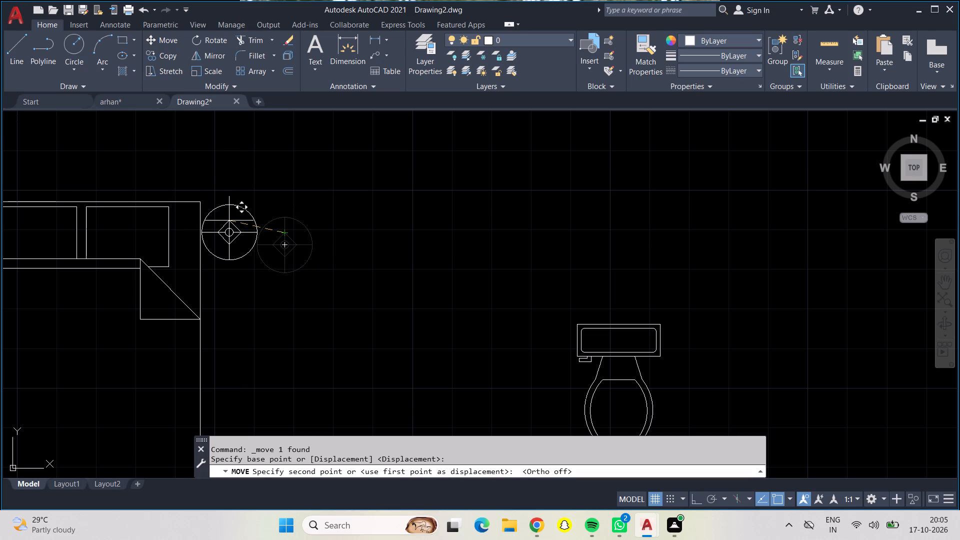
click(229, 220)
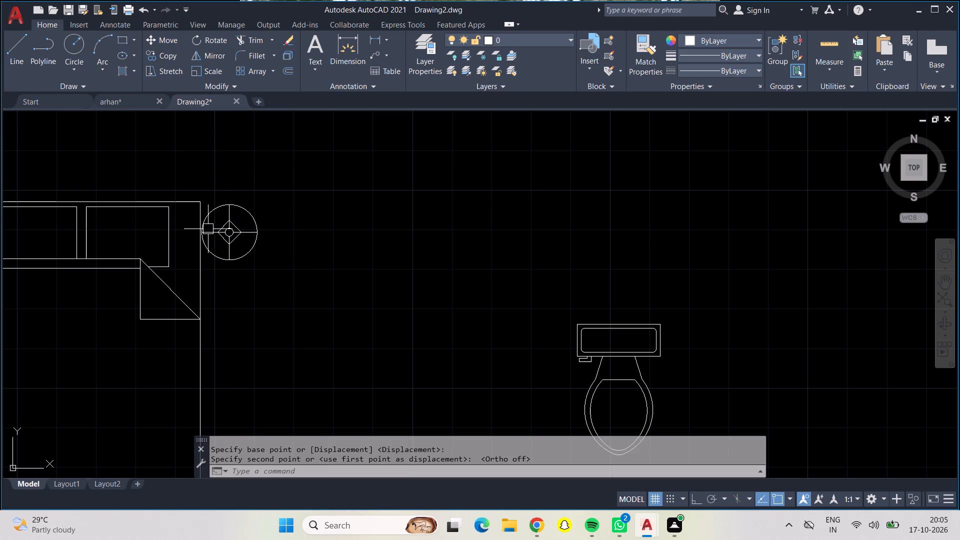
Move the other lamp against the bed's left edge, level with the pillows.
scroll(208, 229, down, 2)
click(89, 241)
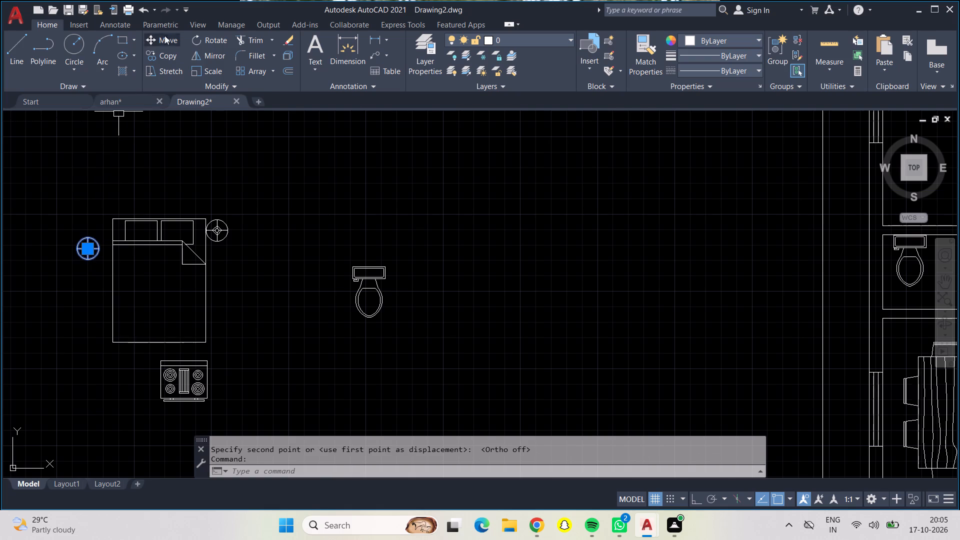
click(171, 41)
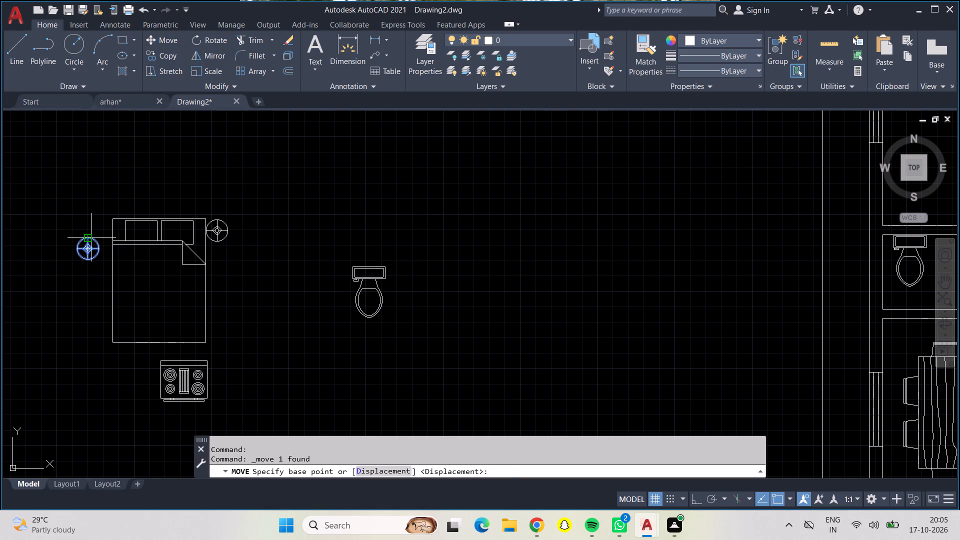
click(91, 237)
scroll(113, 224, up, 4)
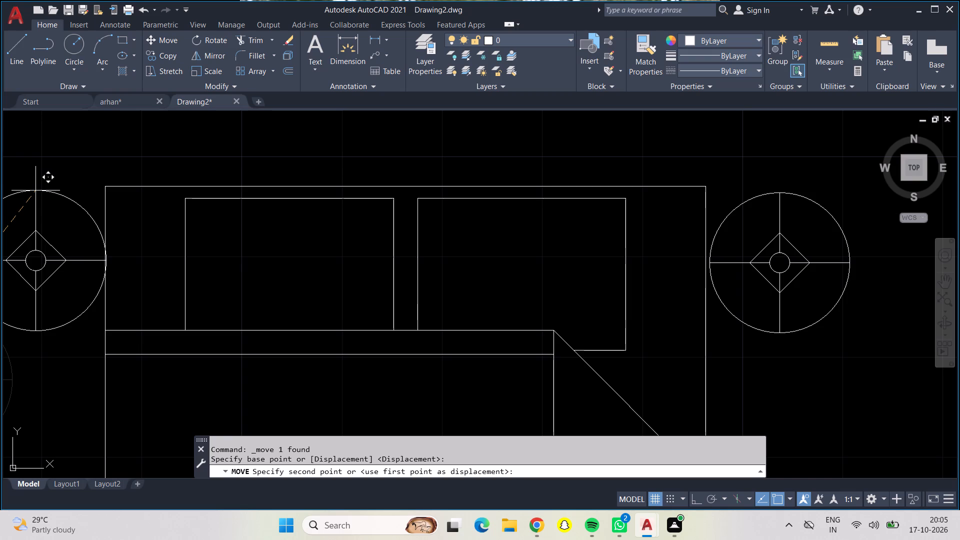
click(34, 190)
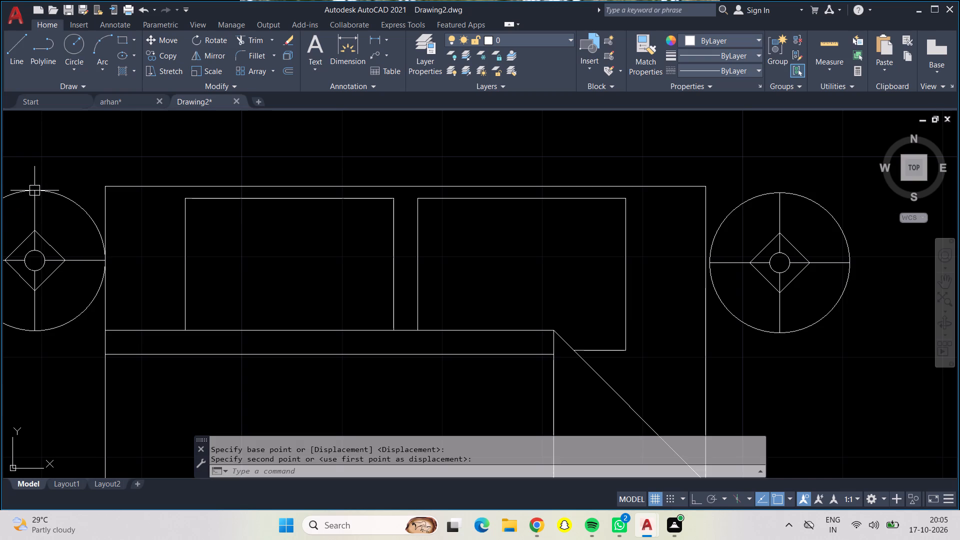
Move the right lamp by its left edge point so it touches the bed's right edge exactly.
scroll(769, 263, up, 3)
click(769, 263)
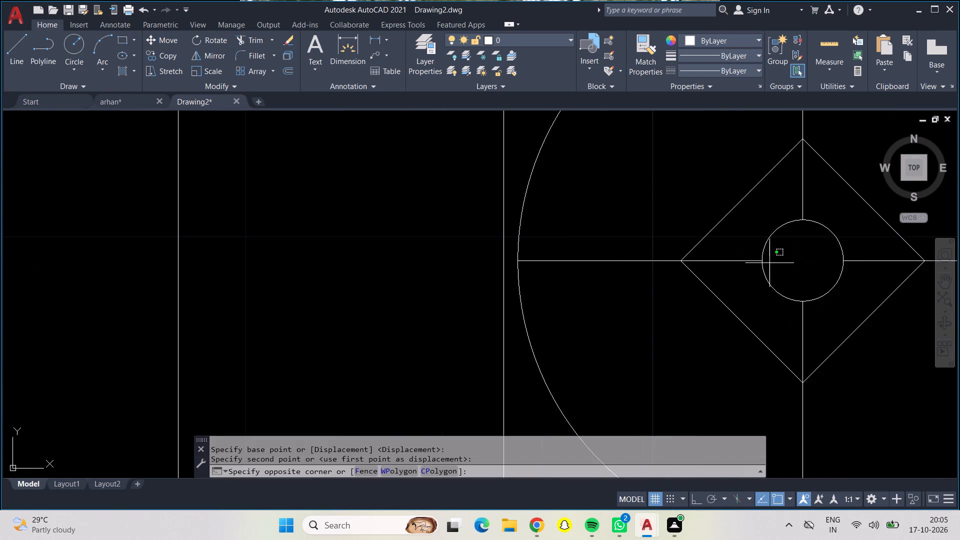
click(574, 257)
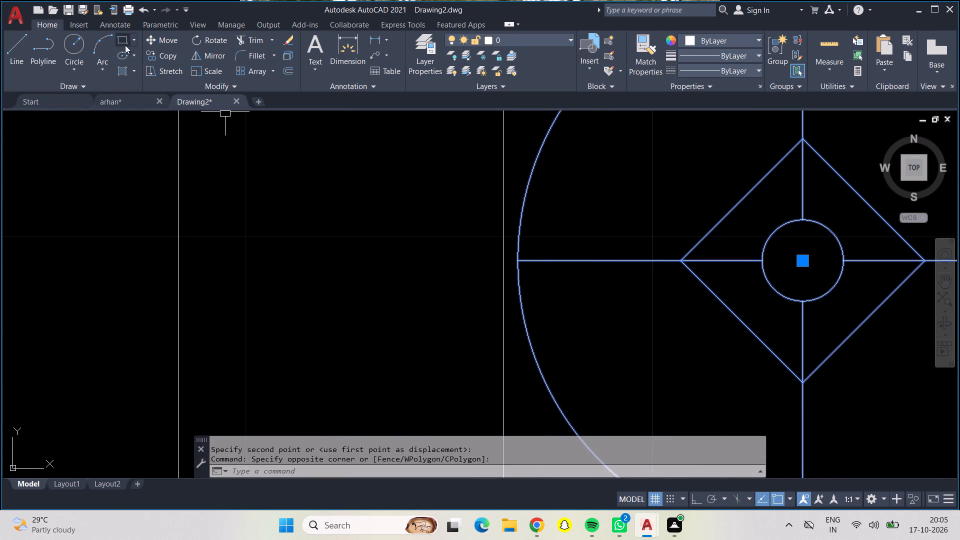
click(167, 39)
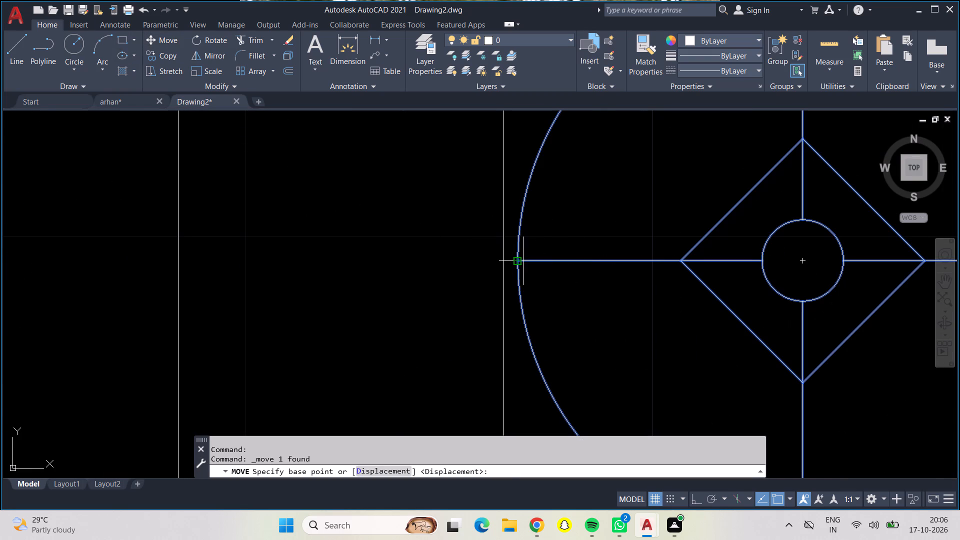
click(523, 261)
click(506, 261)
scroll(506, 261, down, 4)
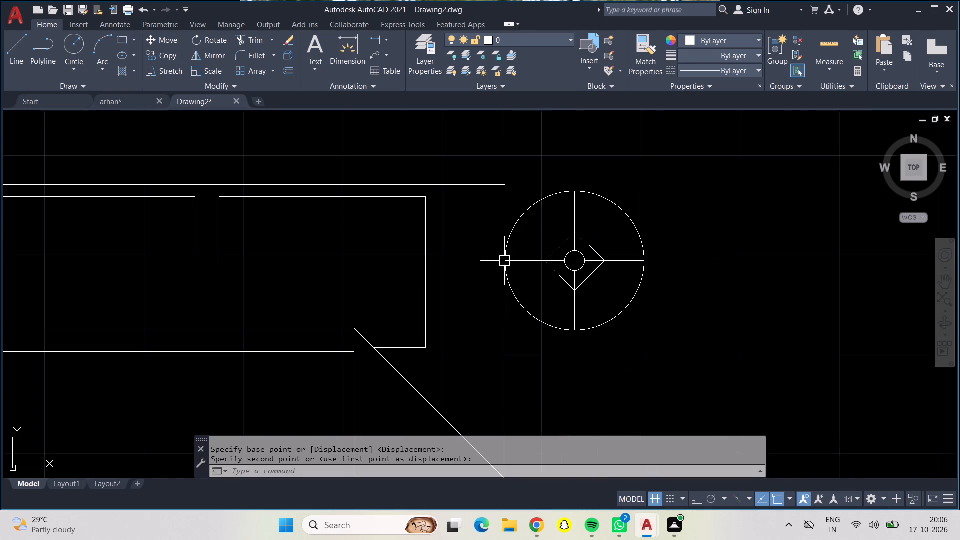
Copy the bed with its two lamps into the upper-left bedroom, just below the window in the top wall.
scroll(338, 262, down, 3)
scroll(294, 317, up, 1)
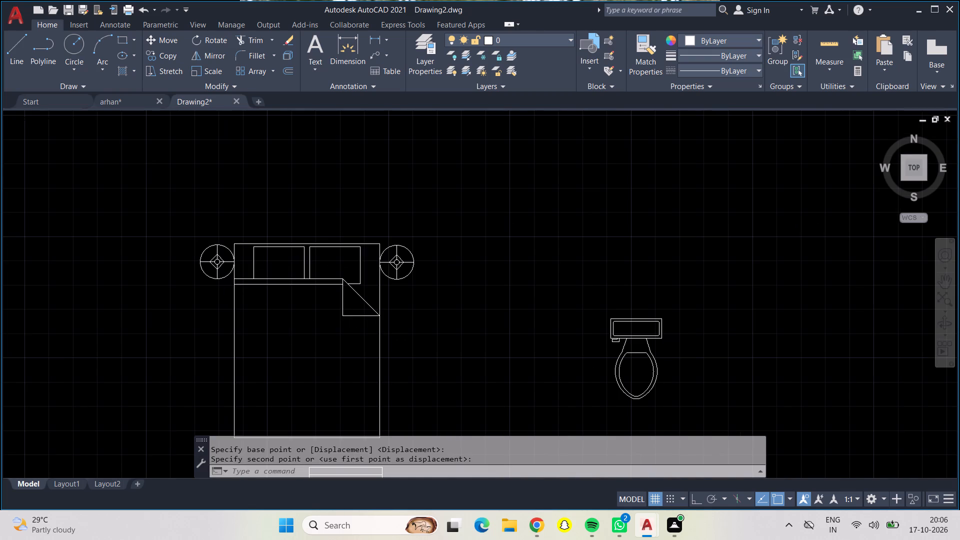
scroll(294, 317, down, 2)
middle_drag(294, 317, 294, 293)
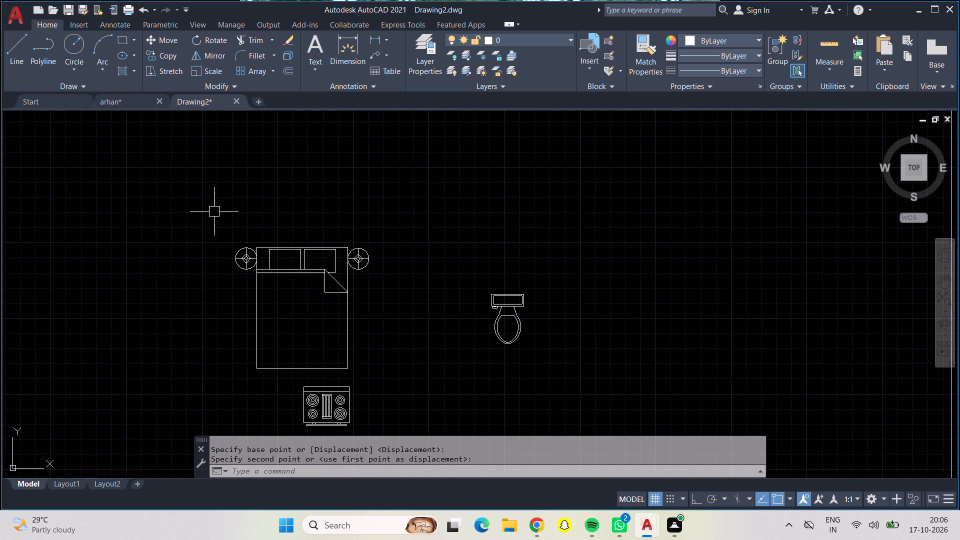
click(206, 214)
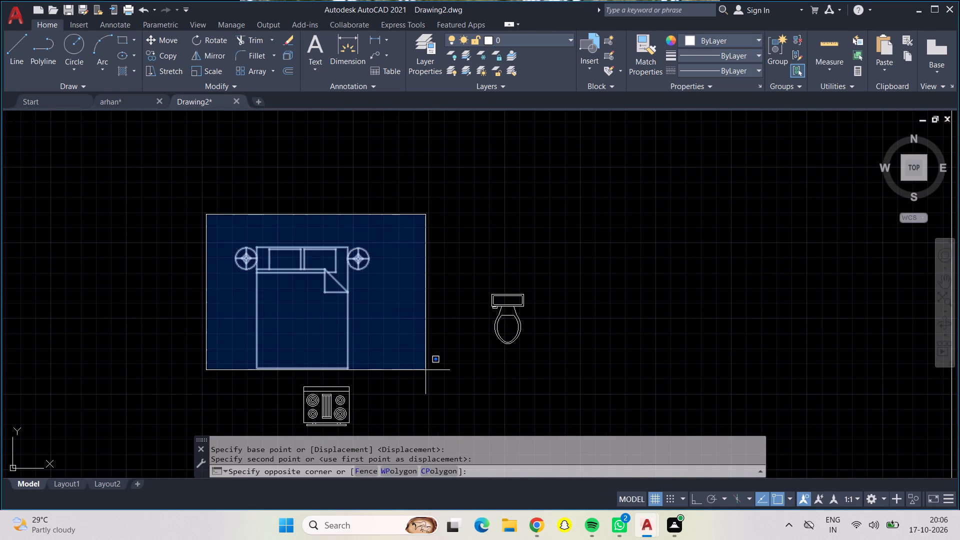
click(425, 375)
click(165, 62)
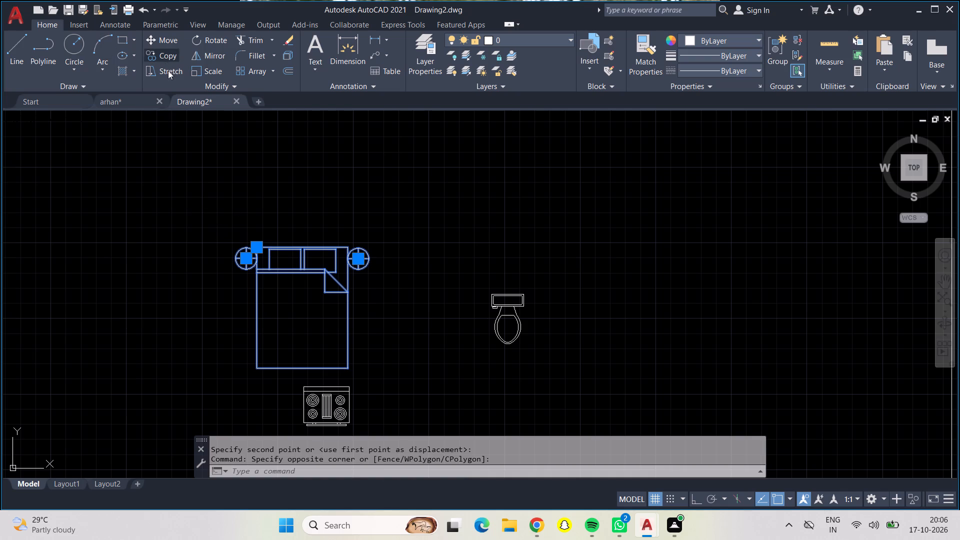
click(301, 321)
scroll(359, 289, down, 2)
scroll(368, 290, up, 1)
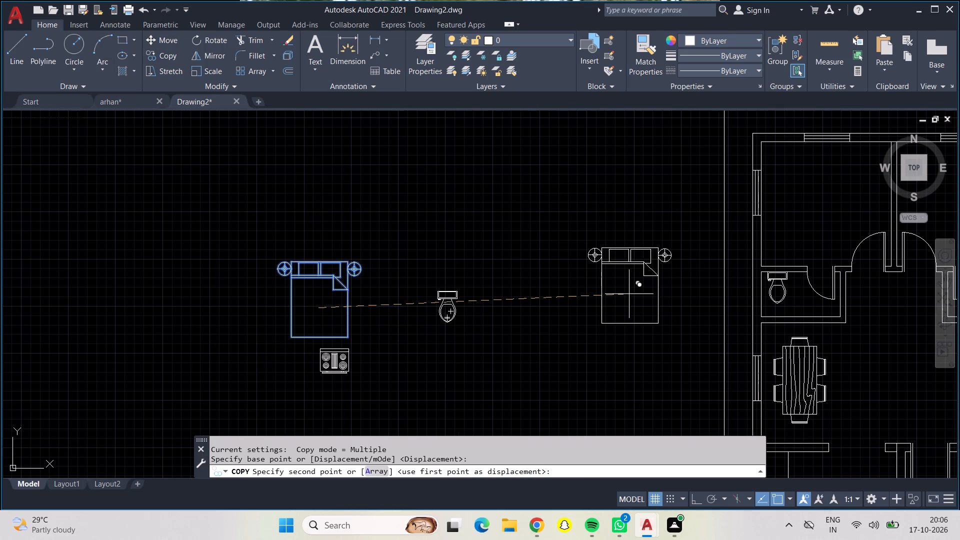
middle_drag(629, 294, 137, 326)
scroll(338, 234, up, 2)
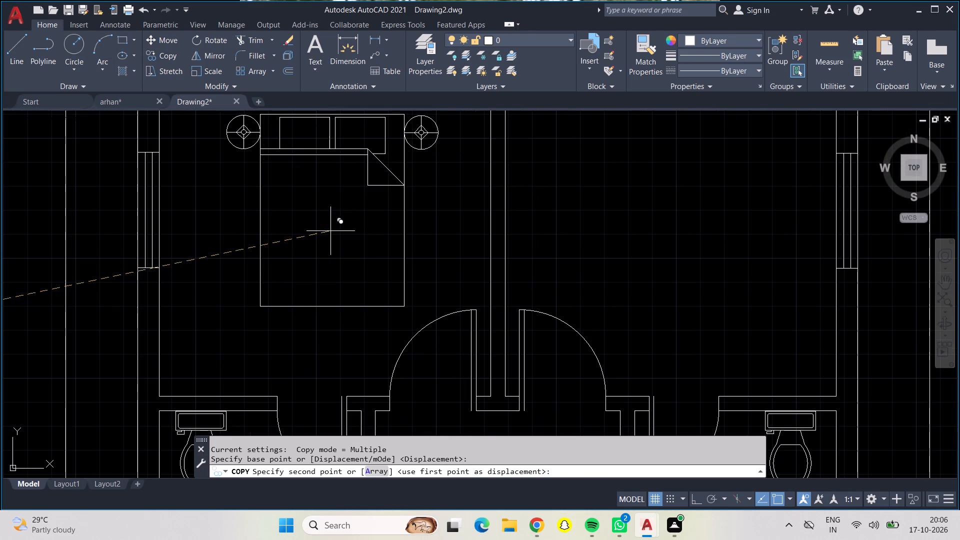
middle_drag(330, 231, 320, 318)
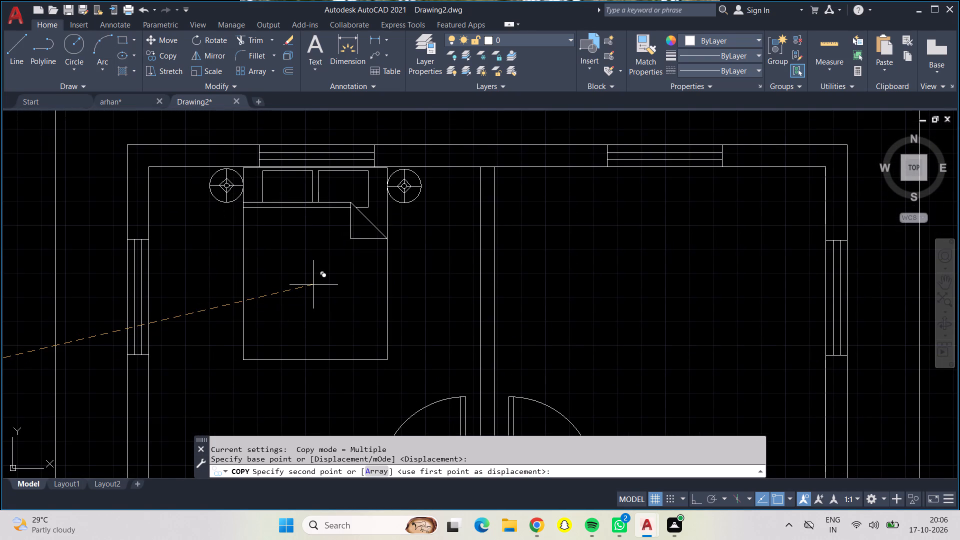
scroll(313, 284, up, 1)
middle_drag(313, 284, 311, 337)
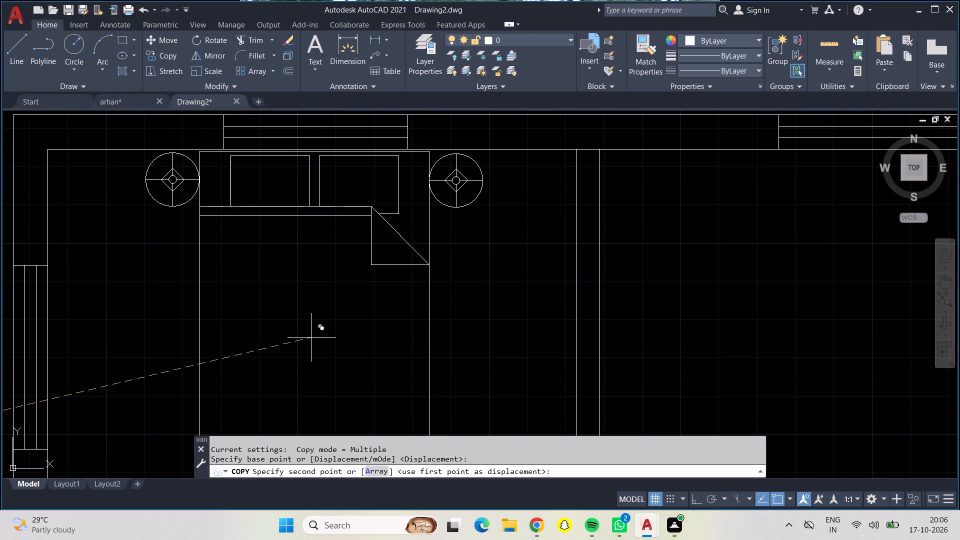
click(311, 350)
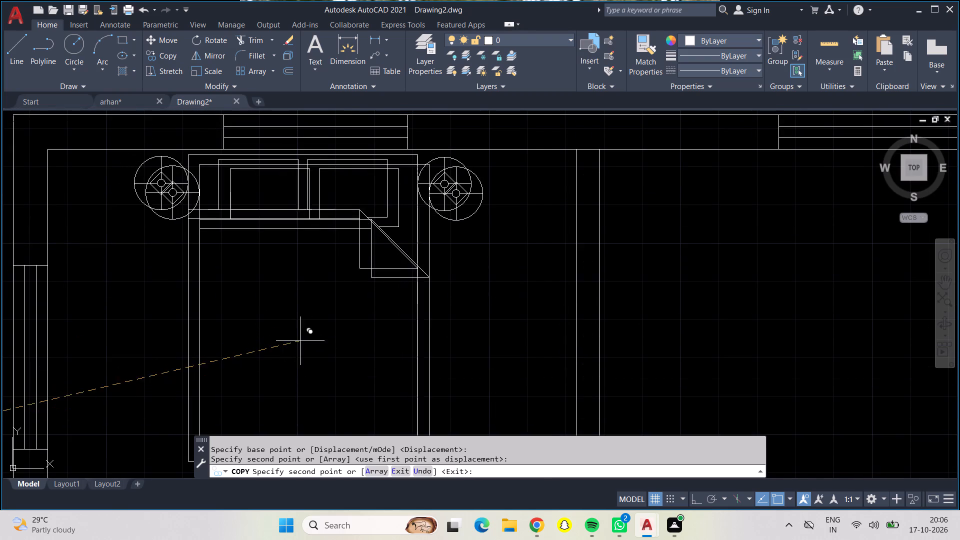
key(Escape)
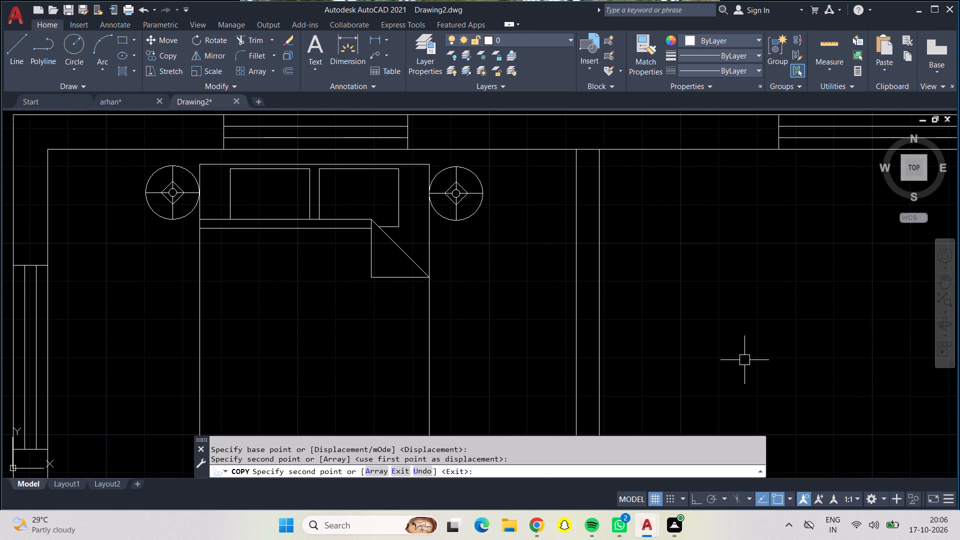
Move the copied bed and lamps by the headboard's midpoint onto the midpoint of the upper-left bedroom's top inner wall line.
click(171, 209)
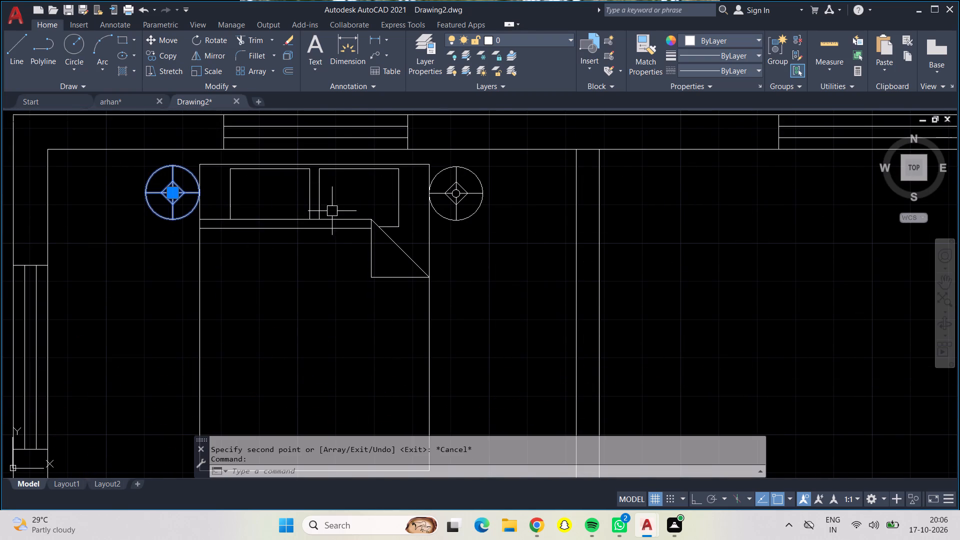
click(481, 192)
click(347, 217)
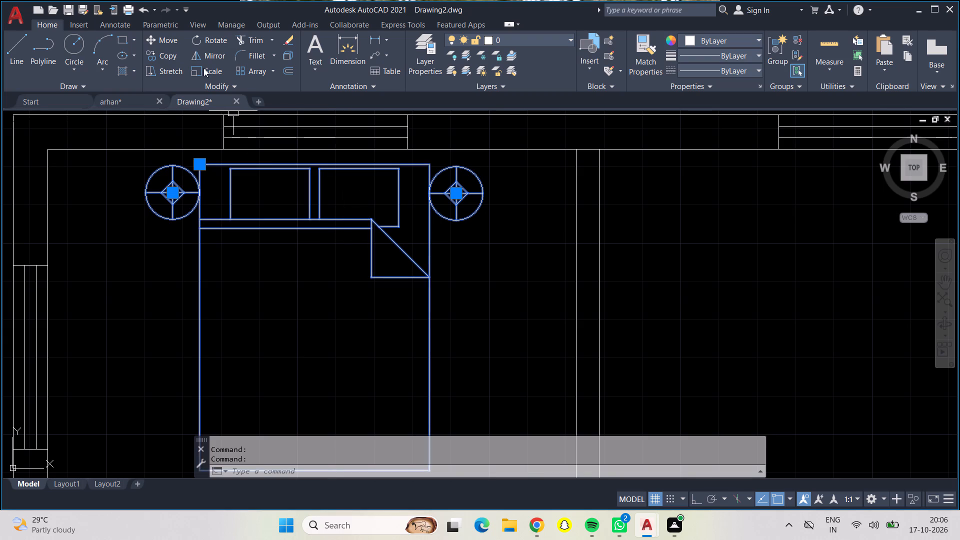
click(157, 40)
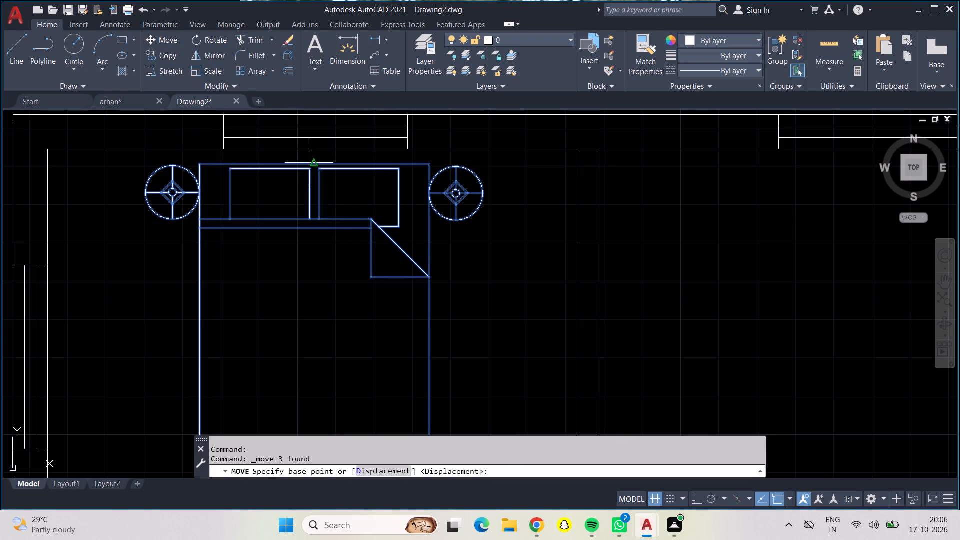
click(309, 163)
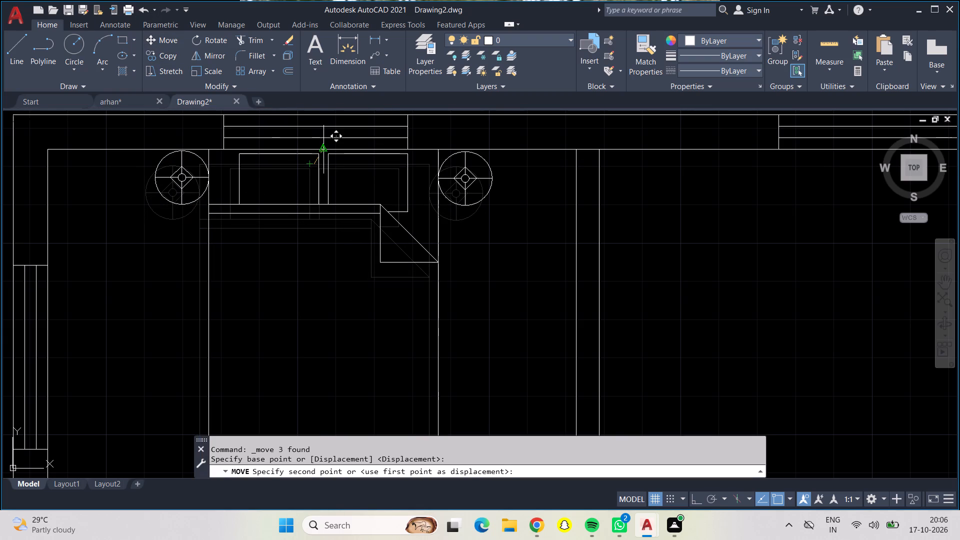
scroll(320, 148, up, 3)
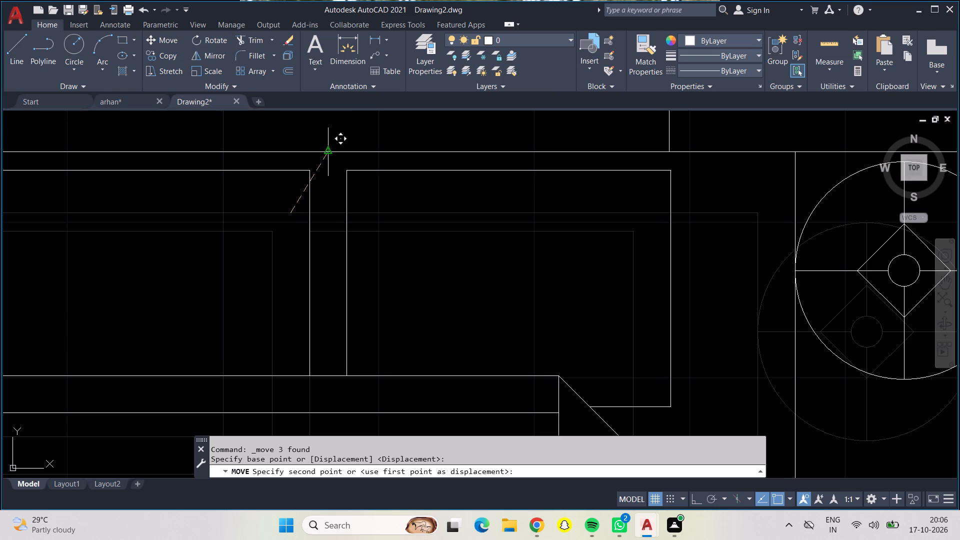
click(326, 150)
Move the original bed and both lamps by the headboard's midpoint onto the midpoint of the upper-right bedroom's top inner wall line.
scroll(307, 163, down, 4)
scroll(305, 236, down, 2)
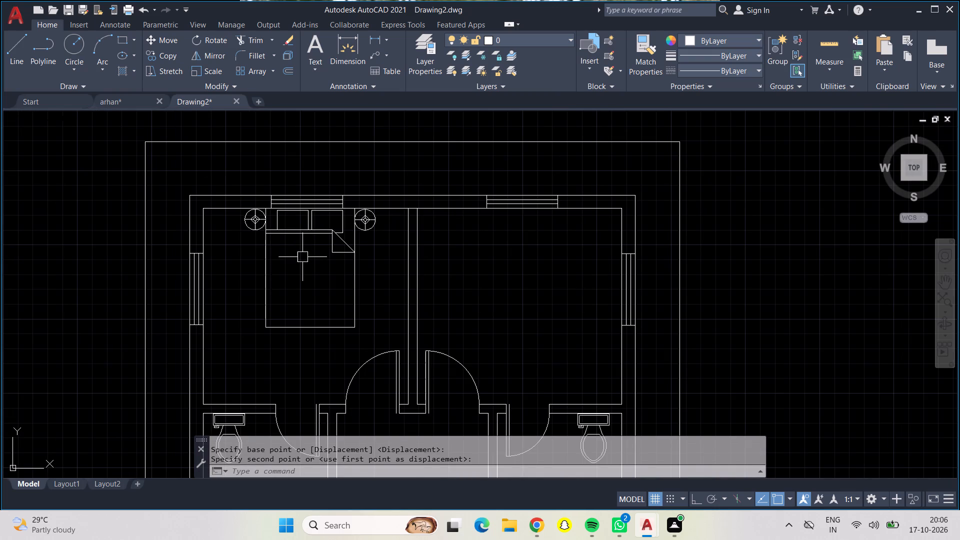
middle_drag(302, 257, 308, 225)
scroll(306, 251, down, 1)
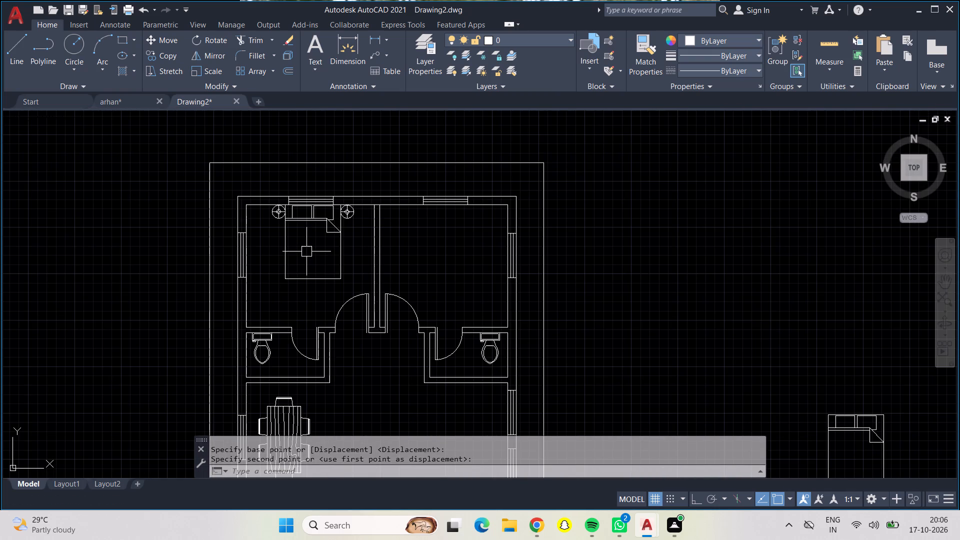
middle_drag(306, 251, 264, 238)
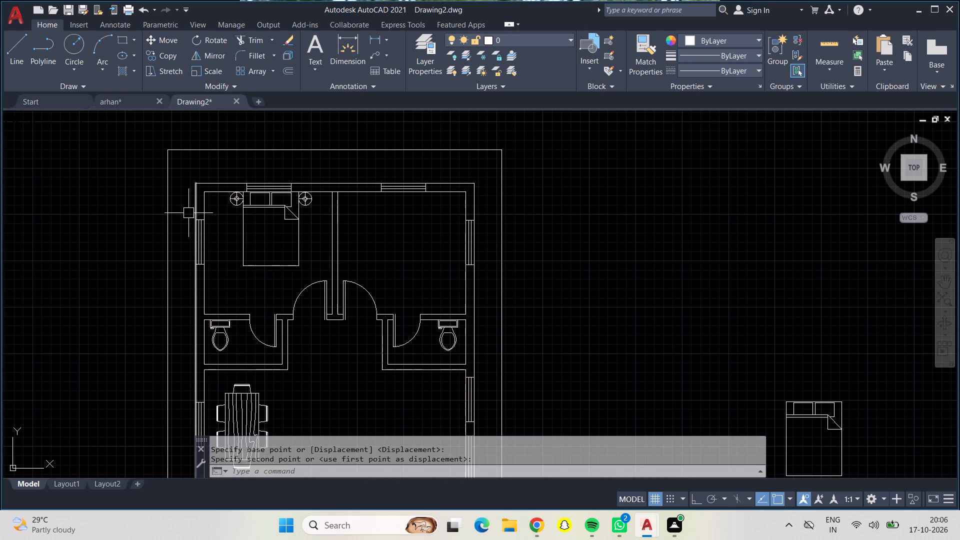
scroll(187, 213, down, 2)
click(26, 267)
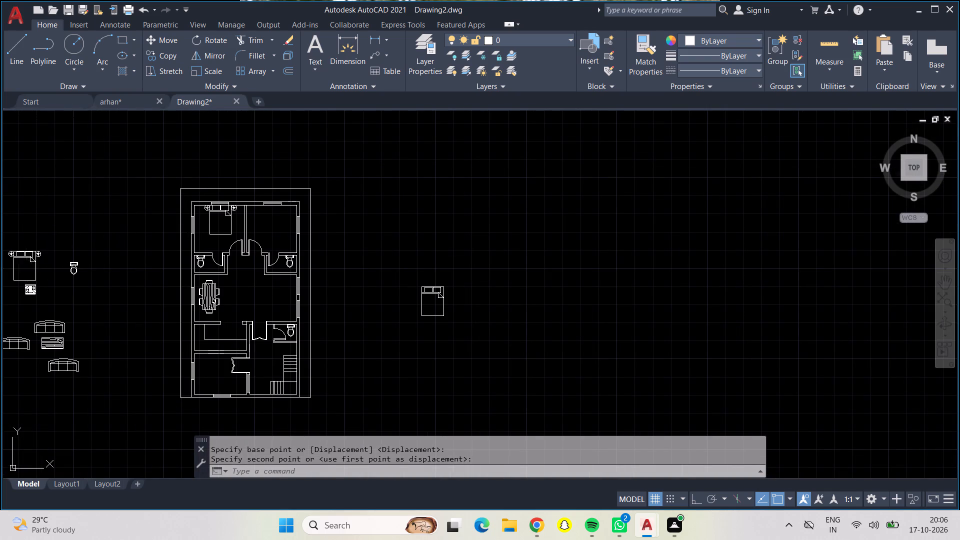
scroll(24, 259, up, 1)
scroll(24, 259, down, 1)
scroll(24, 259, up, 3)
click(71, 236)
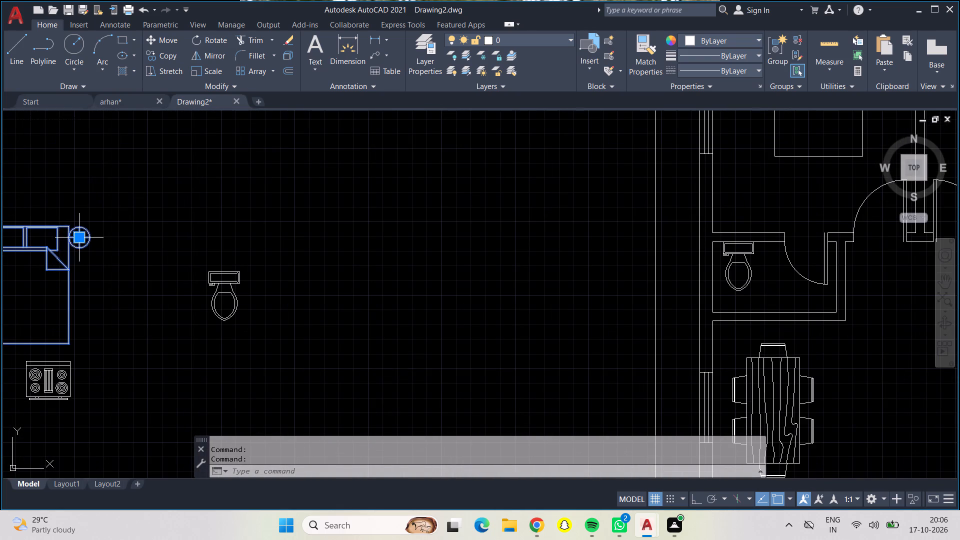
scroll(68, 237, down, 2)
middle_drag(53, 248, 86, 258)
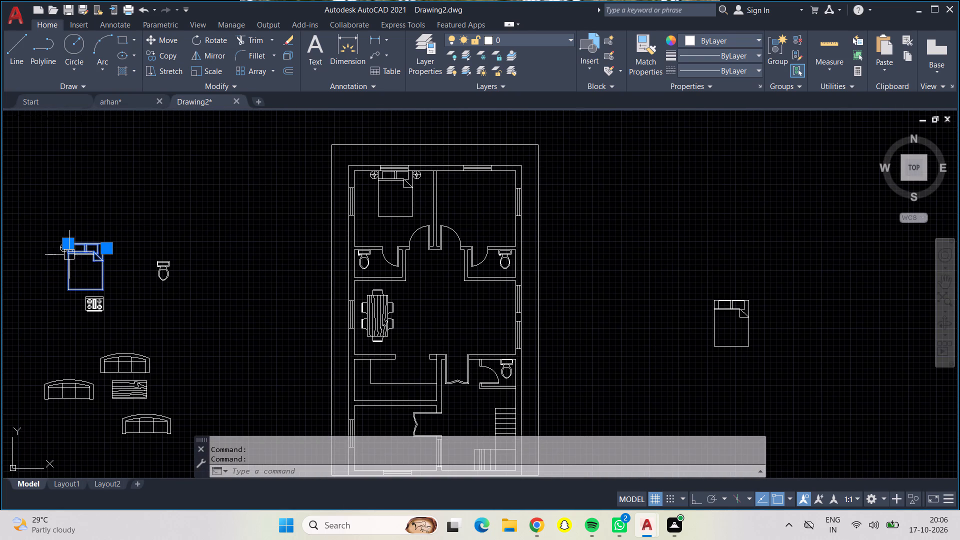
scroll(69, 254, up, 5)
click(26, 213)
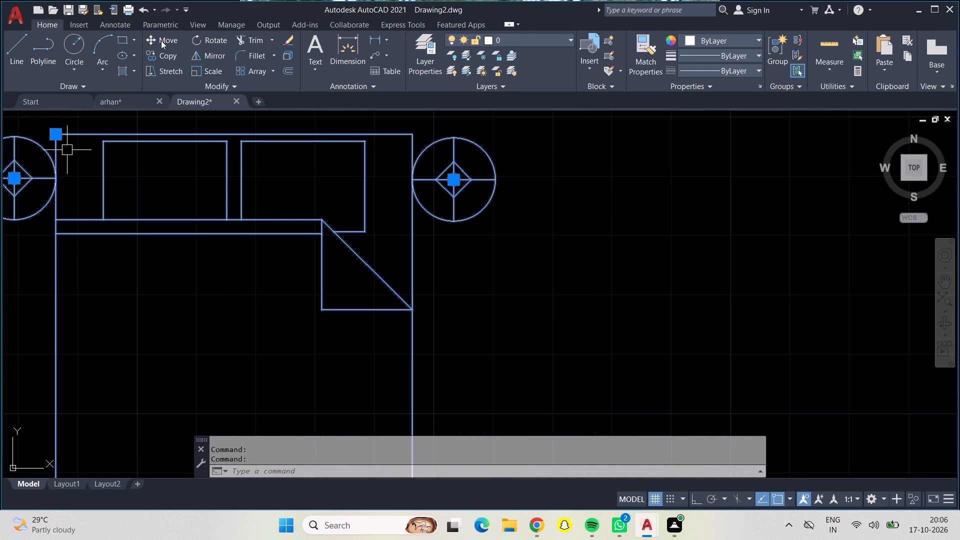
click(161, 40)
scroll(169, 232, down, 2)
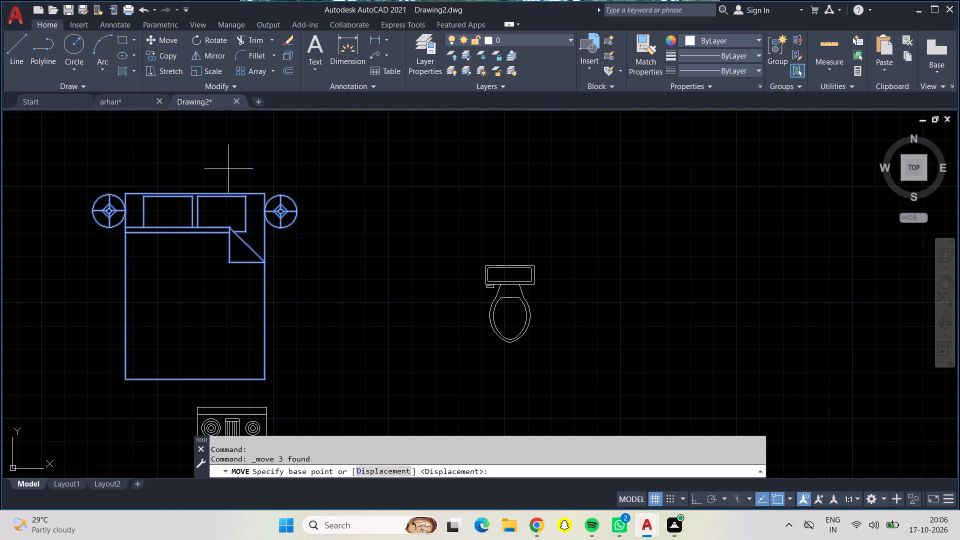
click(196, 193)
scroll(259, 194, down, 3)
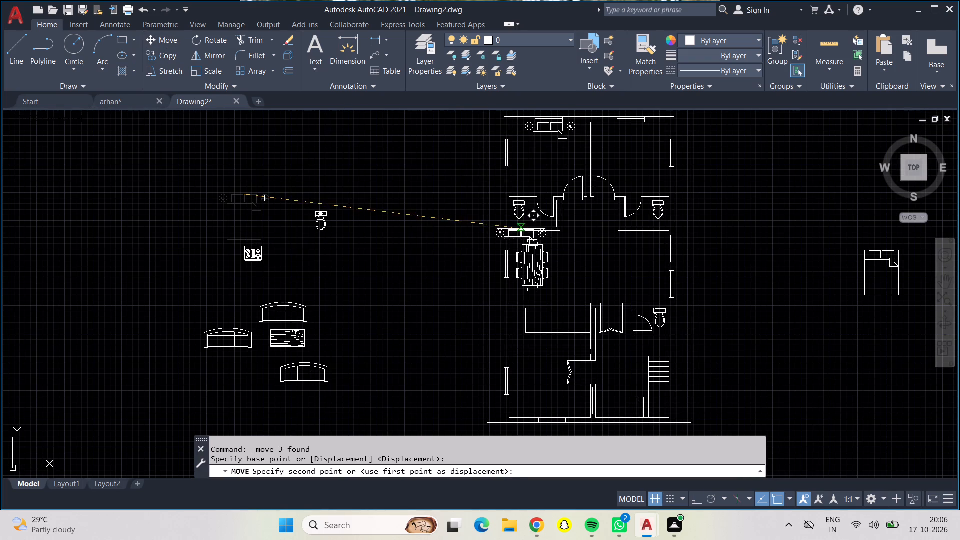
scroll(648, 134, up, 3)
middle_drag(648, 132, 436, 256)
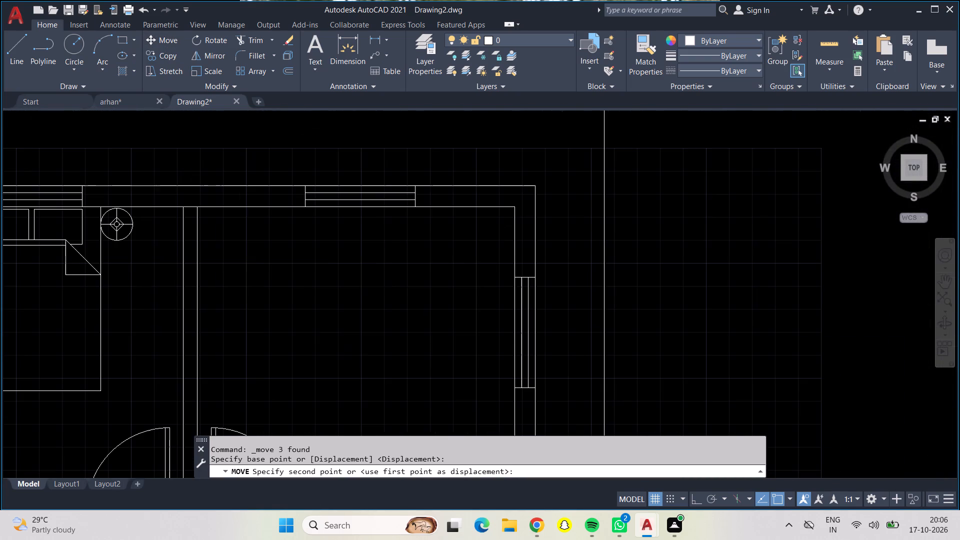
scroll(357, 215, up, 2)
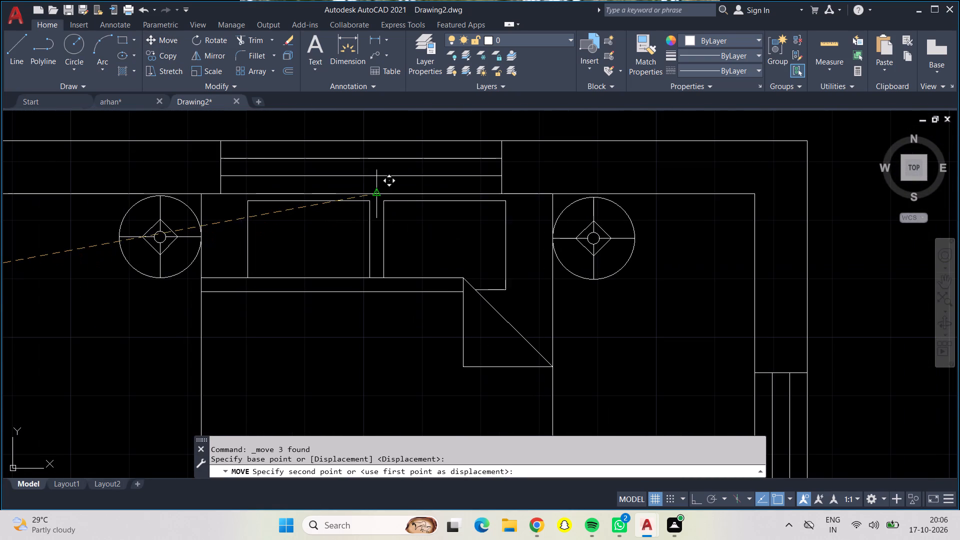
click(372, 194)
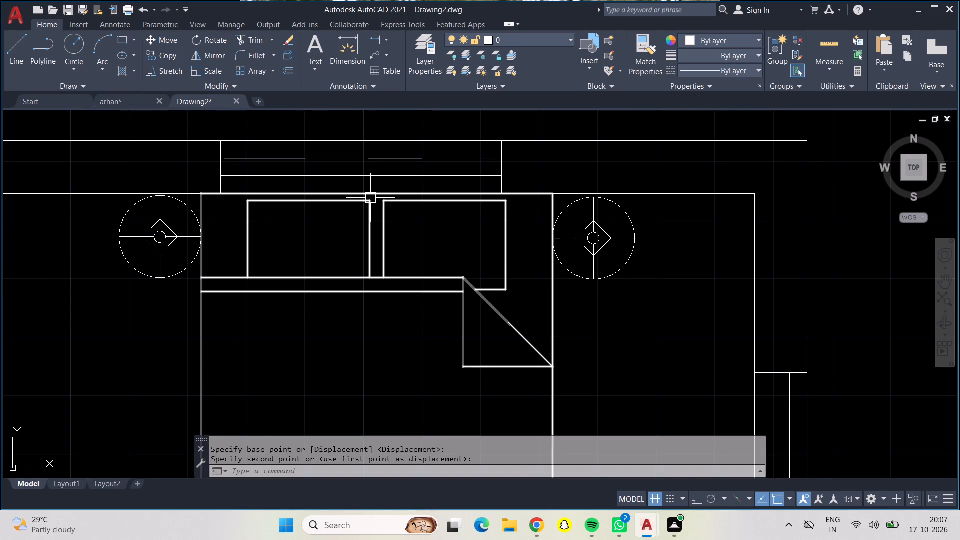
Rotate the lowest of the three sofas outside the plan a quarter turn counterclockwise about its right end, with Ortho on.
scroll(367, 205, down, 4)
middle_drag(299, 268, 321, 221)
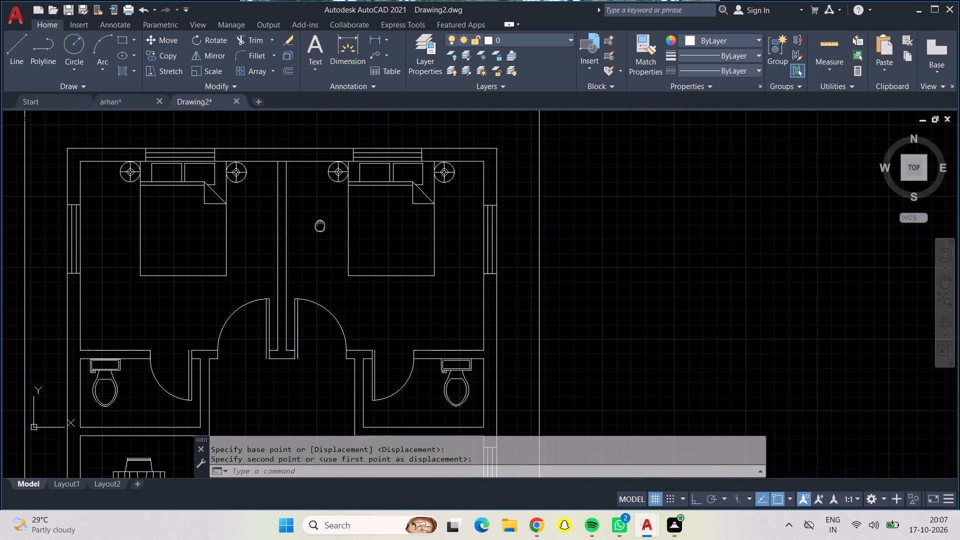
middle_drag(321, 221, 322, 218)
scroll(322, 216, down, 1)
scroll(272, 270, down, 1)
middle_drag(296, 334, 301, 249)
scroll(288, 252, down, 1)
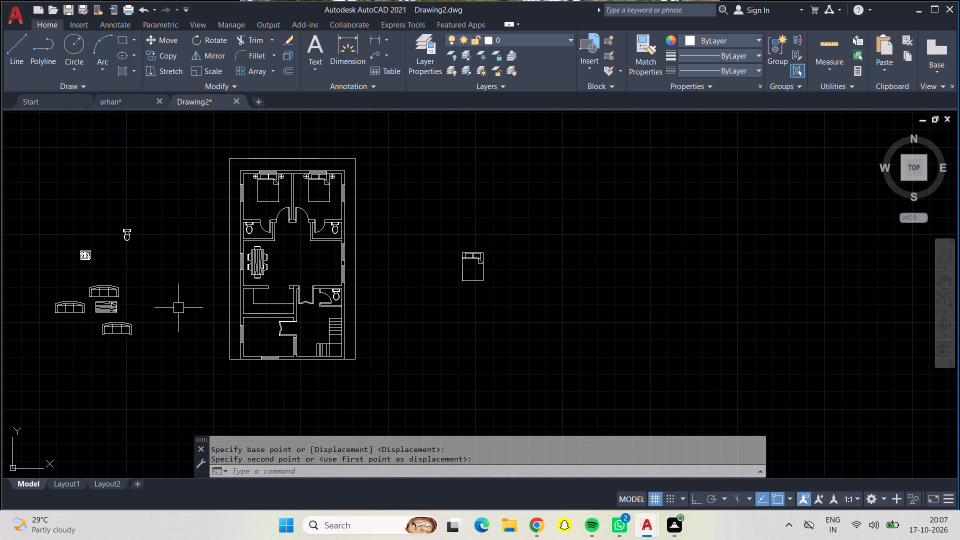
scroll(110, 302, up, 2)
scroll(201, 323, down, 1)
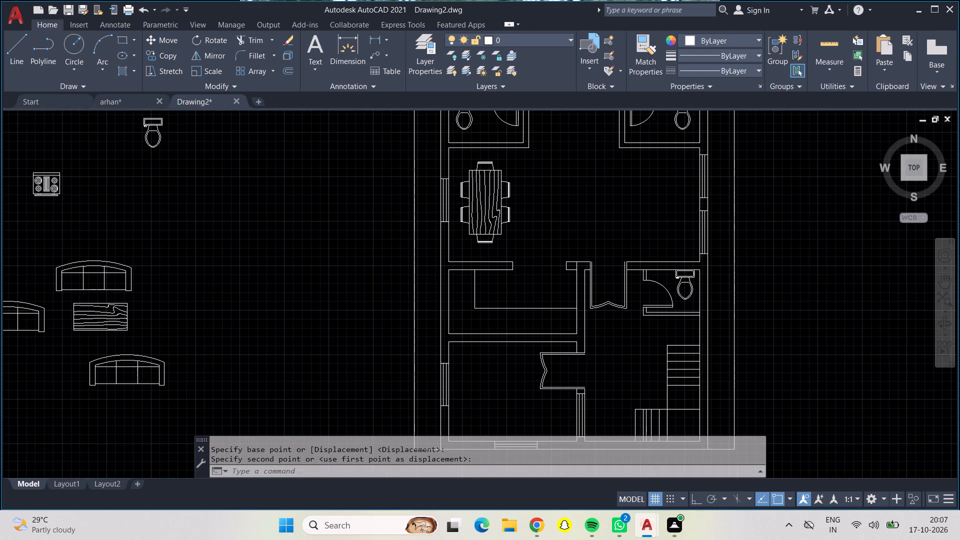
middle_drag(201, 323, 217, 217)
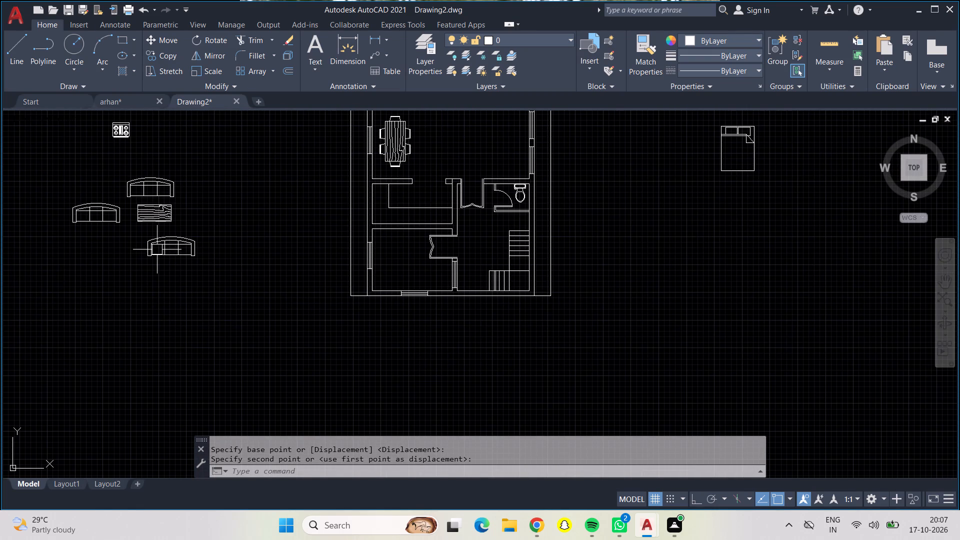
click(157, 249)
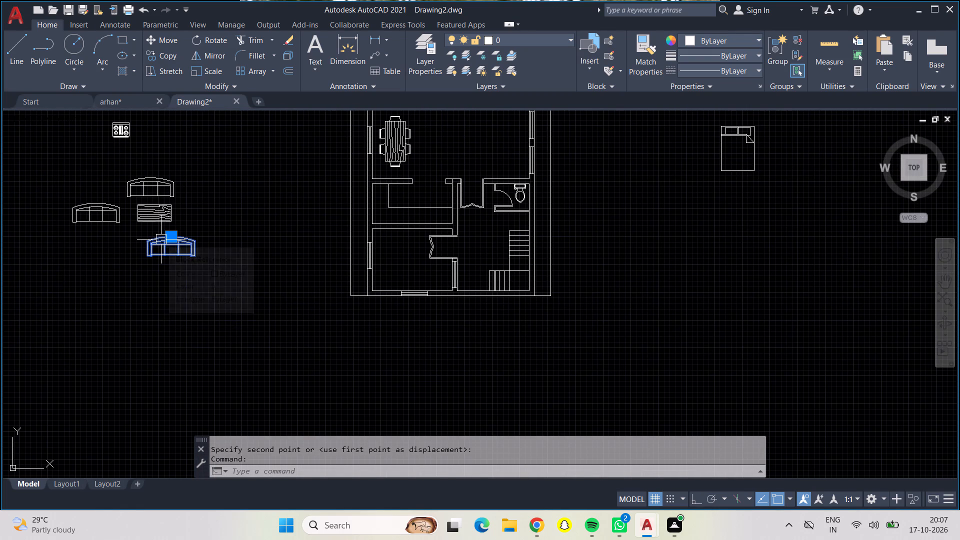
key(F8)
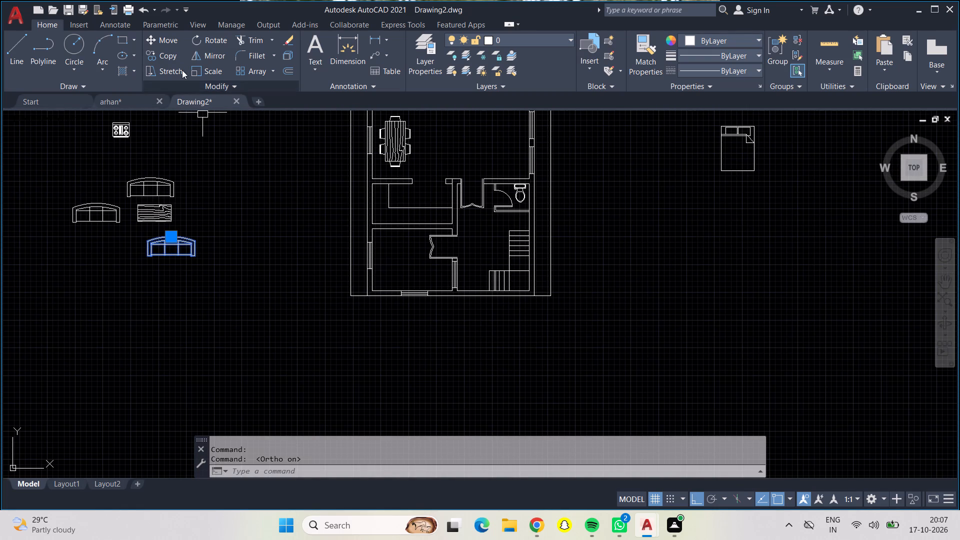
click(203, 39)
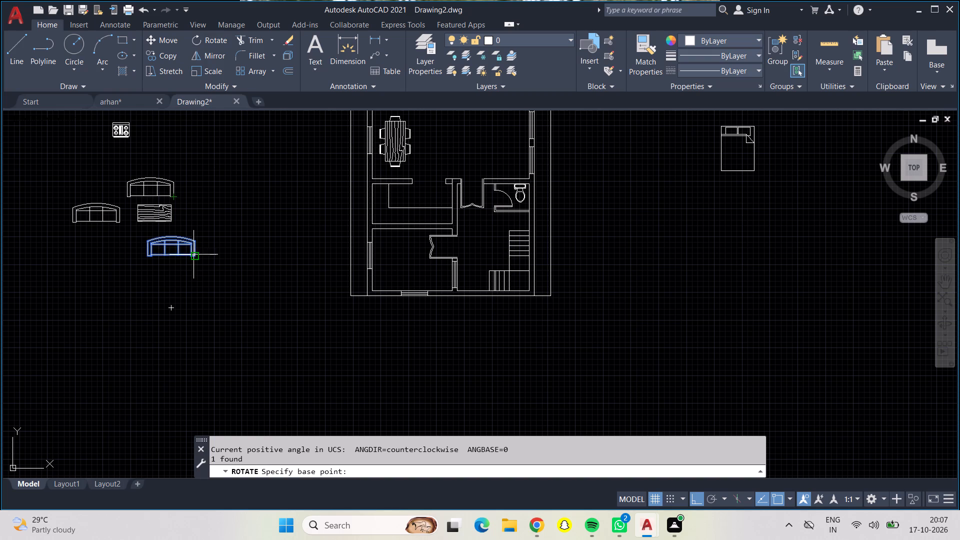
click(196, 247)
click(183, 205)
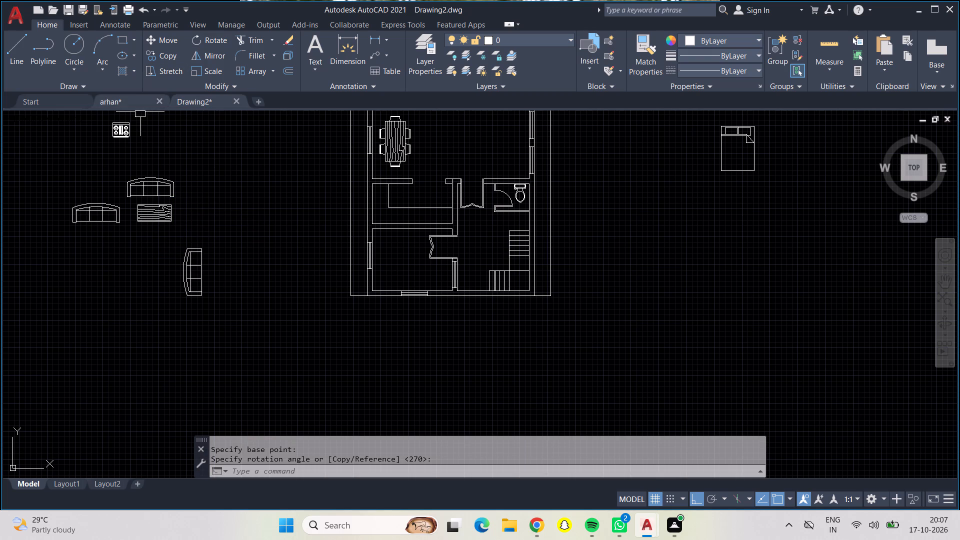
Rotate the sofa left of the wooden table outside the plan 180 degrees about its right end, with Ortho on.
click(108, 206)
click(214, 35)
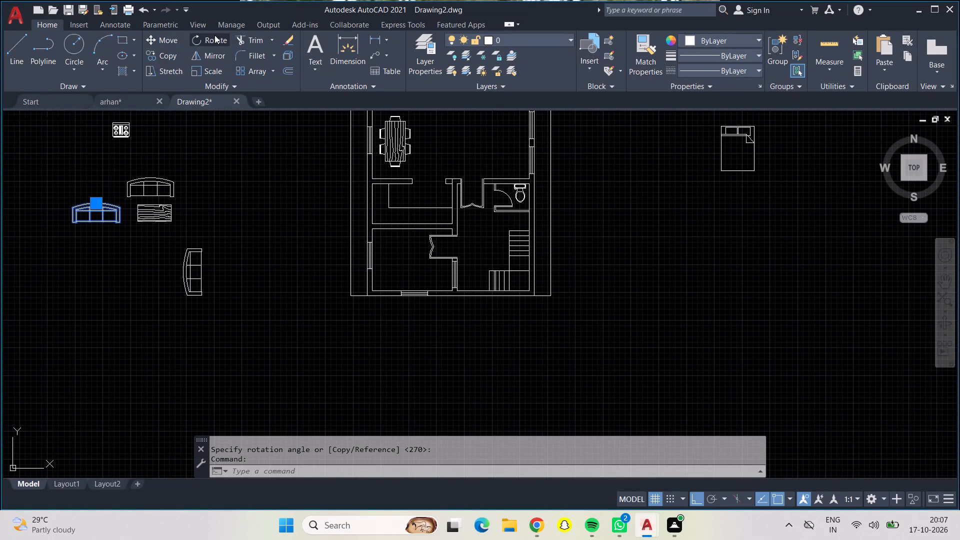
click(110, 210)
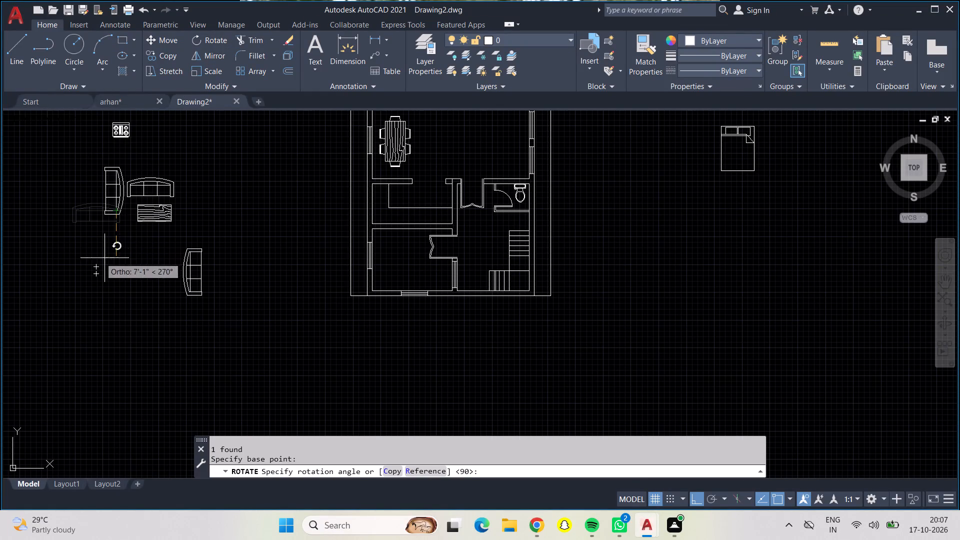
click(39, 235)
Move the flipped sofa into the lower-left room, just above the bottom wall's window, with Ortho off.
click(122, 213)
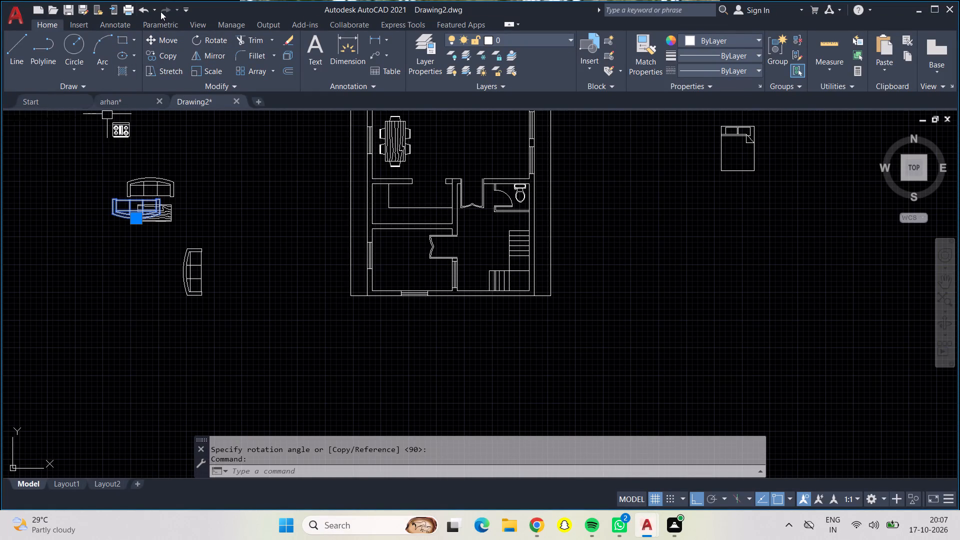
click(162, 36)
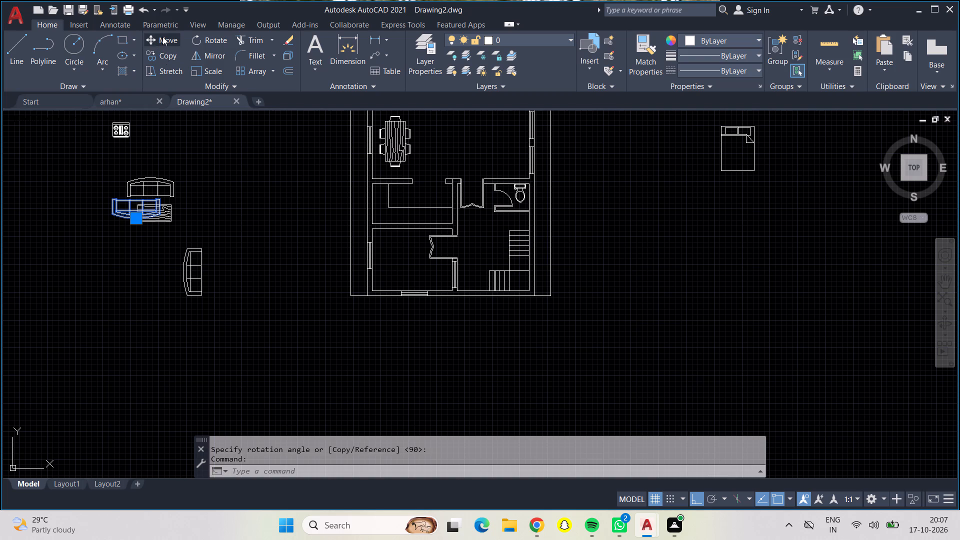
click(138, 210)
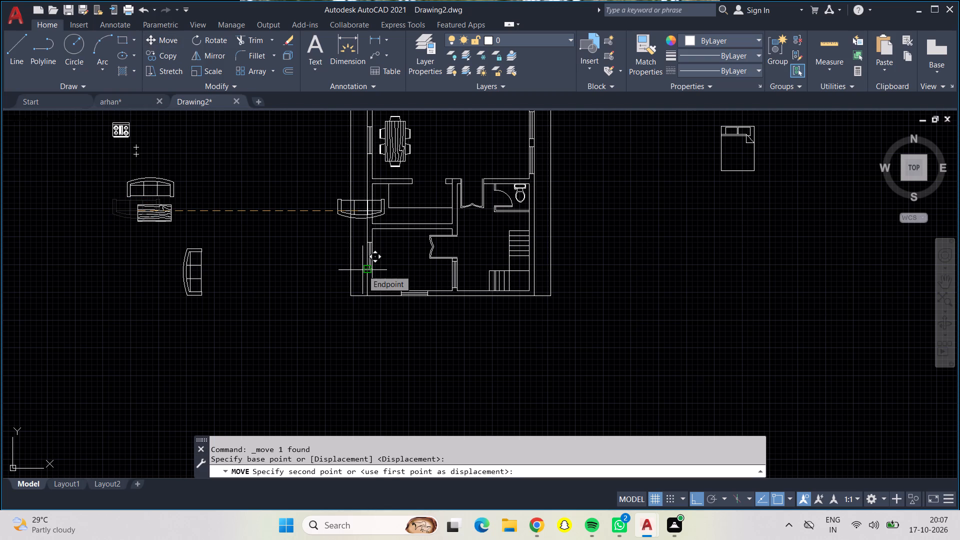
key(F8)
scroll(410, 280, up, 2)
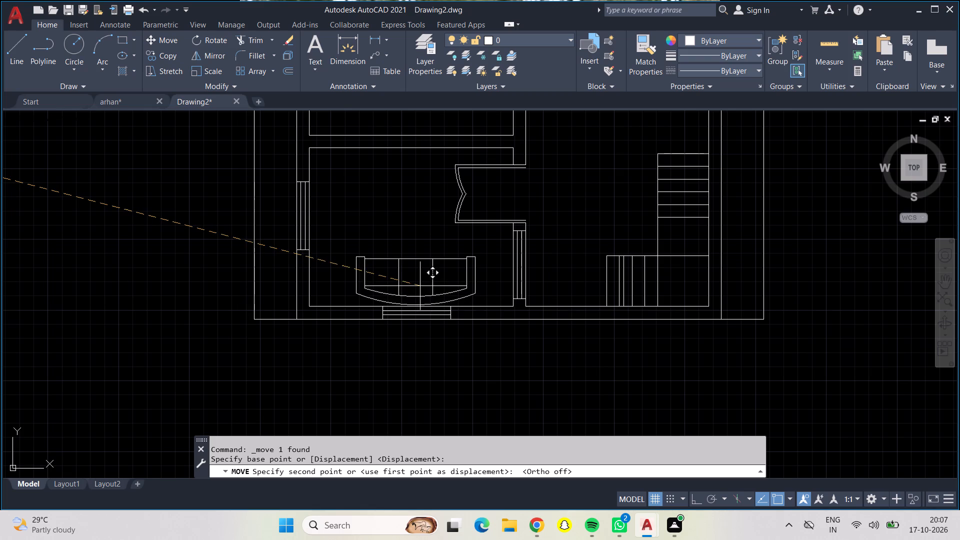
scroll(416, 281, up, 1)
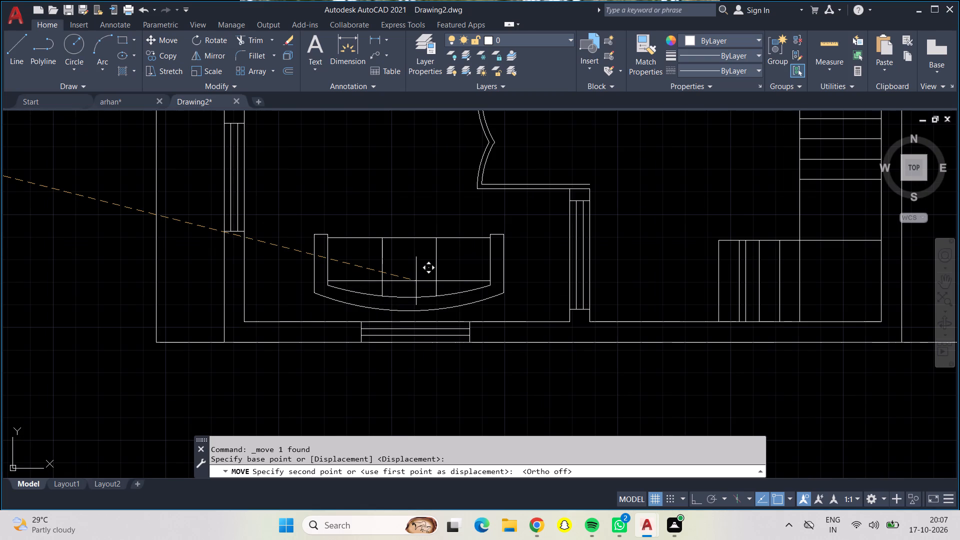
scroll(416, 281, down, 1)
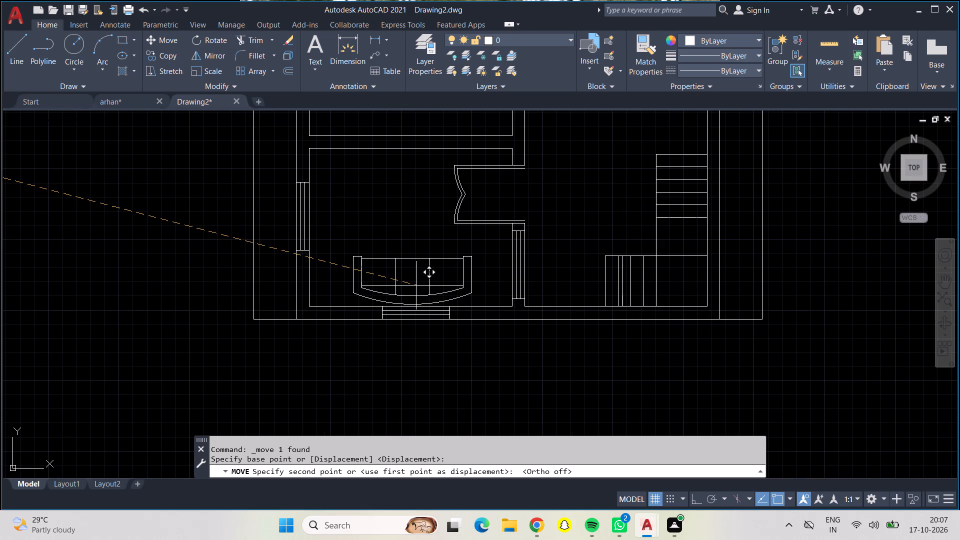
click(413, 275)
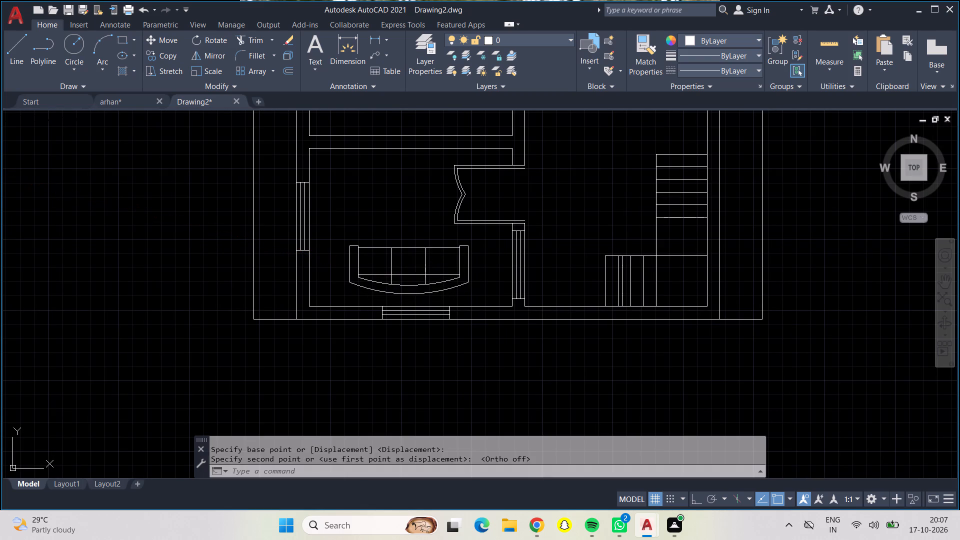
key(Escape)
Move the sofa by the middle of its curved back onto the midpoint of the bottom window's inner edge.
click(413, 275)
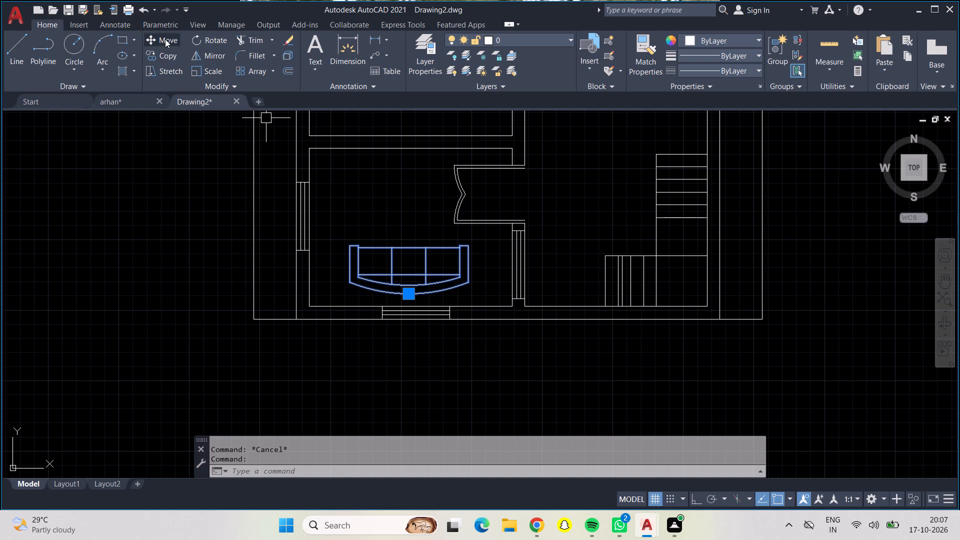
click(165, 39)
scroll(428, 291, up, 2)
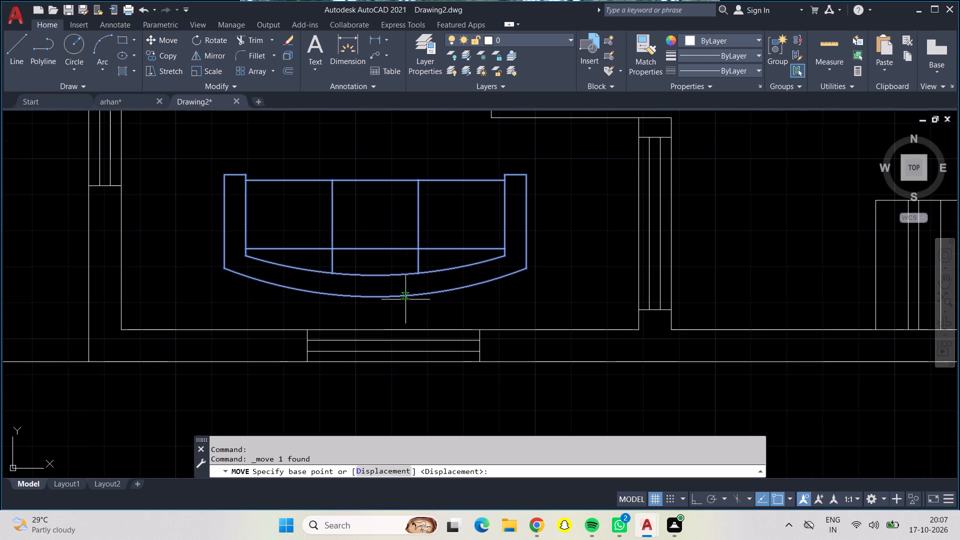
click(389, 296)
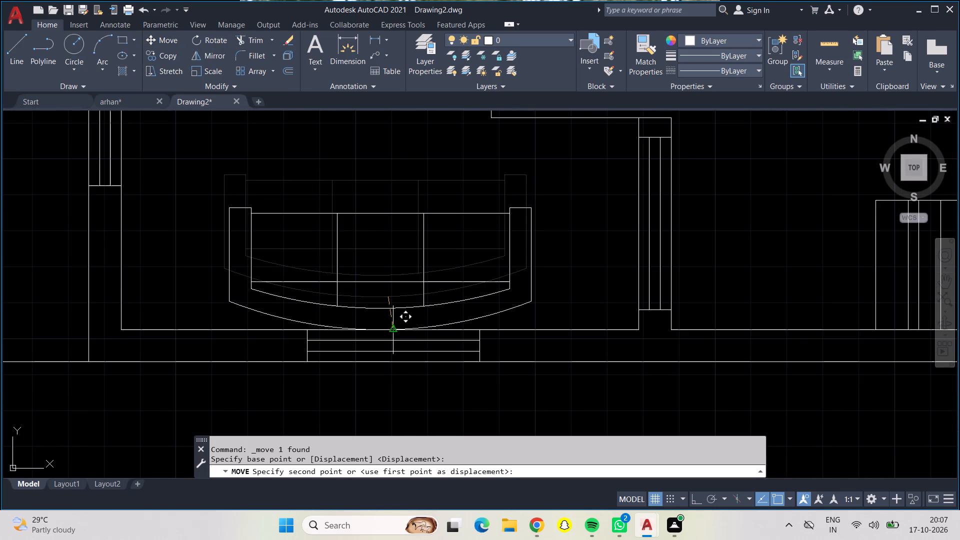
click(396, 329)
Move the upright sofa by the middle of its curved back onto the lower-left room's left inner wall line, beside the window.
scroll(361, 329, down, 2)
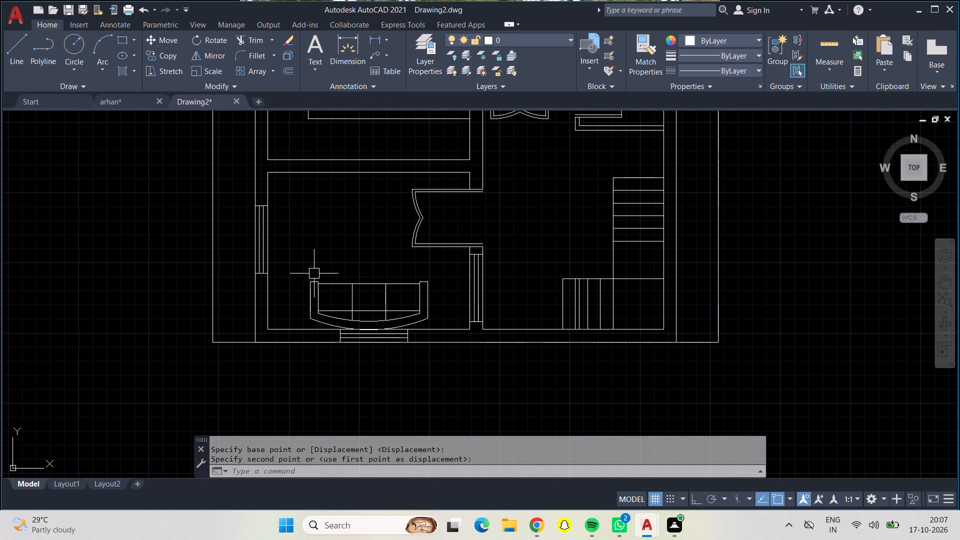
scroll(344, 250, down, 2)
middle_drag(344, 250, 485, 287)
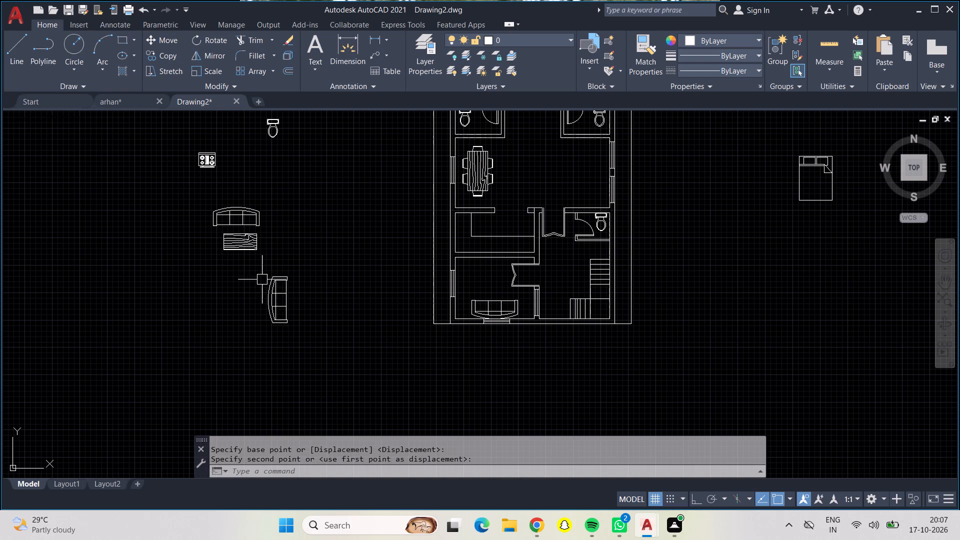
click(271, 292)
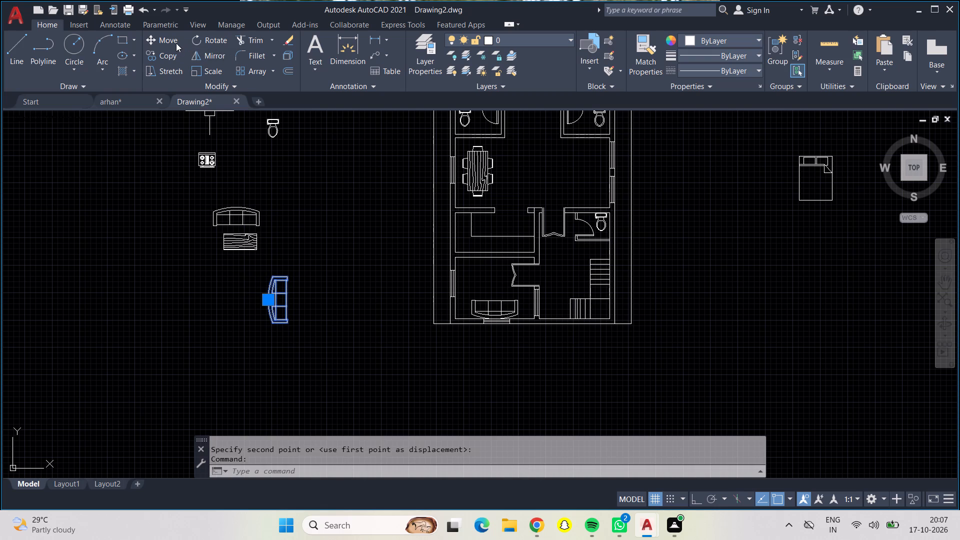
click(171, 41)
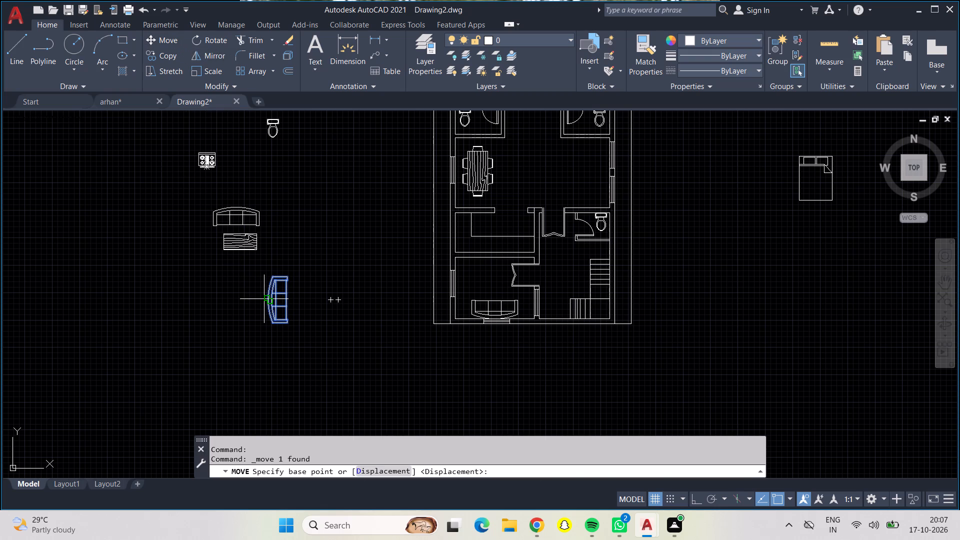
click(264, 299)
scroll(468, 283, up, 3)
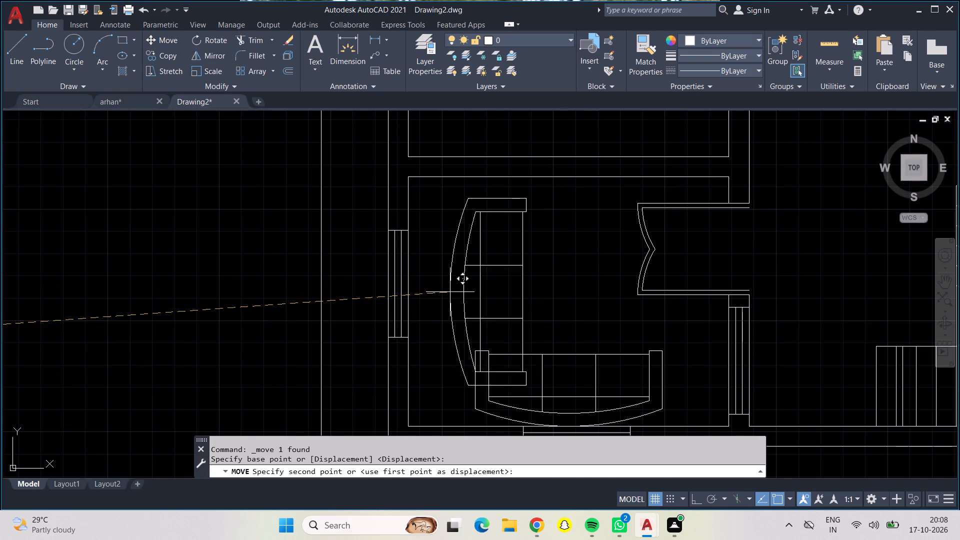
click(408, 294)
Rotate the wooden table outside the plan 270 degrees about a point inside it, with Ortho on.
scroll(408, 294, down, 3)
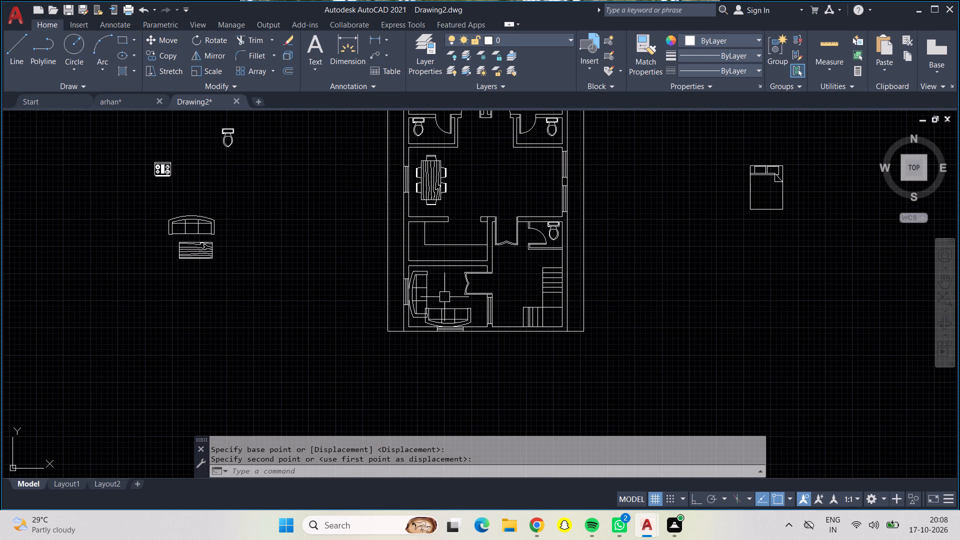
scroll(448, 294, up, 3)
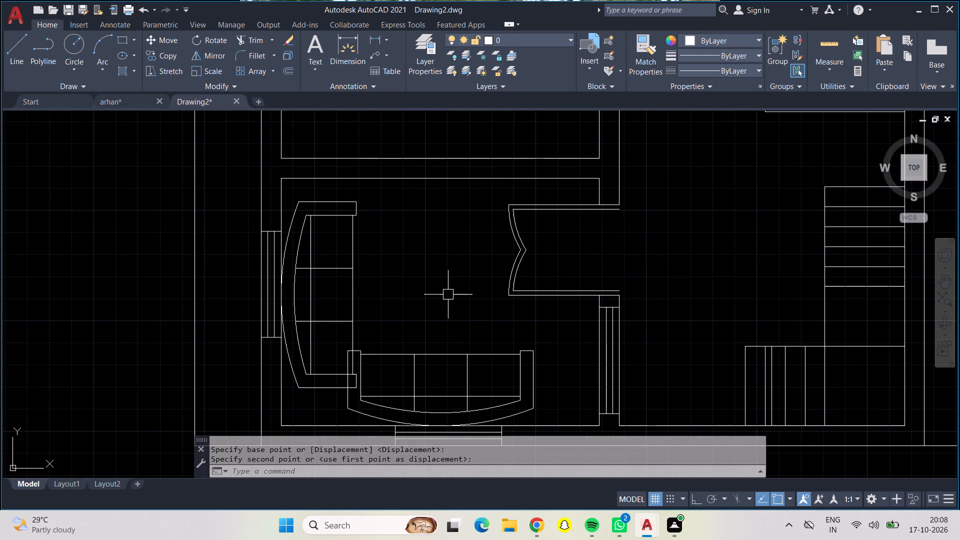
scroll(448, 294, down, 2)
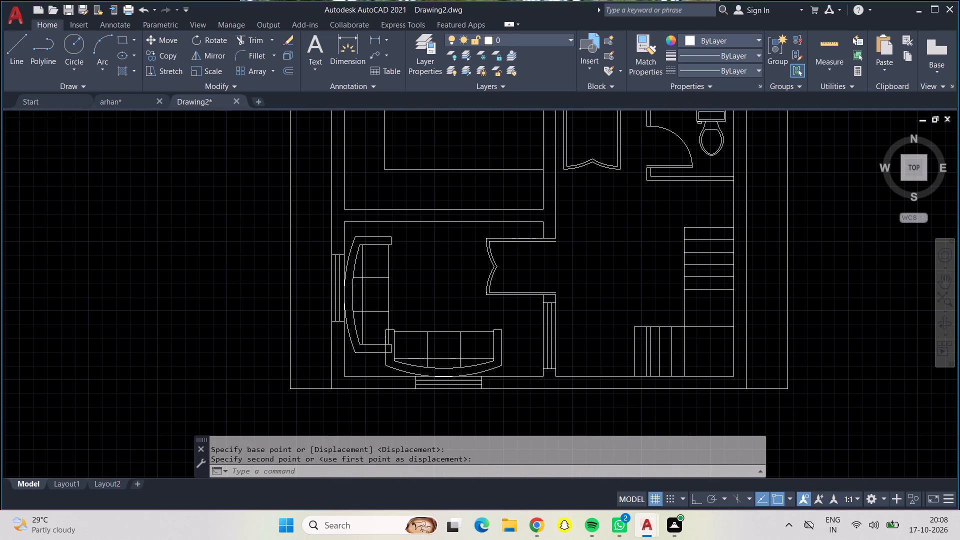
click(27, 218)
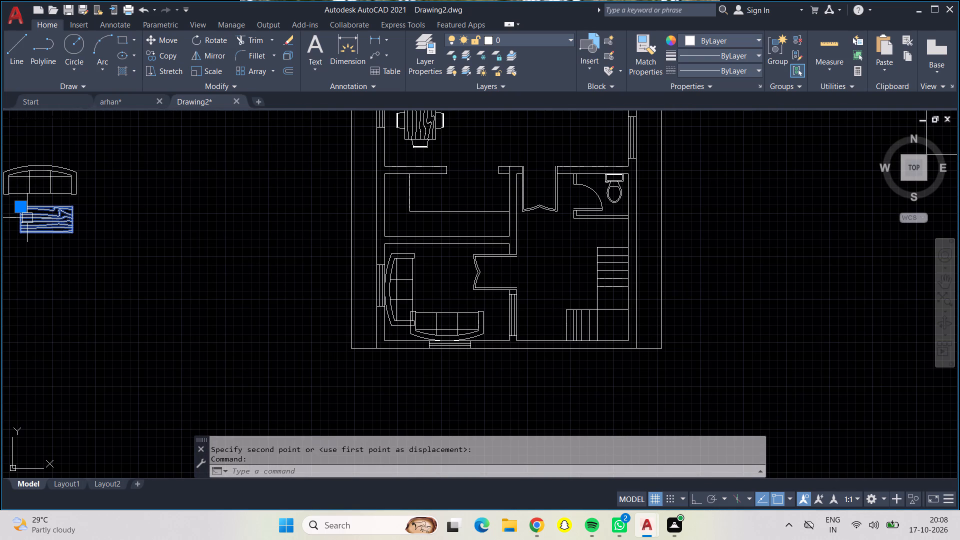
click(211, 38)
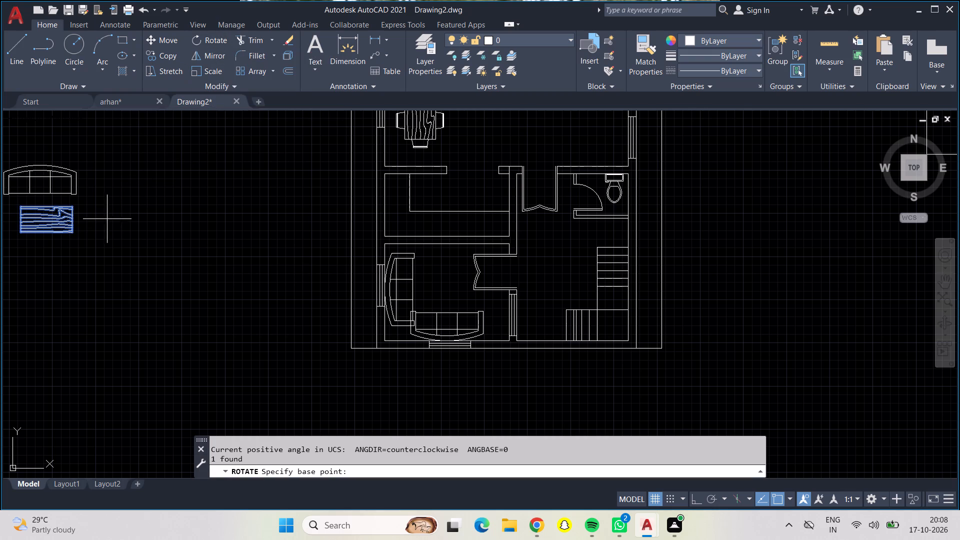
click(60, 214)
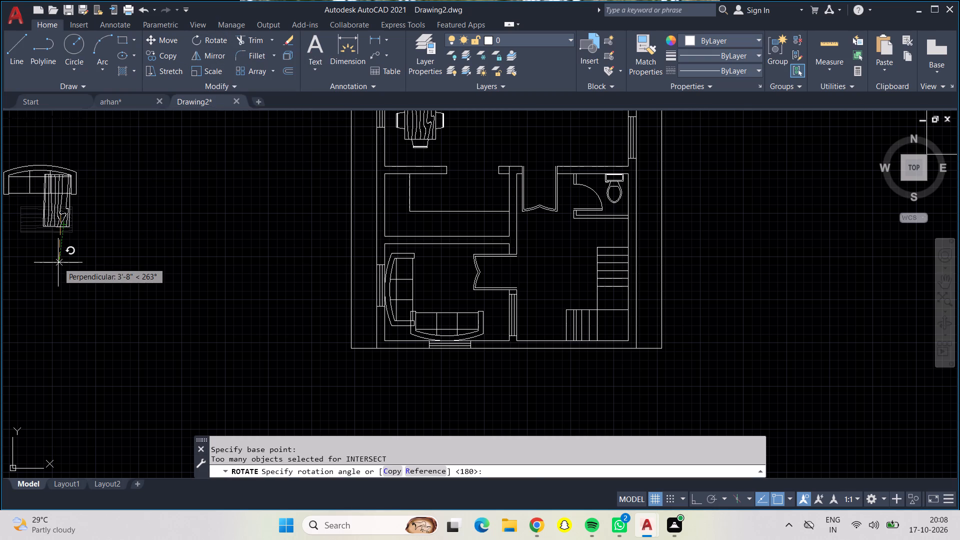
key(F8)
click(58, 262)
Move the rotated table by its left edge into the lower-left room, between the upright sofa and the door, with Ortho off.
click(57, 221)
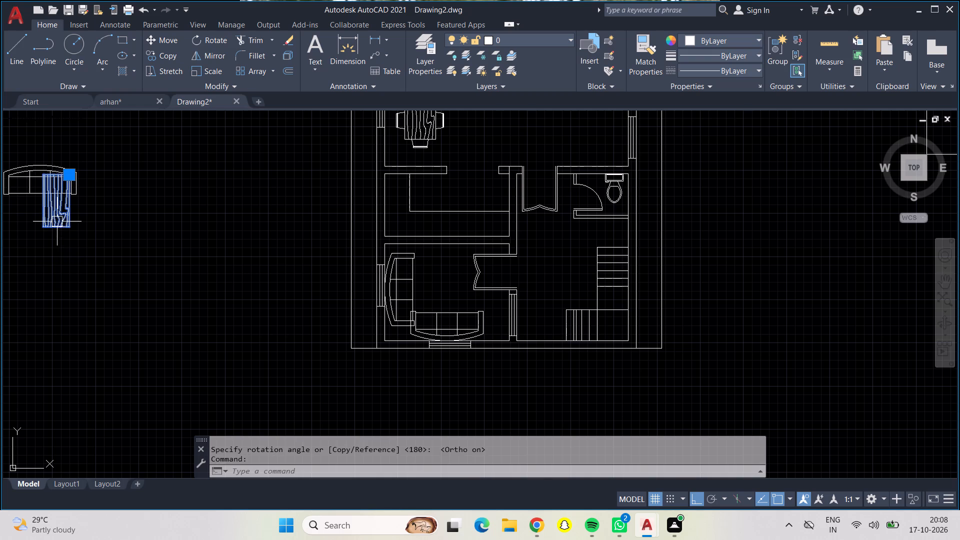
click(160, 38)
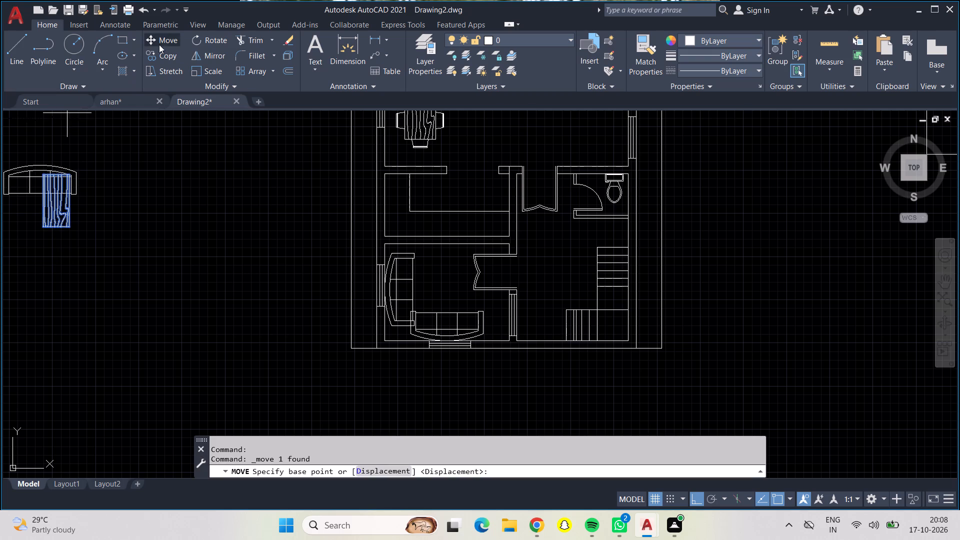
click(42, 201)
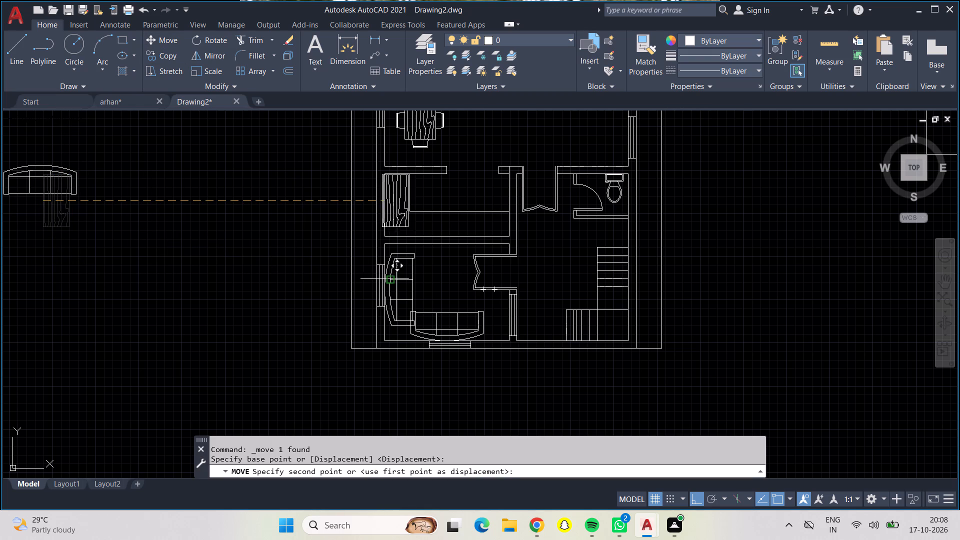
key(F8)
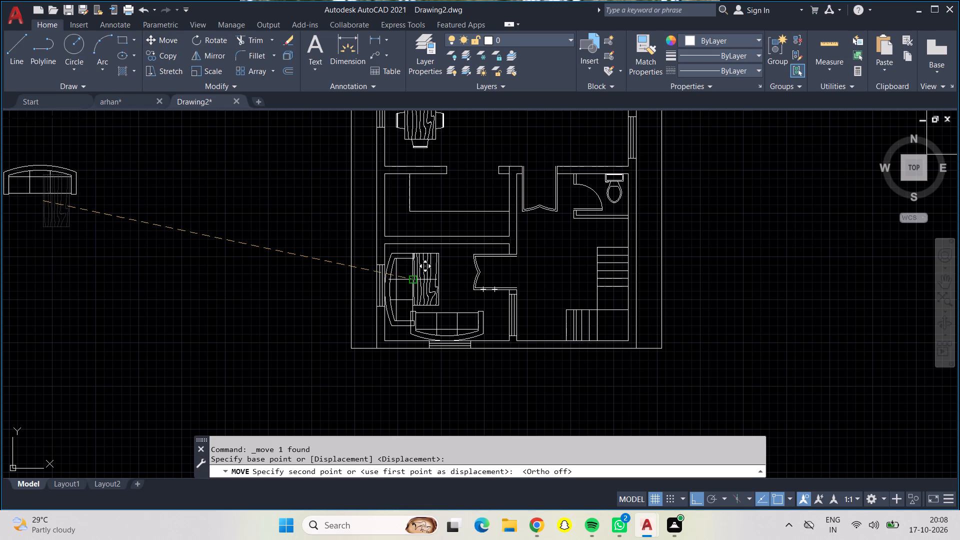
scroll(438, 281, up, 1)
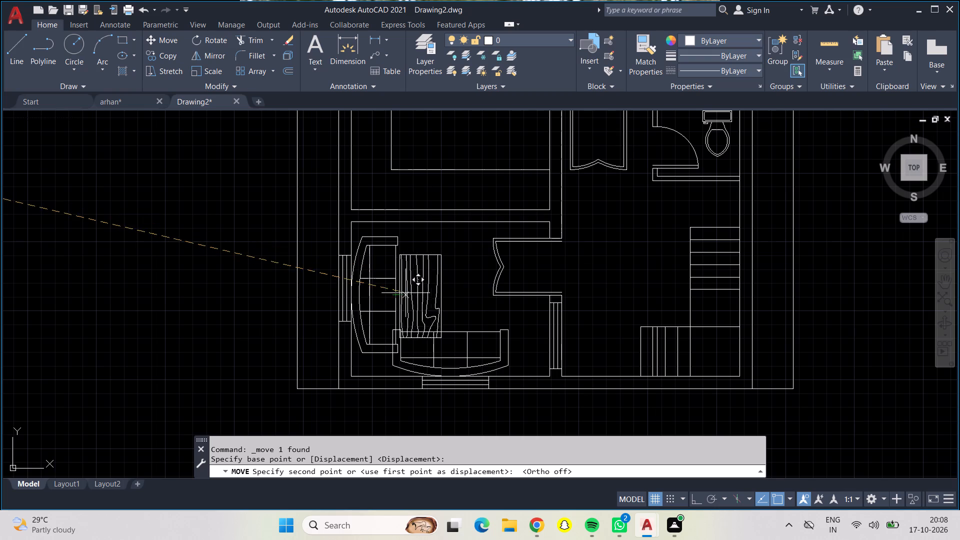
scroll(413, 288, up, 2)
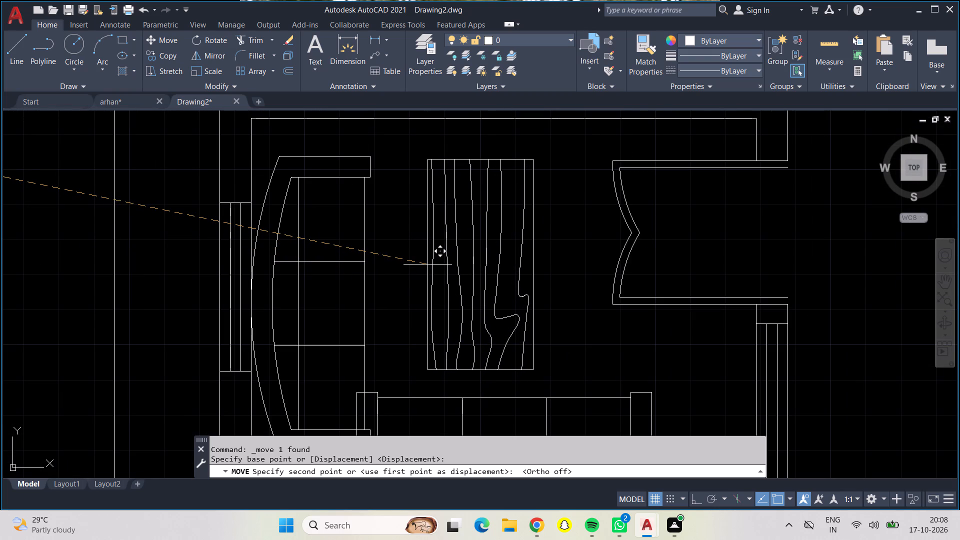
click(427, 263)
Rotate the stove outside the plan 90 degrees about a point on its side edge, with Ortho on.
scroll(421, 271, down, 2)
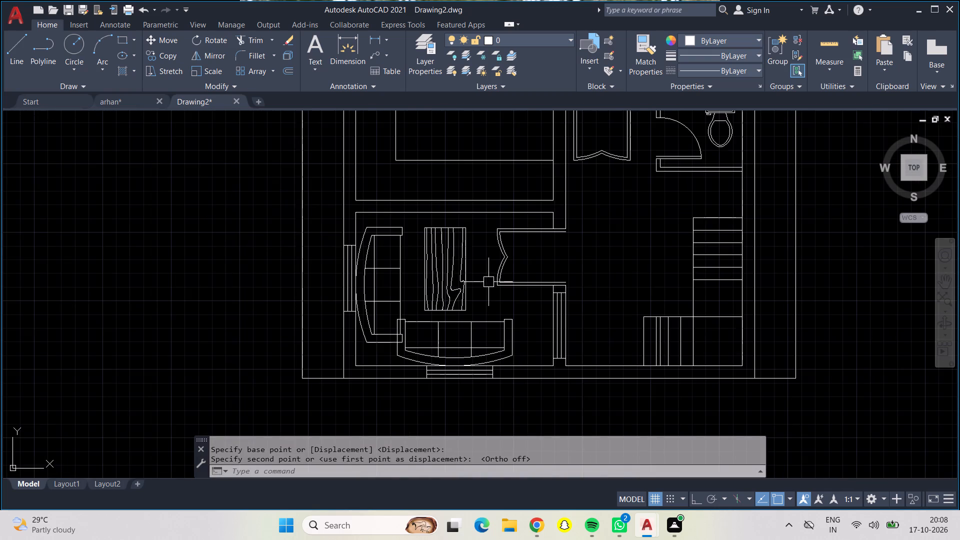
scroll(492, 282, up, 1)
scroll(478, 276, down, 2)
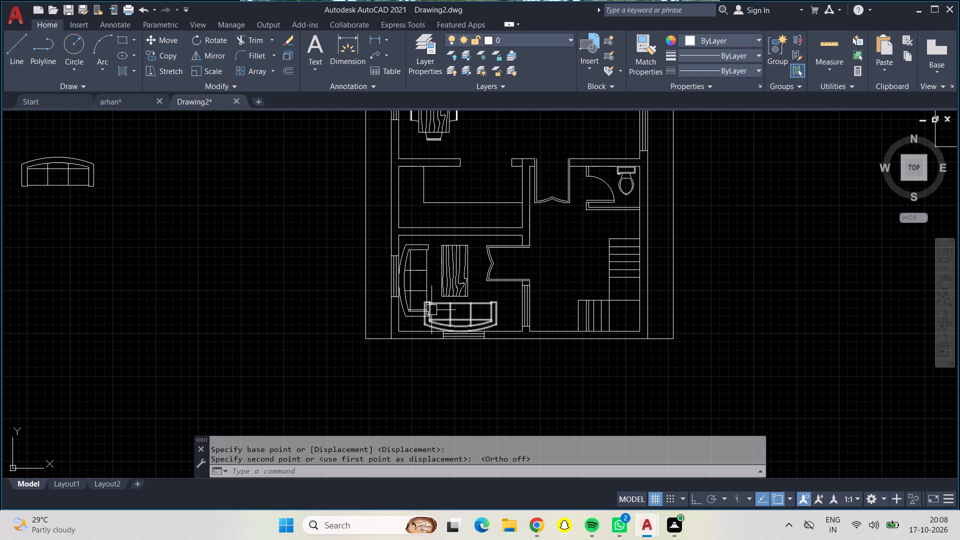
scroll(302, 274, down, 1)
middle_drag(302, 274, 307, 335)
scroll(126, 213, up, 4)
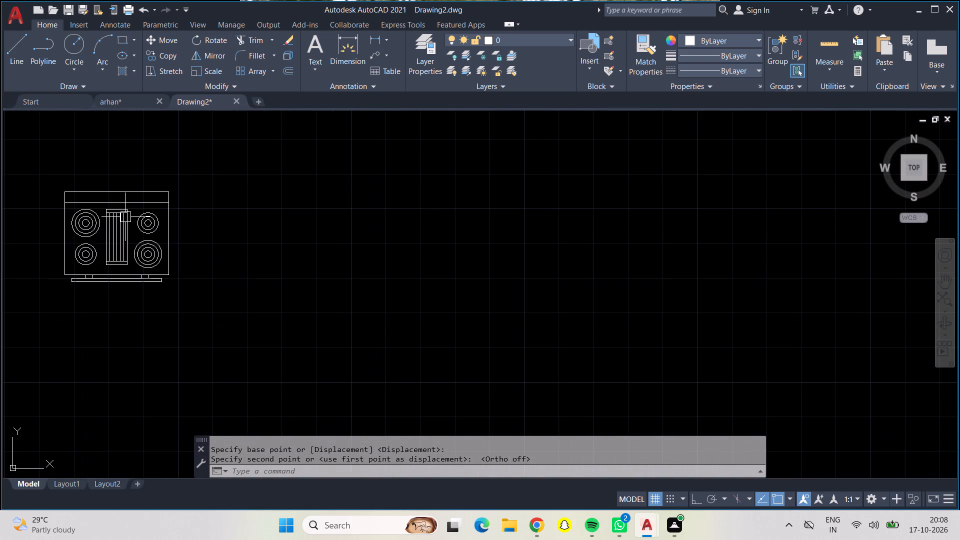
click(125, 217)
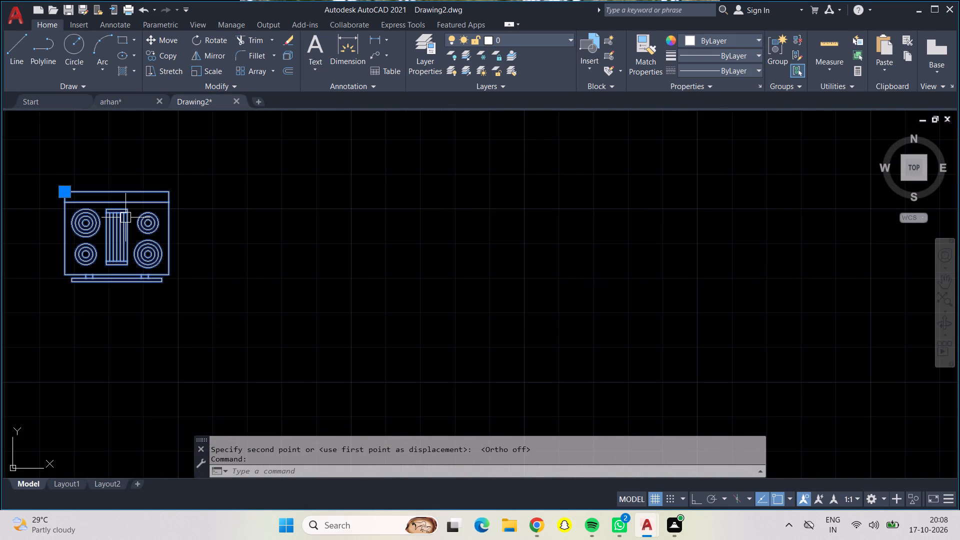
key(F8)
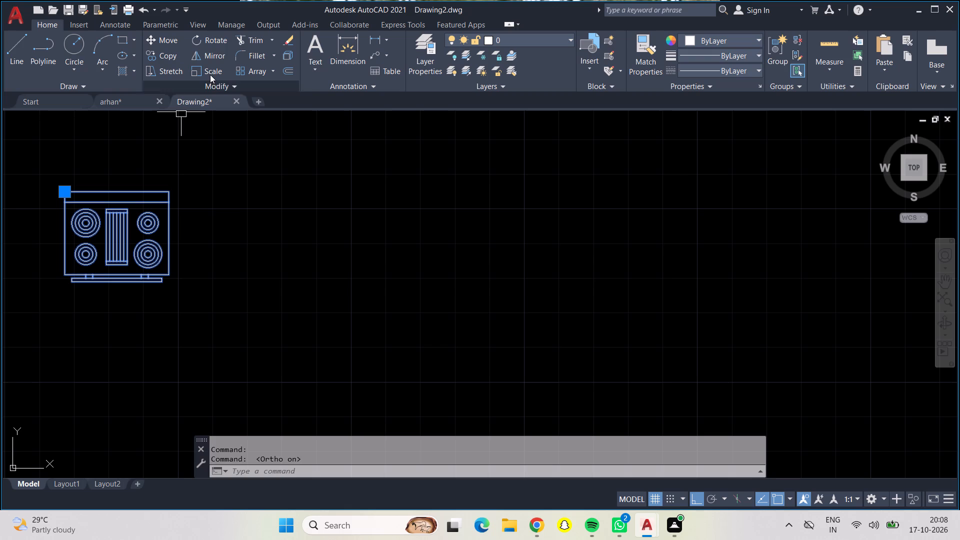
click(211, 41)
click(168, 266)
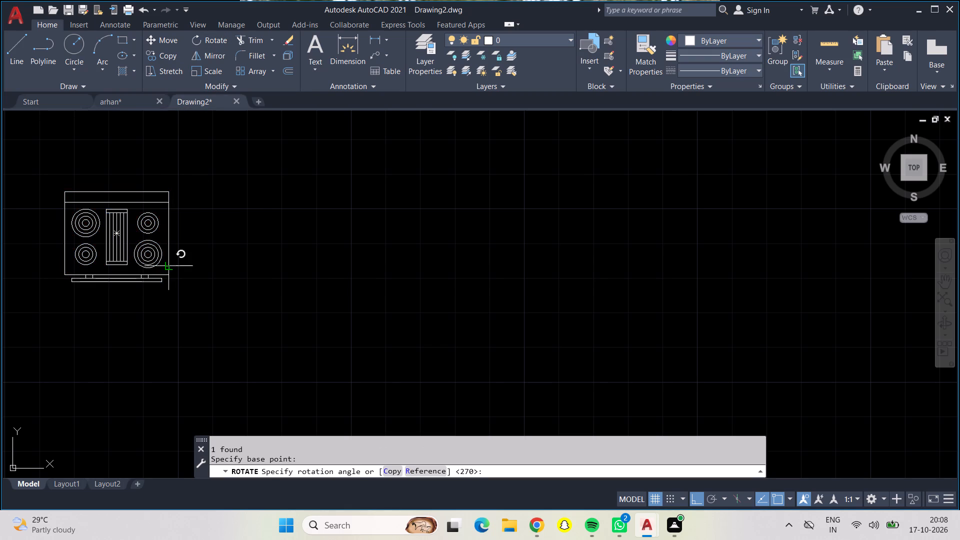
click(183, 183)
Move the rotated stove by the midpoint of its front edge onto the kitchen counter along the left wall, with Ortho off.
click(138, 313)
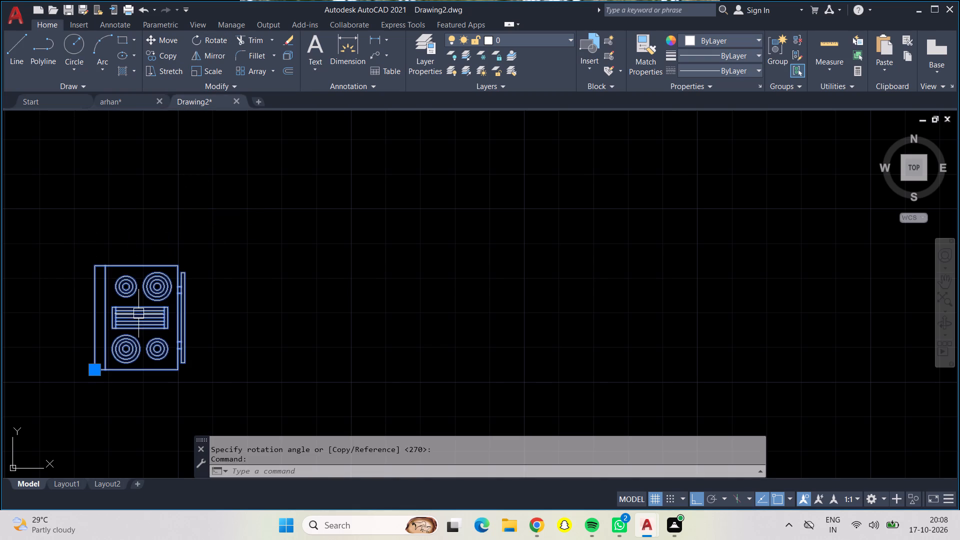
click(172, 38)
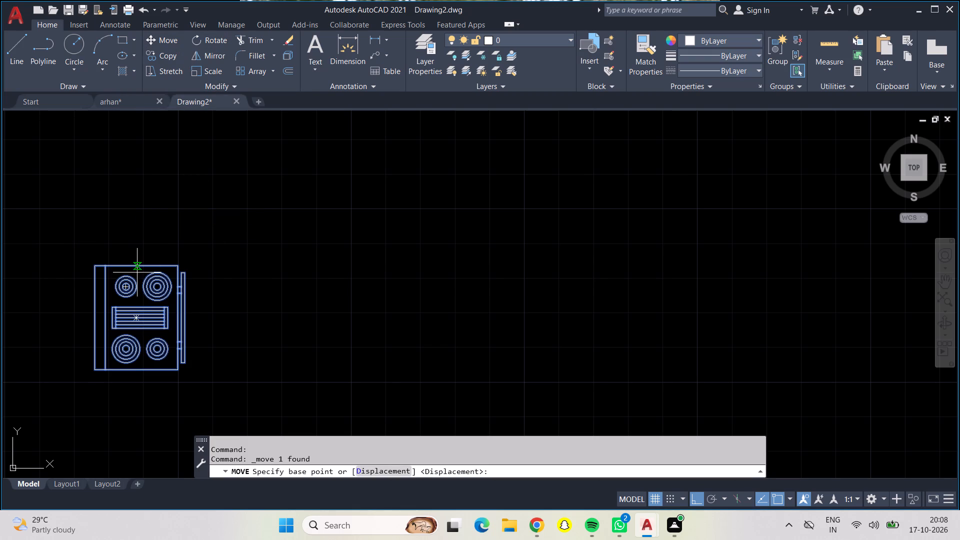
click(177, 315)
scroll(293, 321, down, 2)
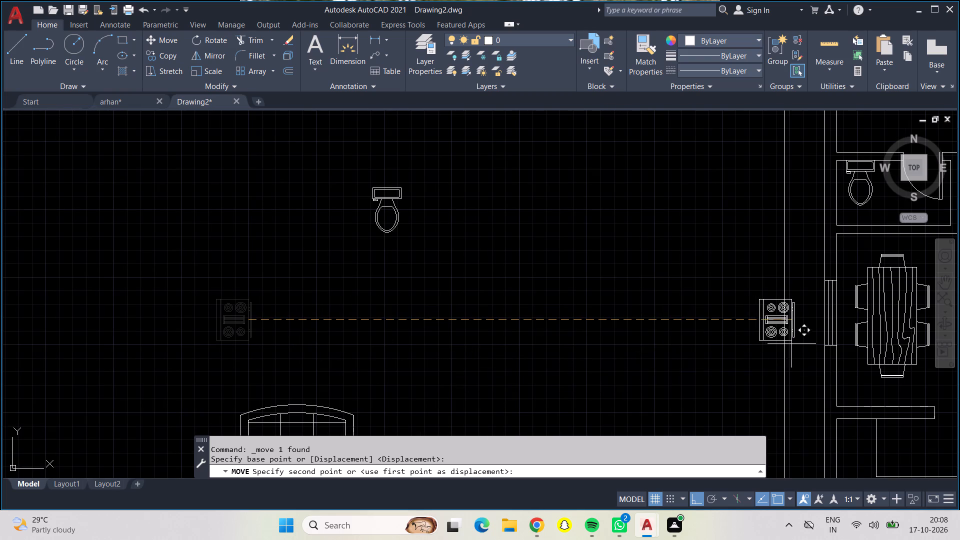
middle_drag(685, 348, 556, 306)
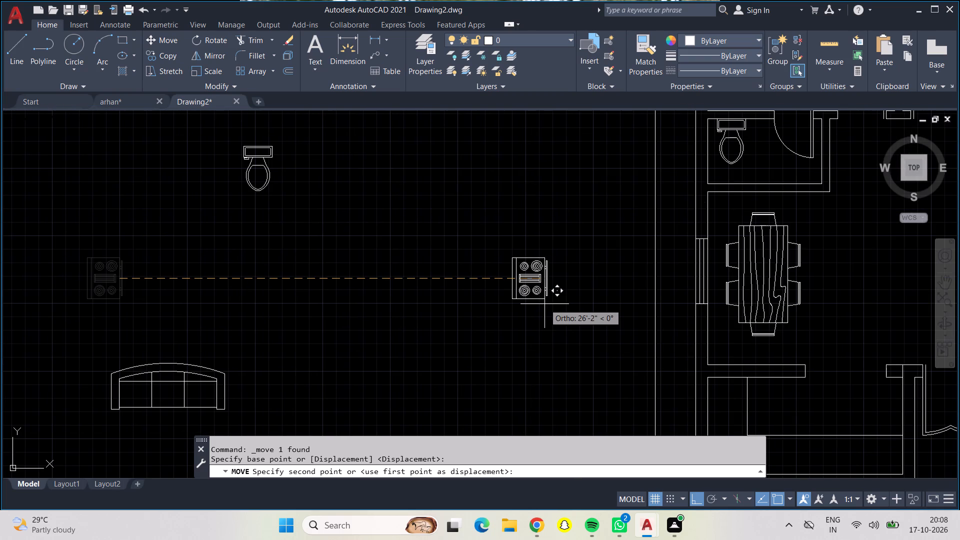
key(F8)
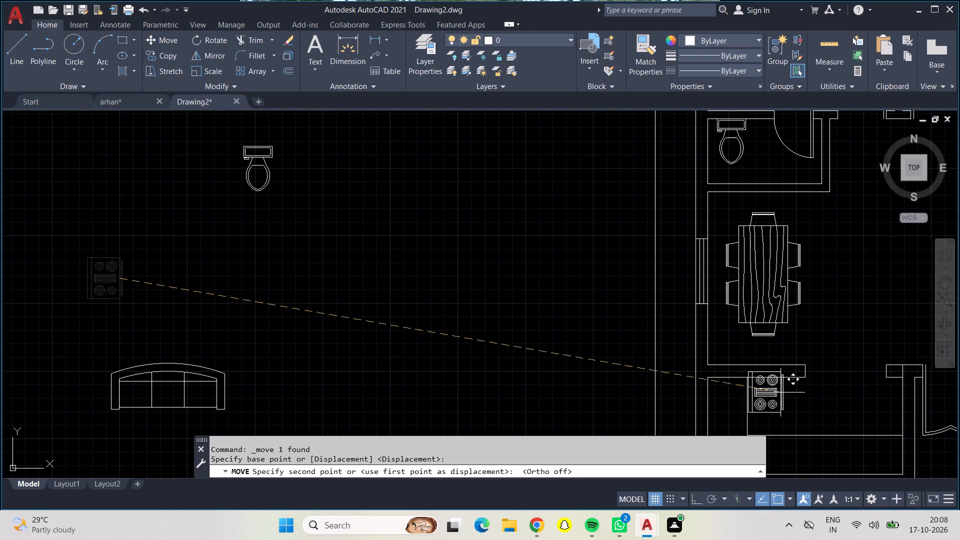
middle_drag(806, 409, 777, 332)
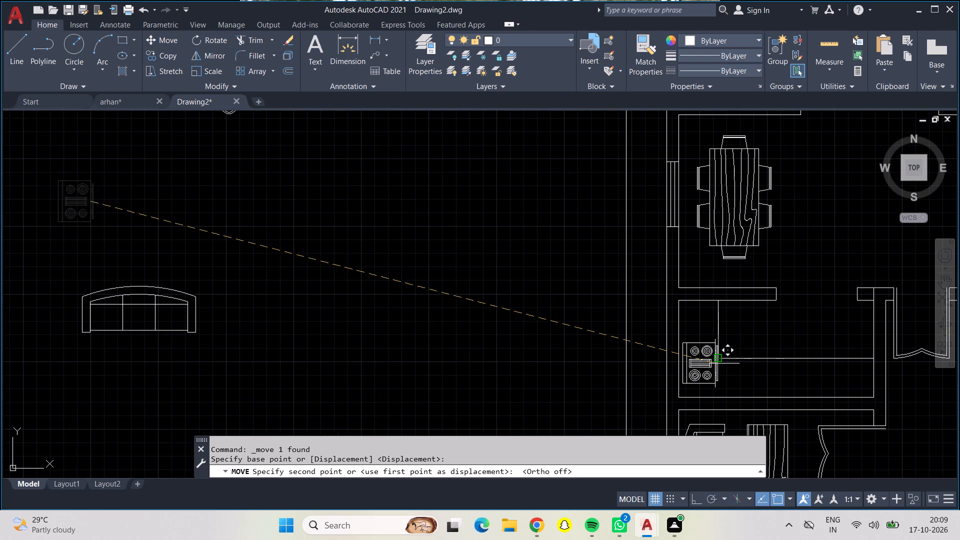
scroll(715, 363, up, 2)
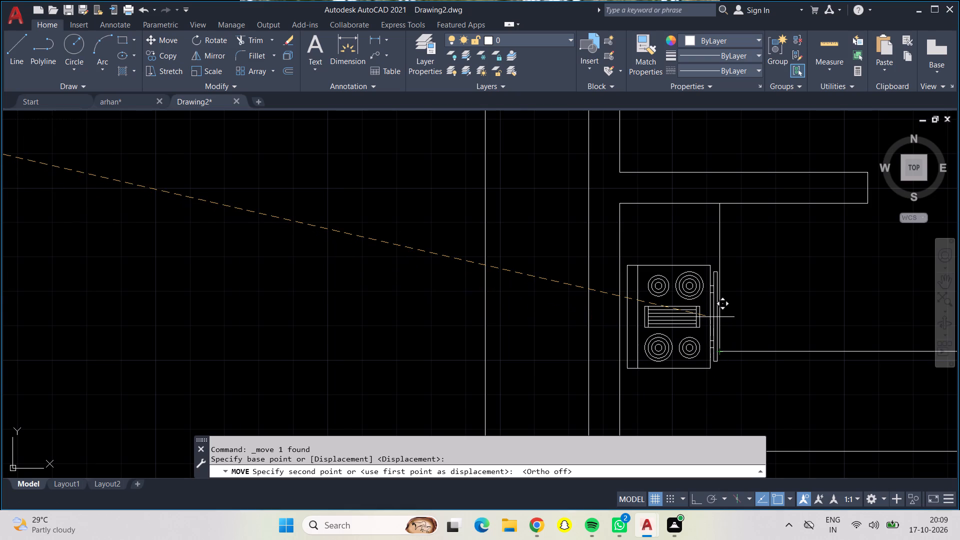
click(707, 316)
scroll(707, 317, up, 1)
scroll(707, 317, down, 1)
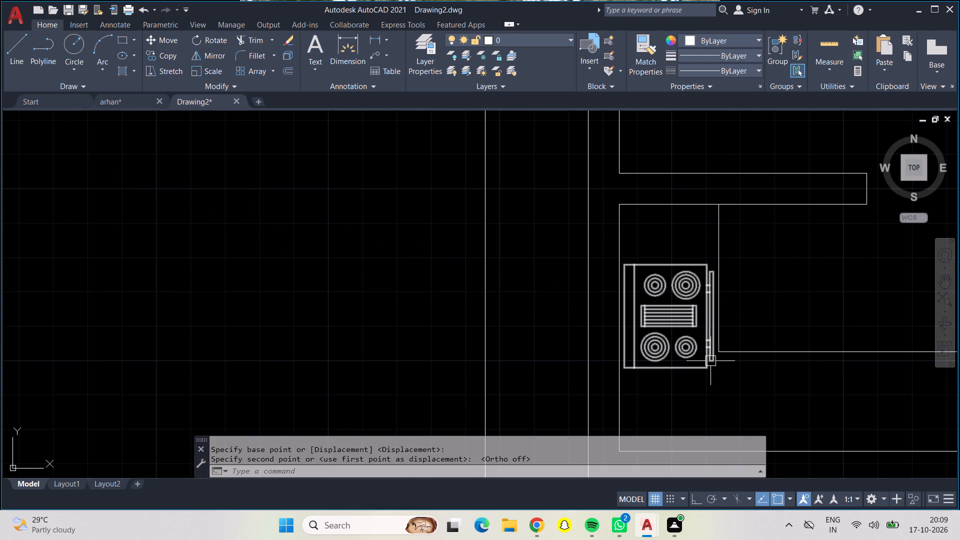
Erase the spare toilet and sofa left outside the plan on its left side.
scroll(710, 361, down, 3)
scroll(623, 343, down, 2)
middle_drag(623, 343, 617, 320)
drag(430, 178, 434, 178)
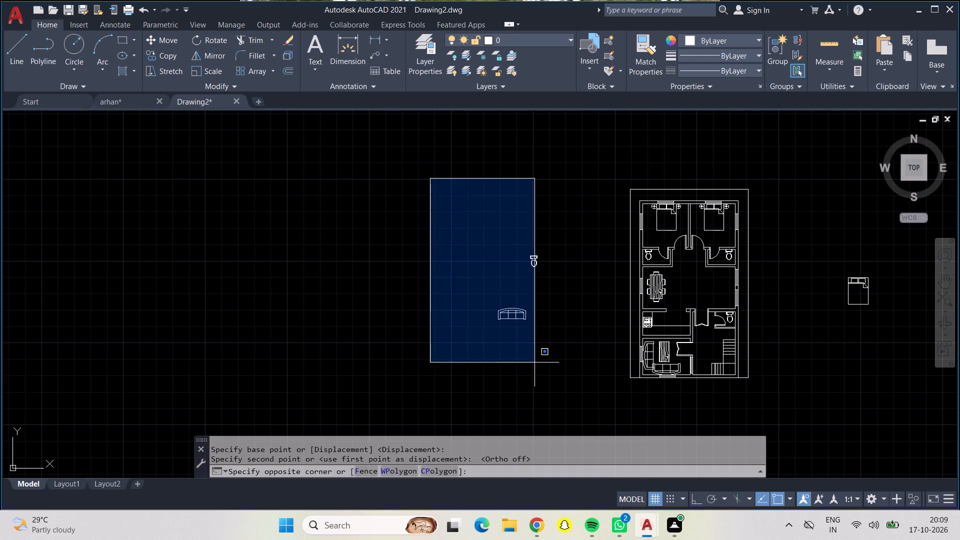
click(549, 365)
key(Delete)
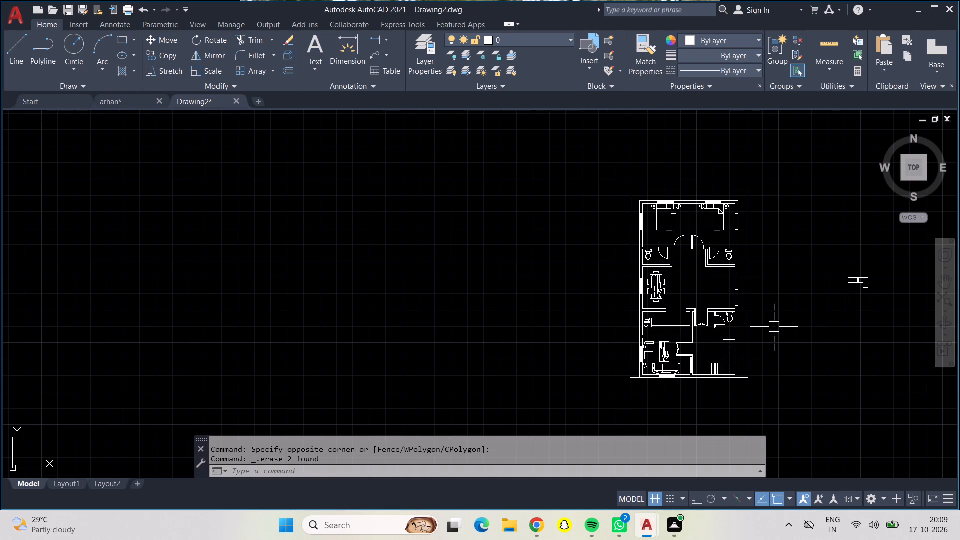
Erase the spare bed left outside the plan on its right side.
scroll(828, 275, down, 1)
scroll(837, 269, up, 1)
scroll(837, 269, down, 1)
scroll(837, 269, up, 1)
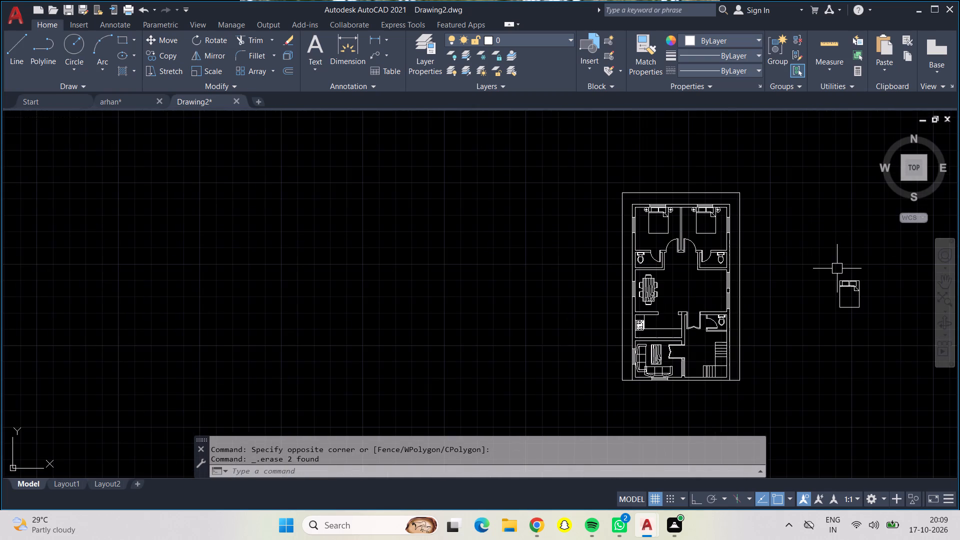
scroll(836, 266, up, 2)
click(810, 277)
click(925, 405)
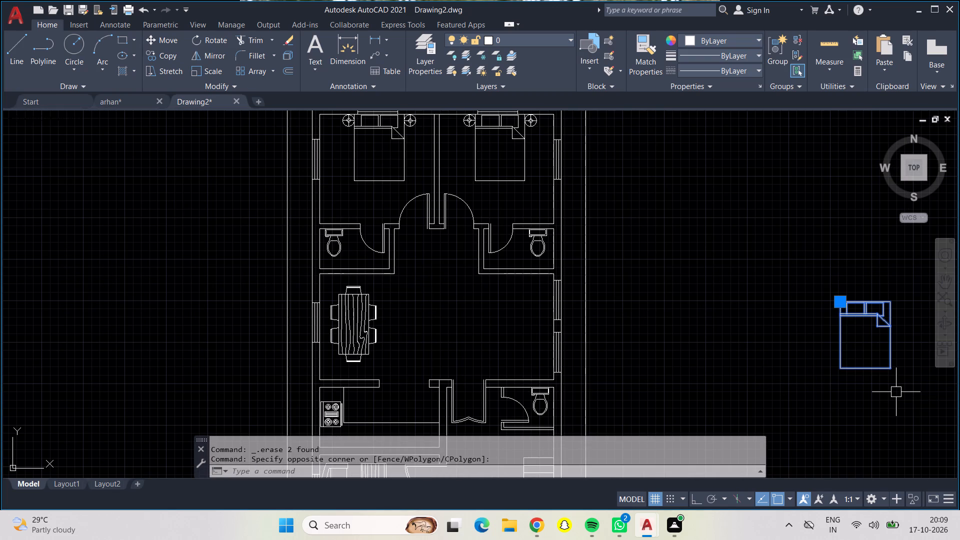
key(Delete)
Look over the furnished floor plan, examining the bedrooms, toilets, dining area and kitchen.
scroll(527, 292, down, 1)
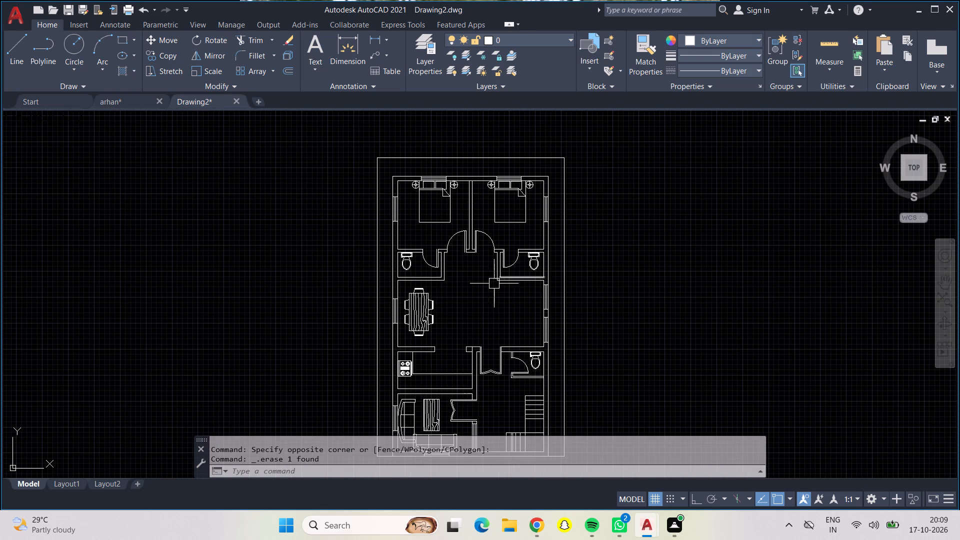
middle_drag(468, 288, 482, 346)
scroll(482, 346, up, 1)
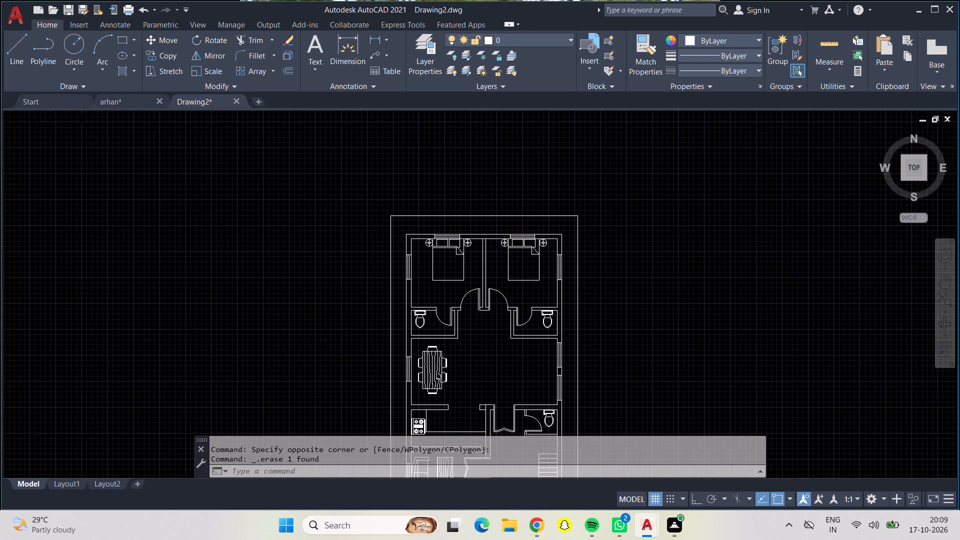
scroll(482, 346, up, 1)
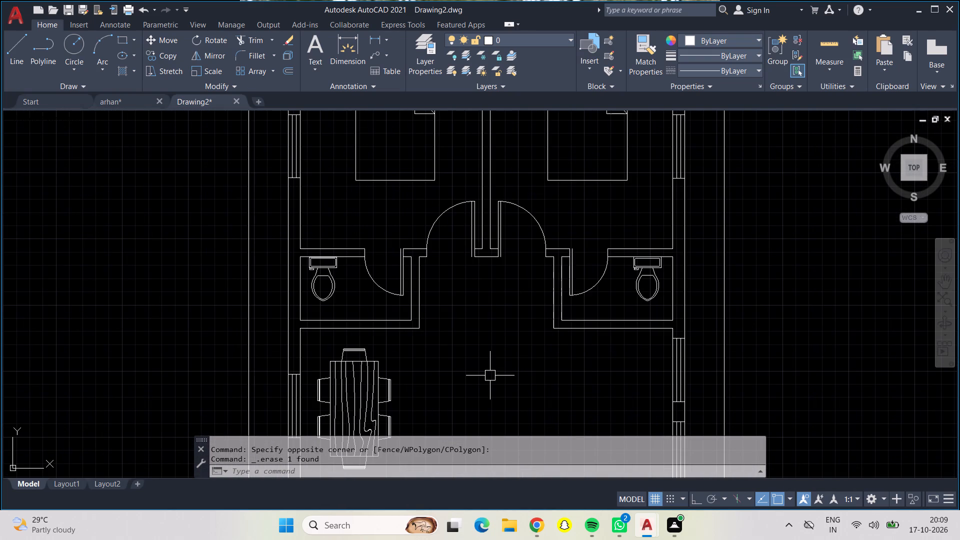
middle_drag(490, 377, 497, 403)
scroll(499, 391, down, 1)
middle_drag(499, 391, 471, 320)
scroll(519, 351, down, 1)
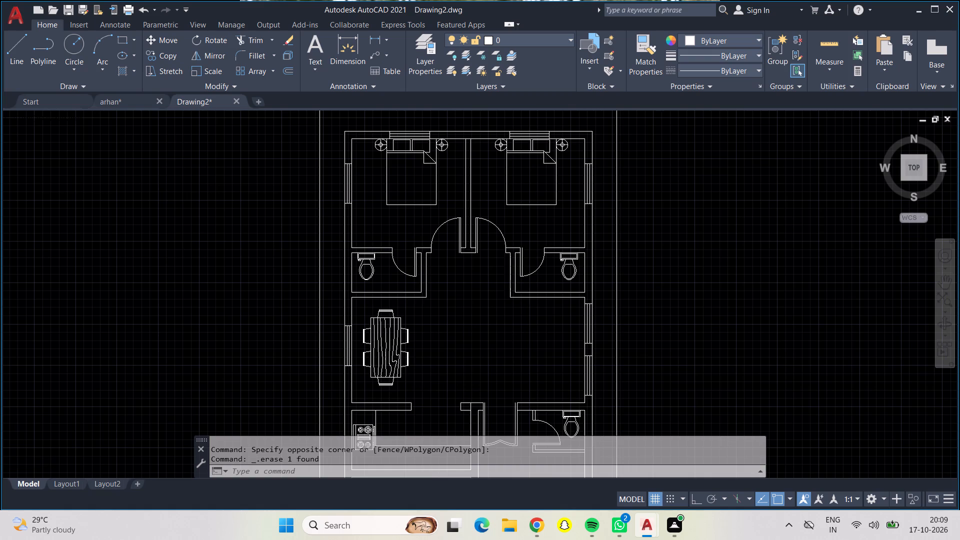
middle_drag(519, 351, 535, 374)
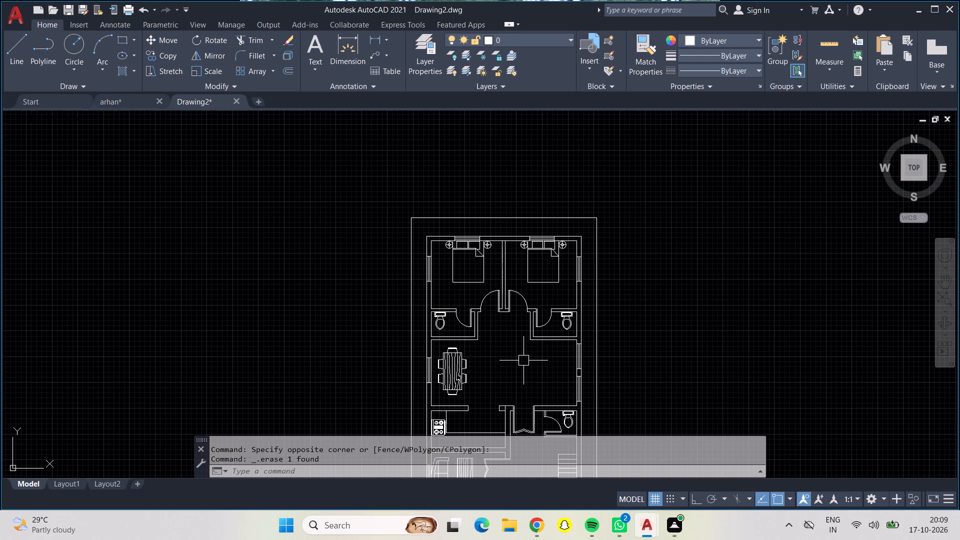
key(Escape)
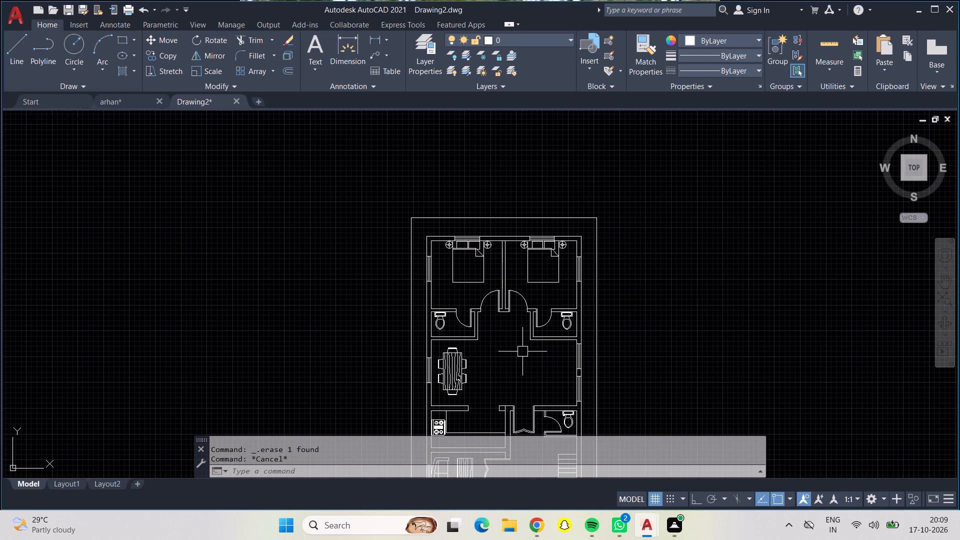
Place a centred multiline text "W" with 9" height outside the plan, beside the right bedroom's side window.
scroll(522, 351, up, 2)
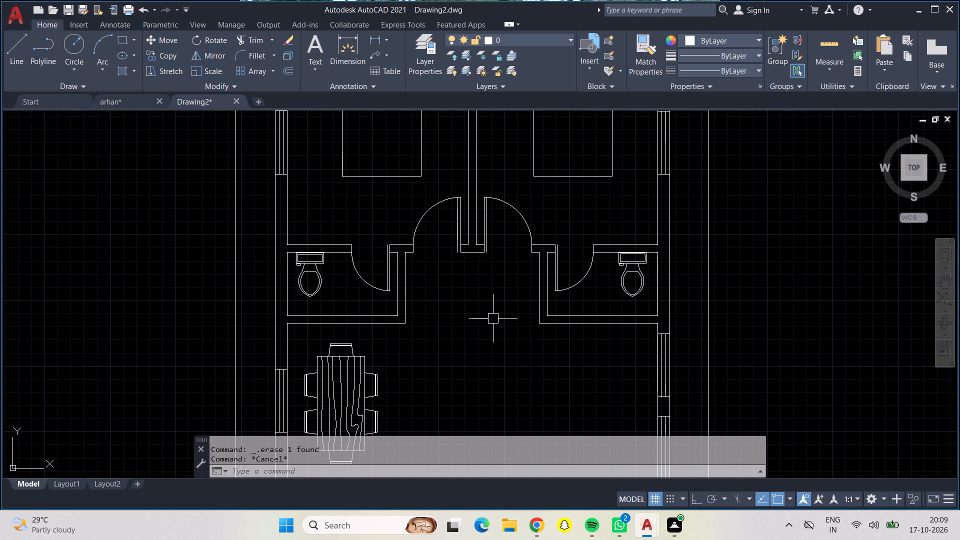
middle_drag(493, 314, 518, 417)
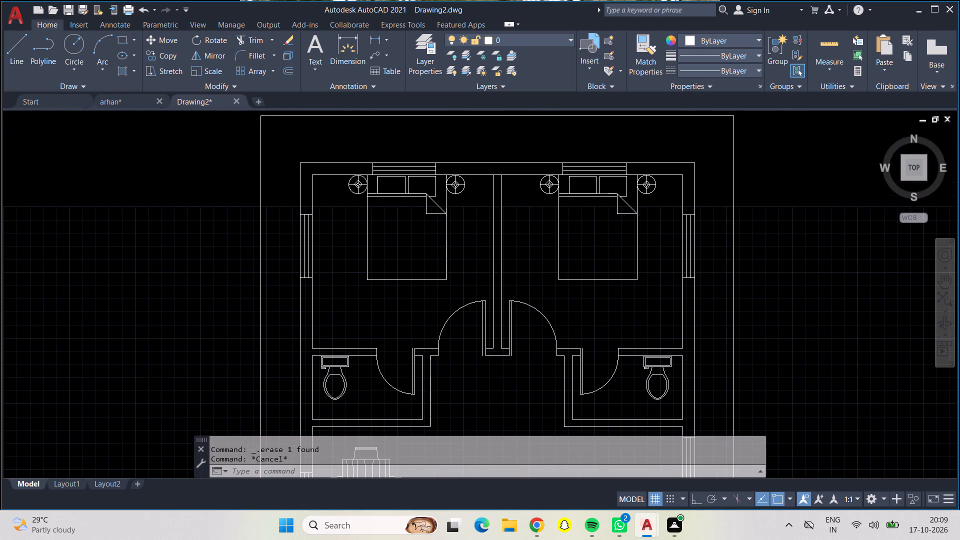
key(Escape)
click(310, 51)
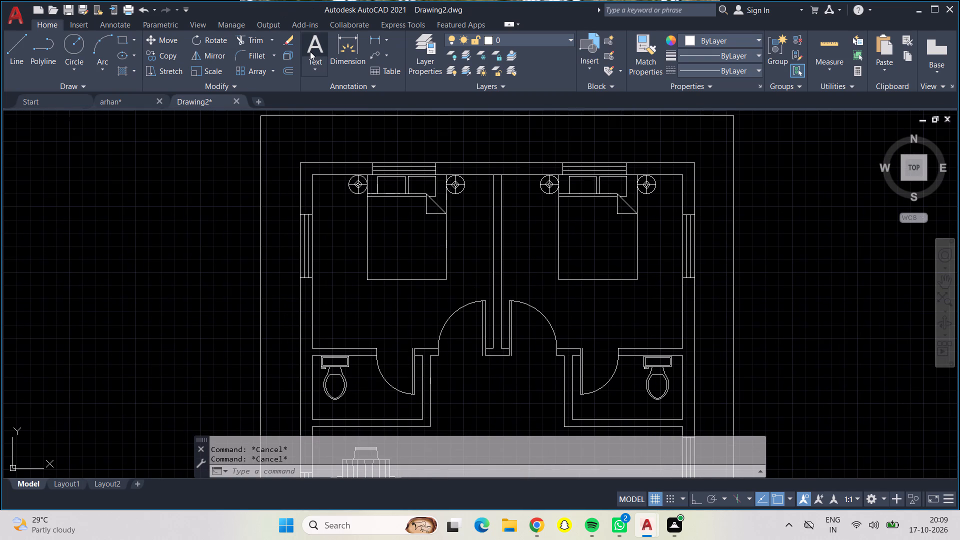
click(808, 220)
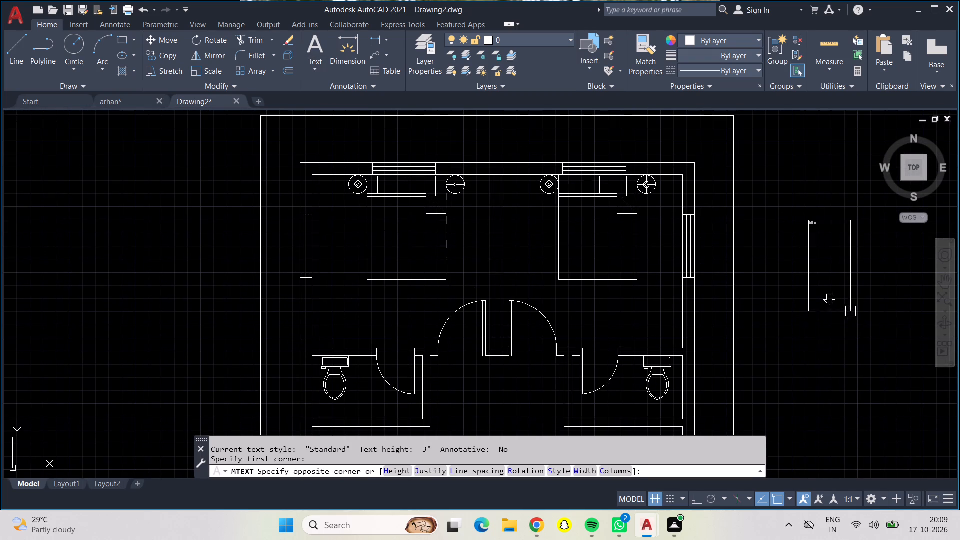
click(879, 293)
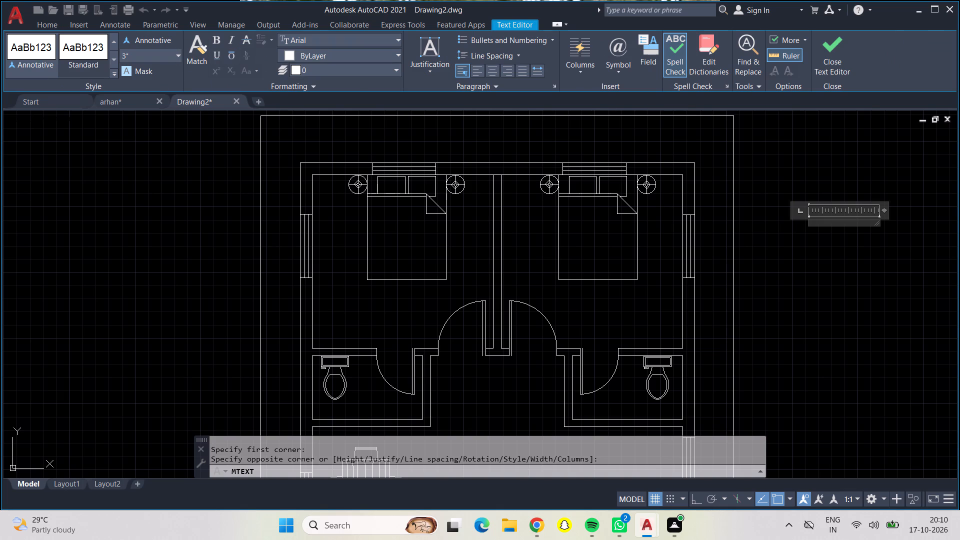
click(179, 53)
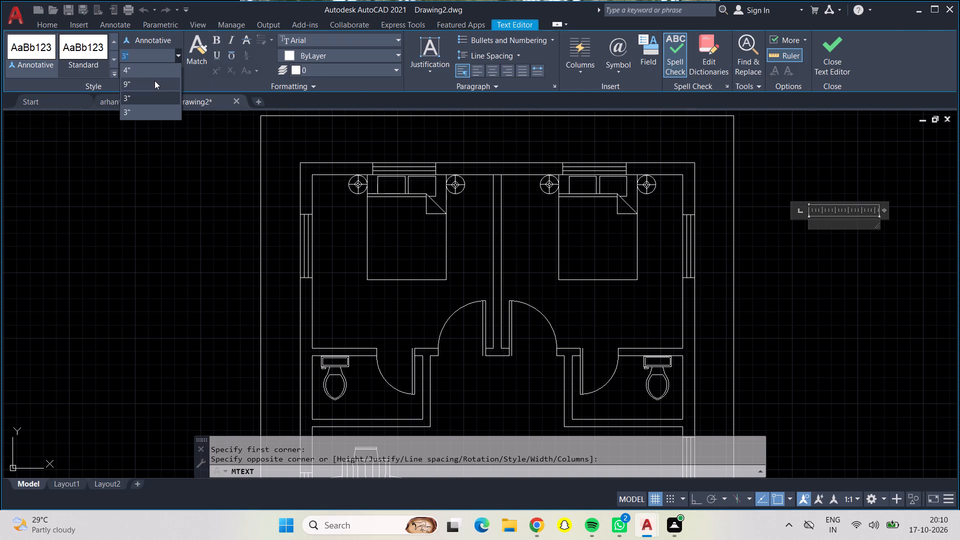
click(154, 80)
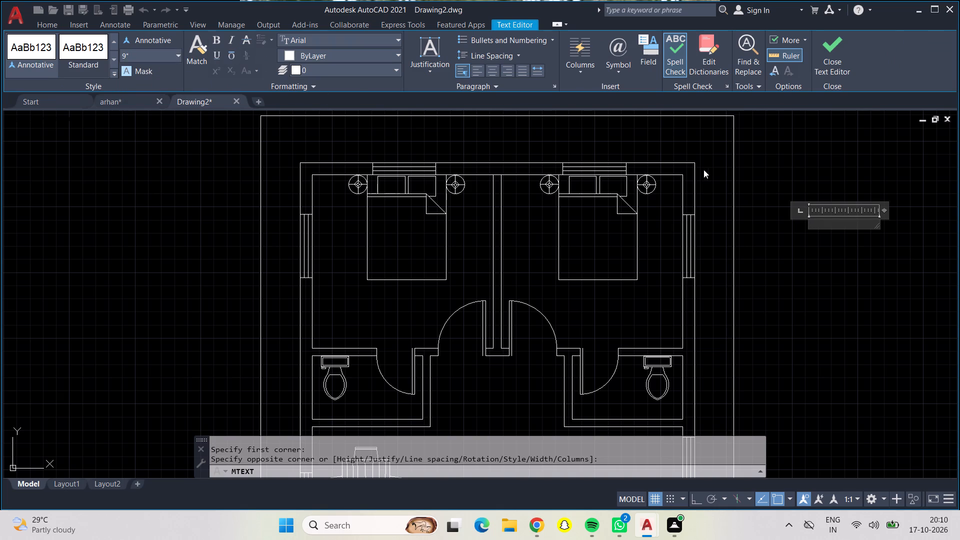
click(489, 71)
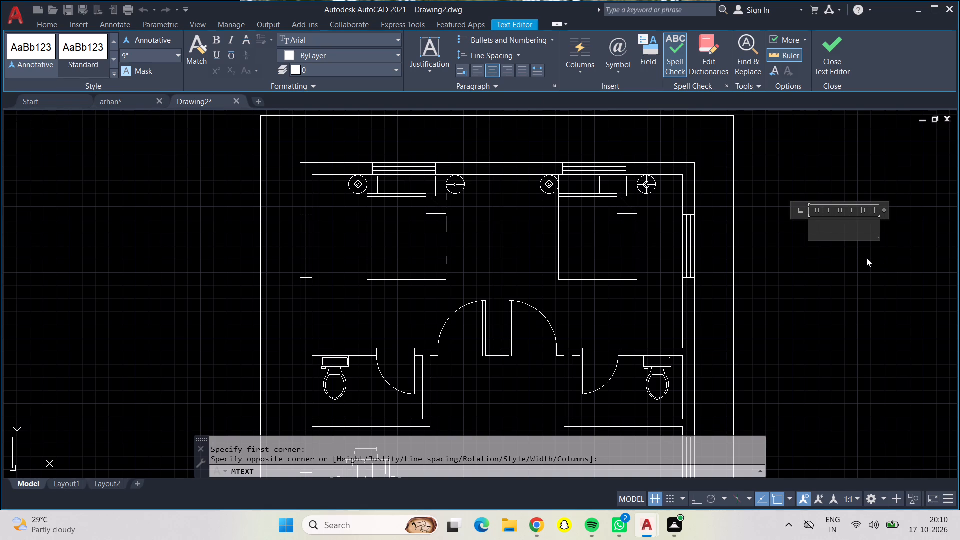
key(ctrl+w)
key(w)
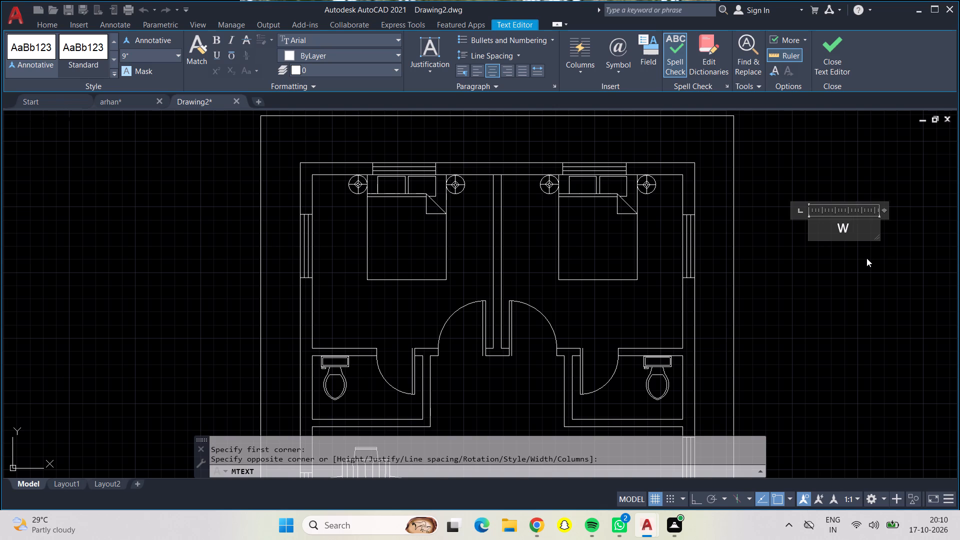
click(858, 256)
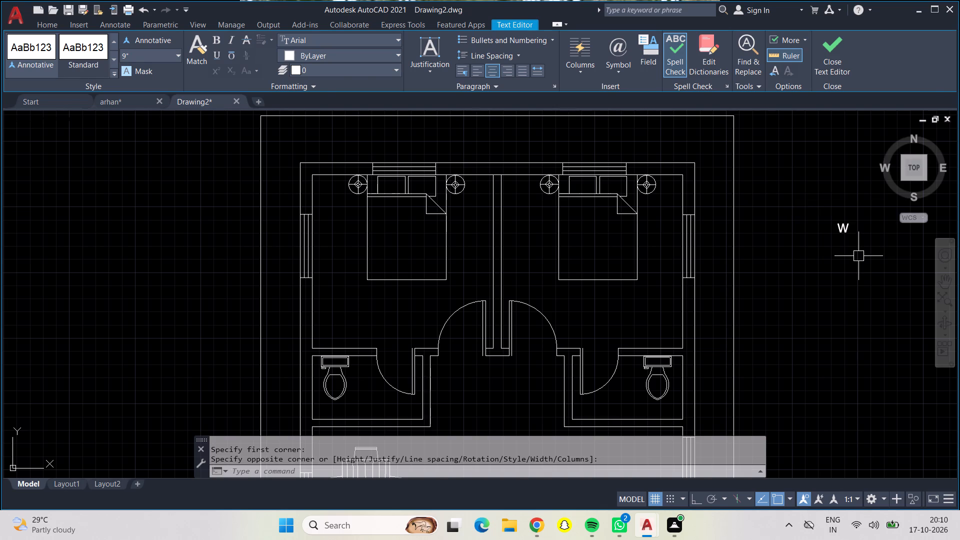
Copy the "W" text label to just above the top-wall windows of the left and right bedrooms.
click(842, 231)
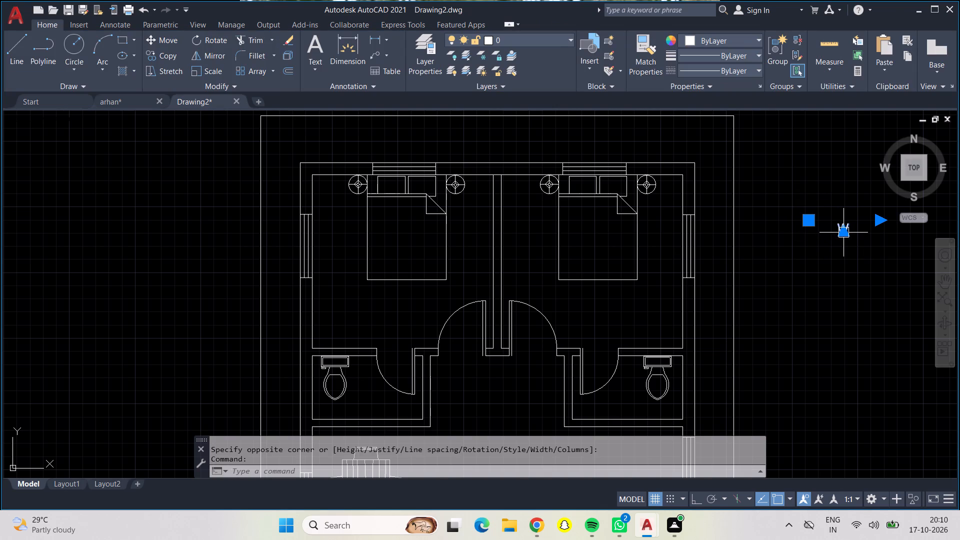
click(164, 59)
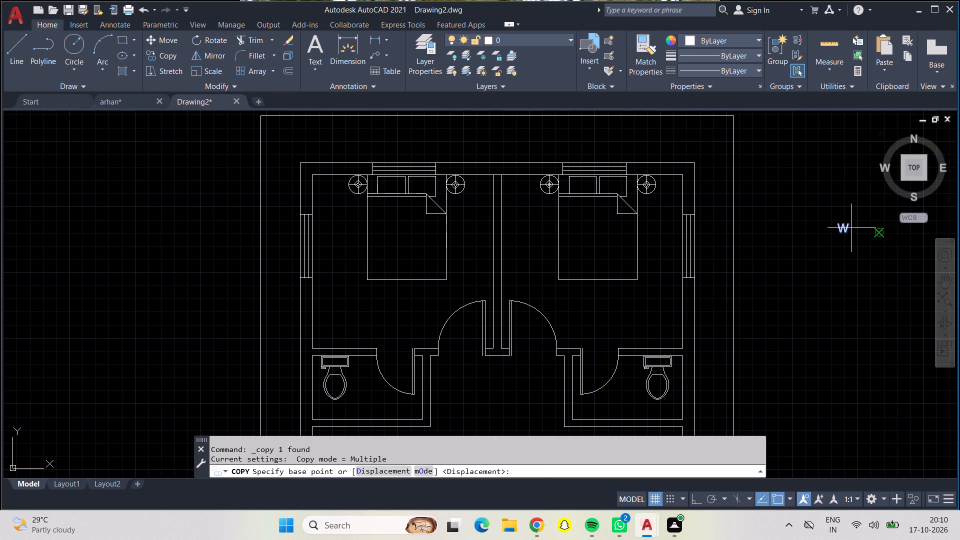
click(851, 228)
scroll(401, 147, up, 2)
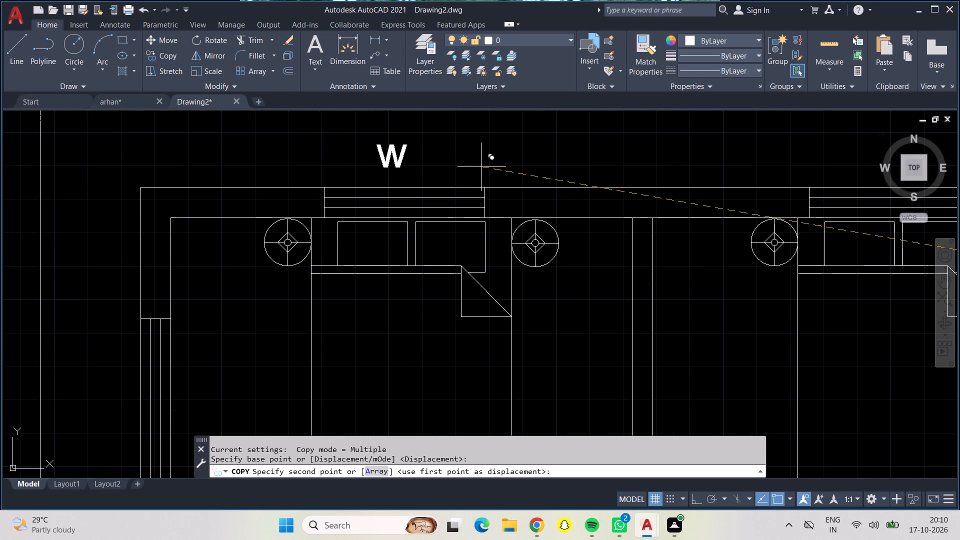
scroll(489, 158, up, 2)
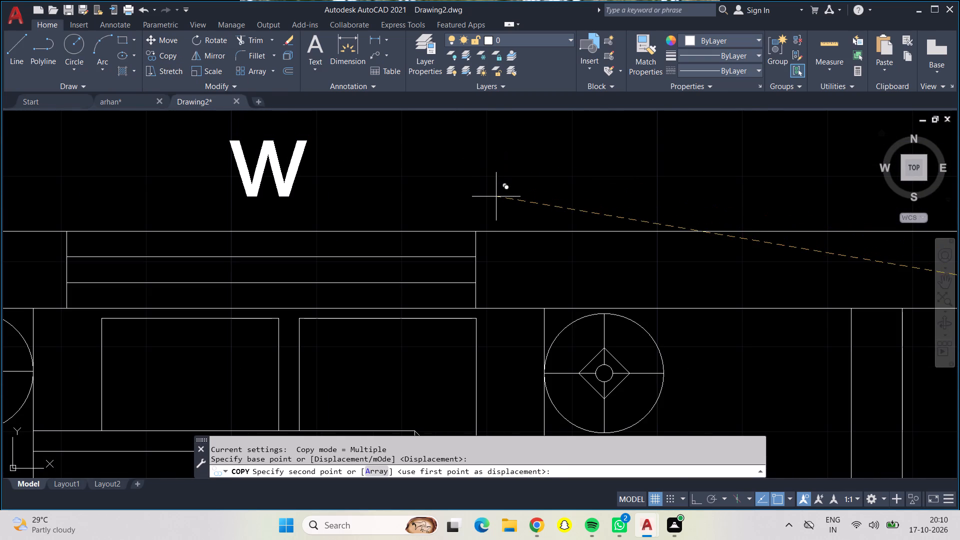
click(495, 208)
scroll(531, 206, down, 2)
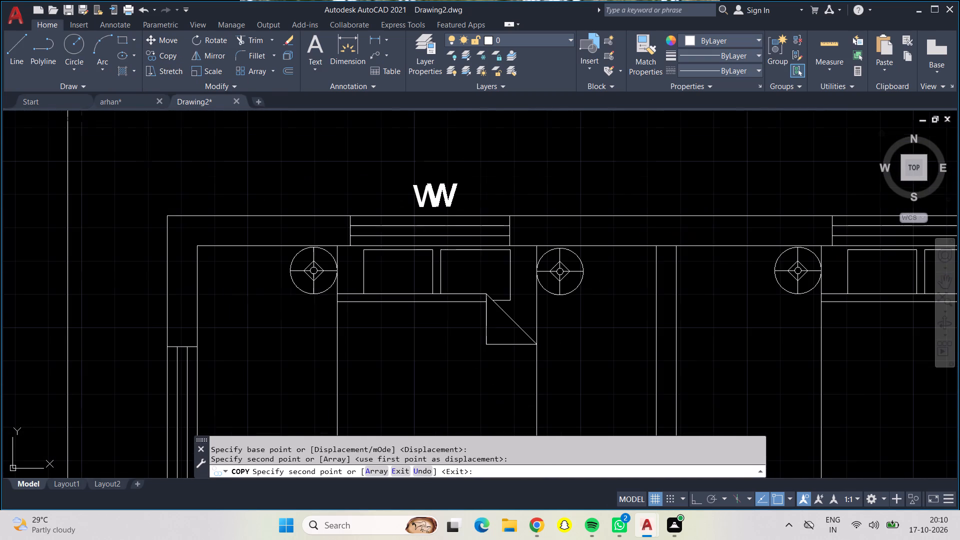
middle_drag(749, 175, 543, 189)
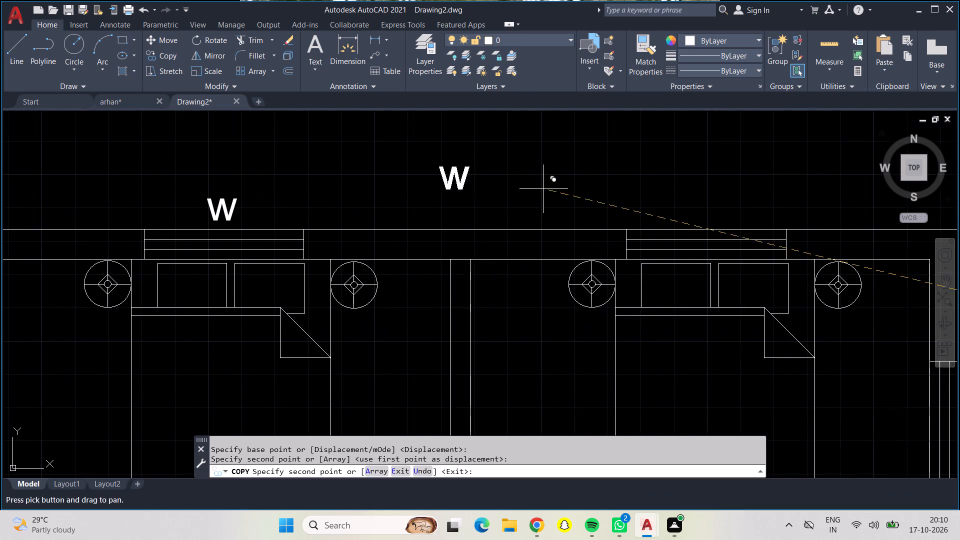
scroll(788, 222, up, 2)
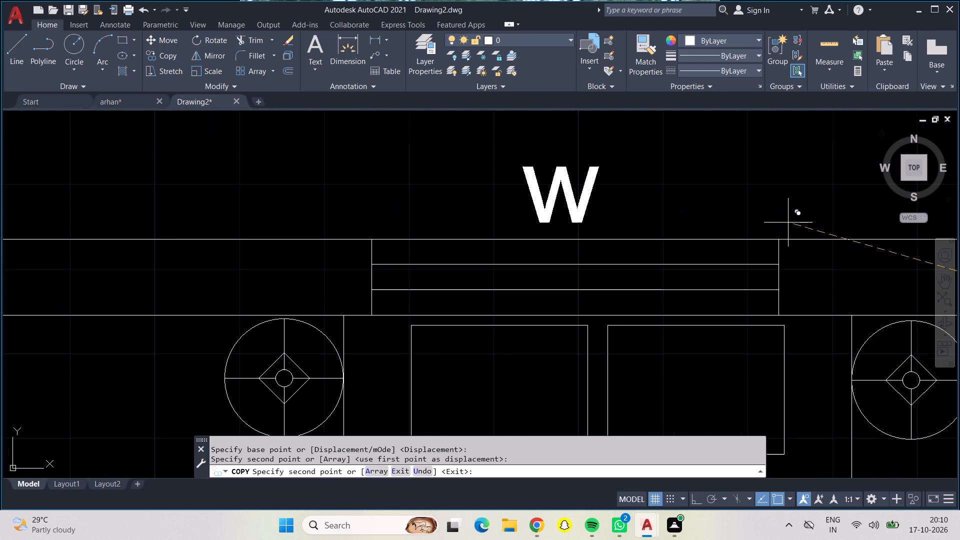
click(788, 221)
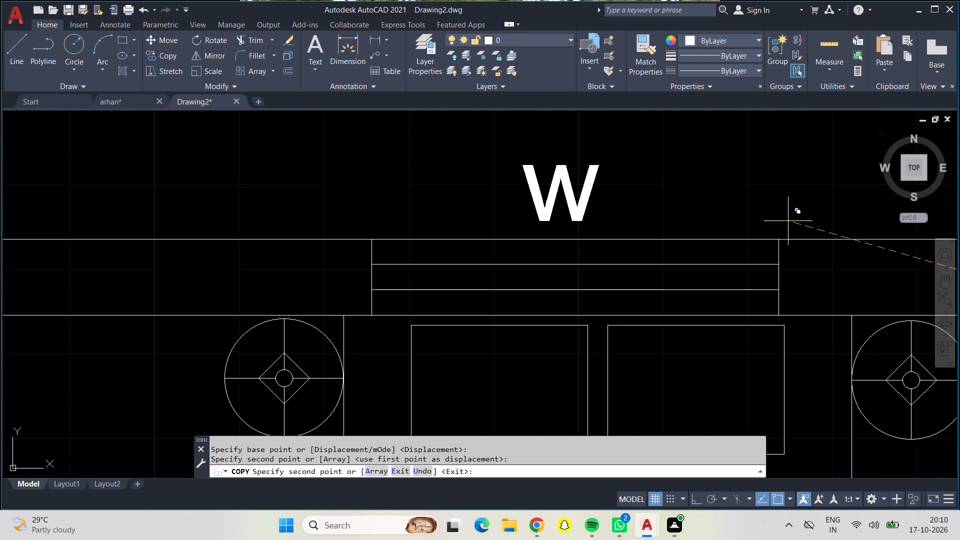
Place copies of the "W" label outside the side-wall windows of the right and left bedrooms.
scroll(788, 221, down, 2)
scroll(742, 315, down, 1)
middle_drag(742, 366, 670, 338)
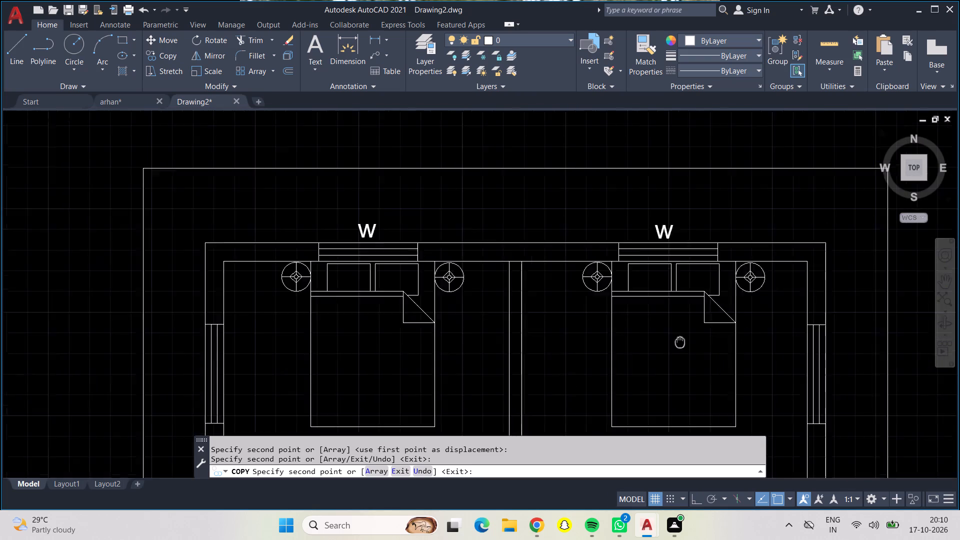
middle_drag(670, 338, 598, 314)
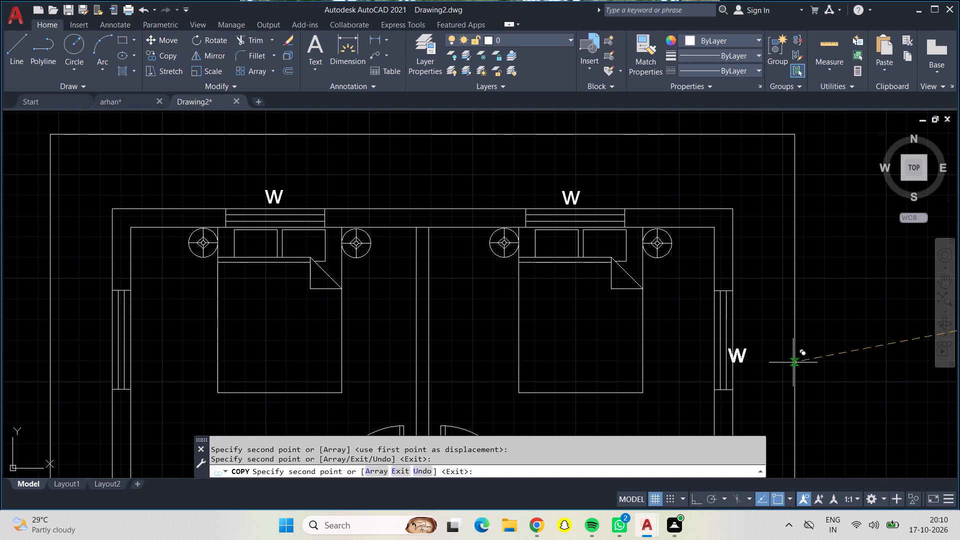
scroll(798, 352, up, 3)
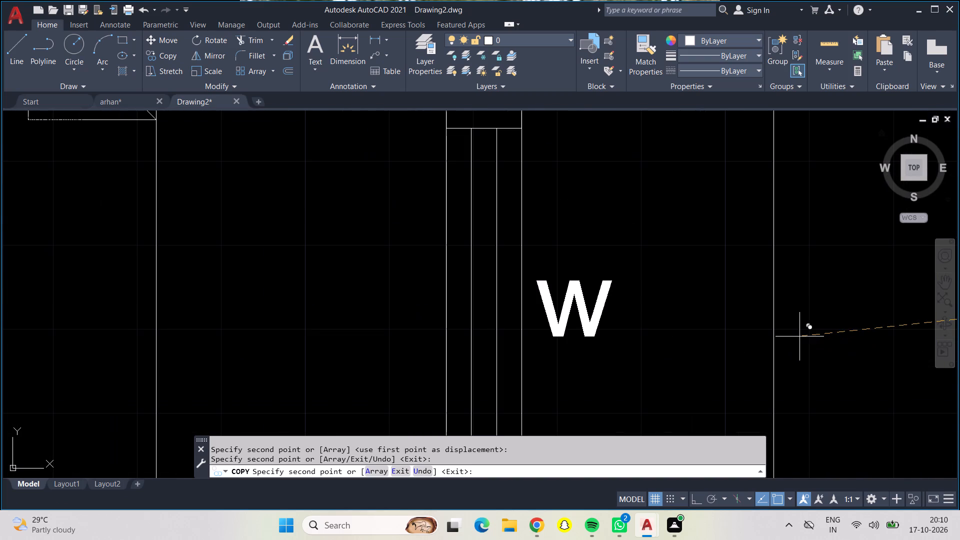
click(800, 340)
scroll(800, 340, down, 3)
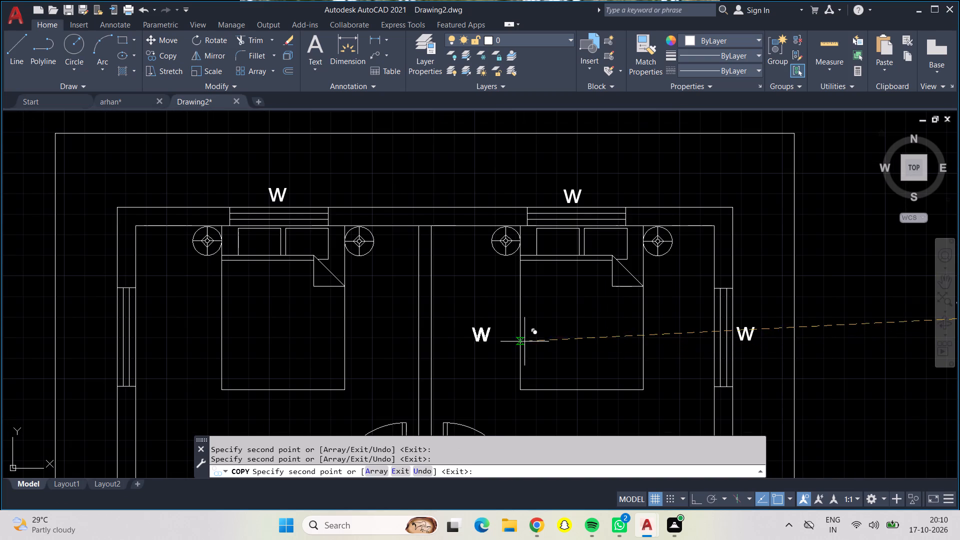
scroll(112, 344, up, 2)
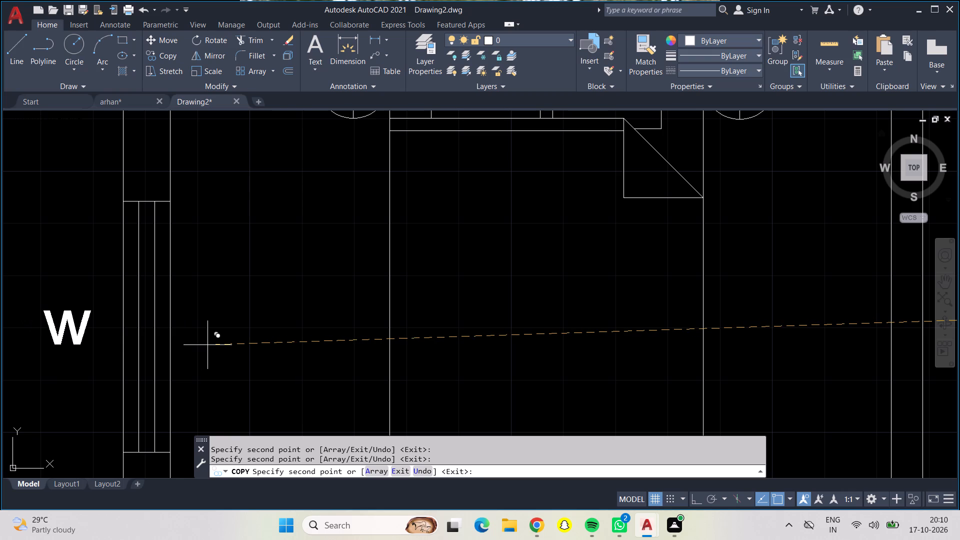
click(225, 342)
Place "W" label copies outside the two windows in the dining hall's right wall, below the right toilet.
scroll(225, 342, down, 2)
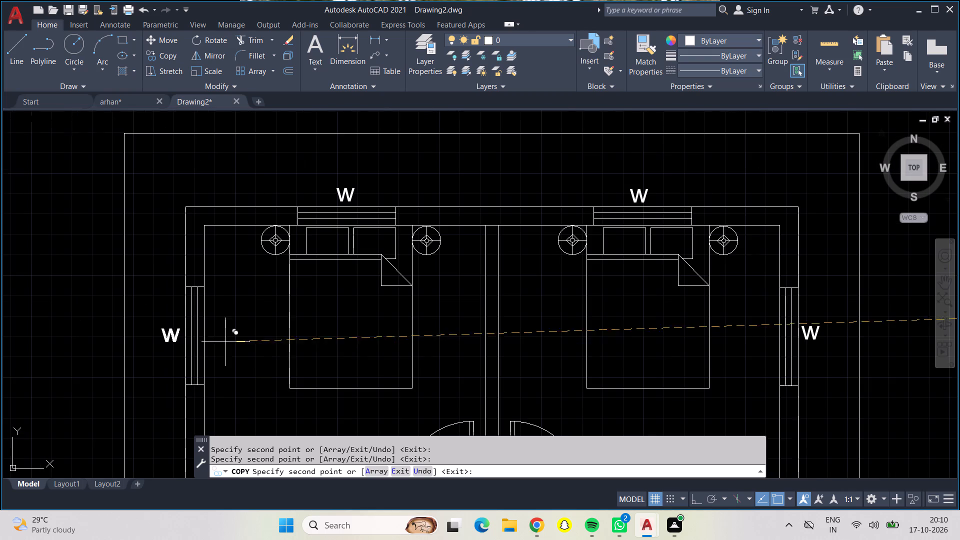
middle_drag(374, 356, 396, 207)
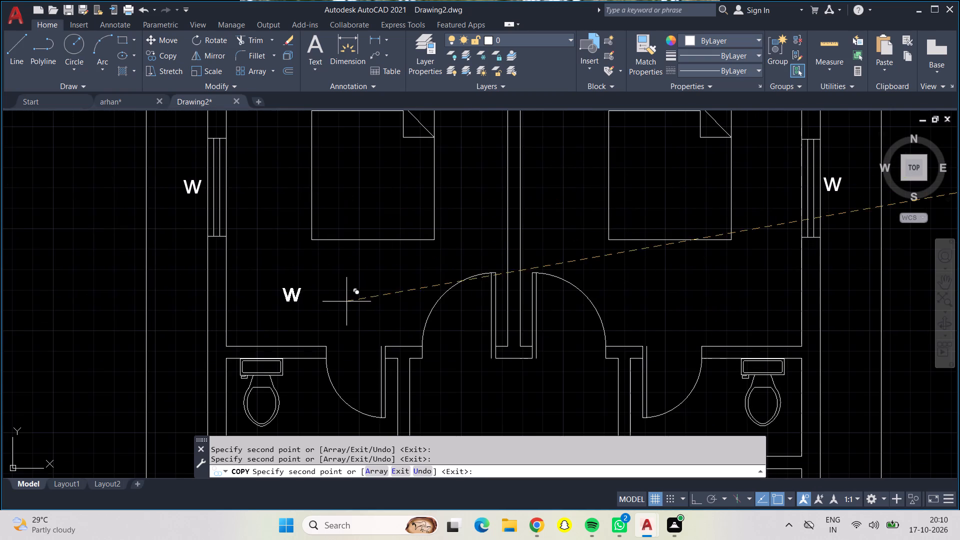
scroll(346, 301, down, 1)
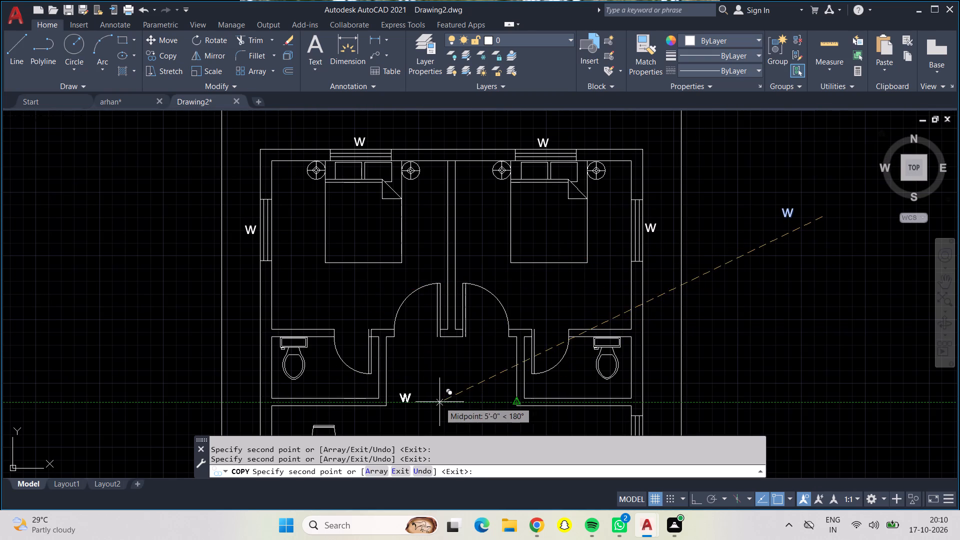
middle_drag(439, 402, 440, 261)
scroll(683, 311, up, 2)
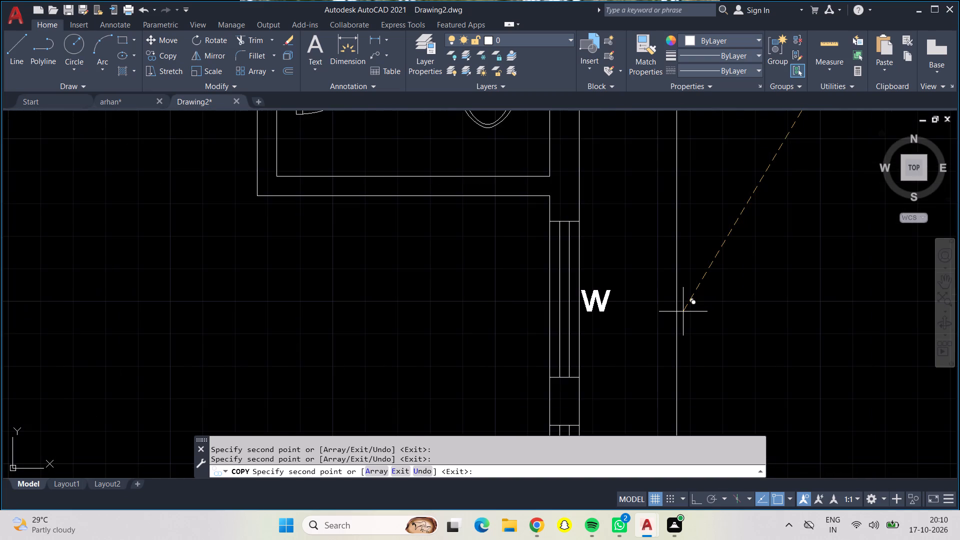
scroll(683, 311, up, 2)
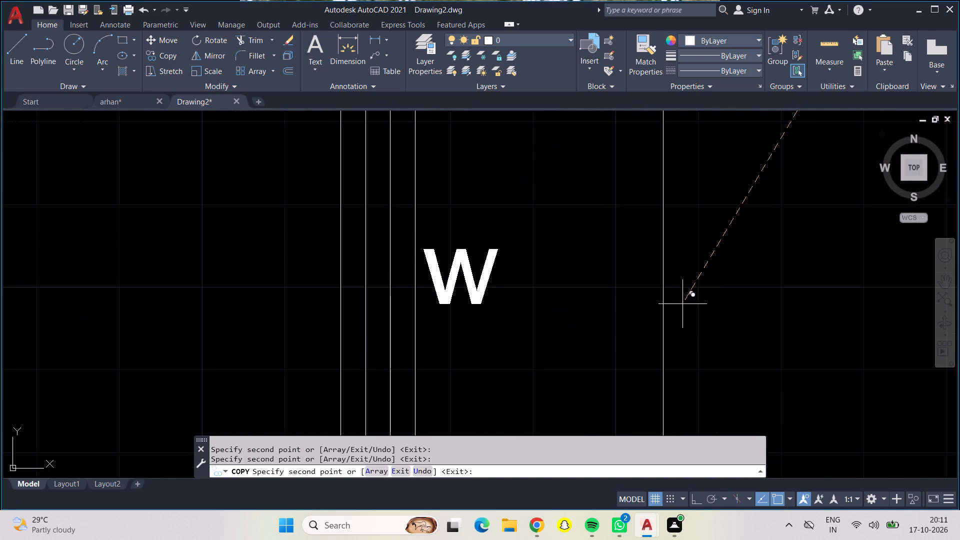
click(684, 304)
scroll(684, 304, down, 2)
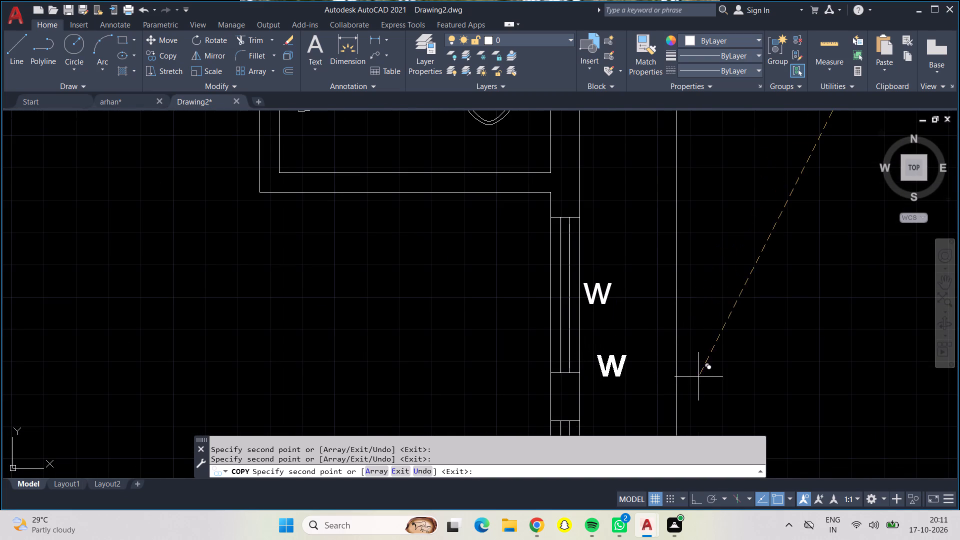
middle_drag(698, 376, 718, 246)
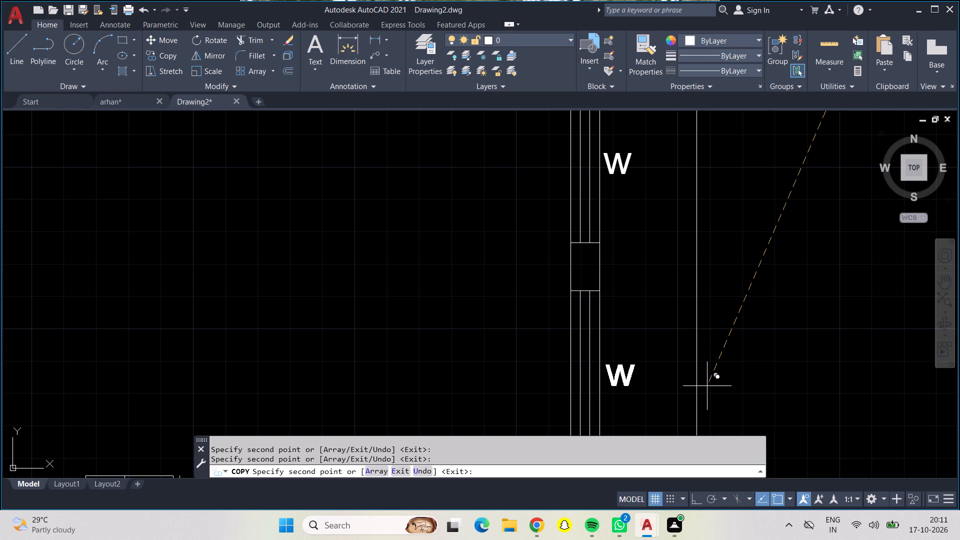
click(707, 386)
Place a "W" label copy outside the left-wall window beside the dining table.
scroll(707, 386, down, 1)
scroll(574, 336, down, 1)
middle_drag(547, 337, 561, 338)
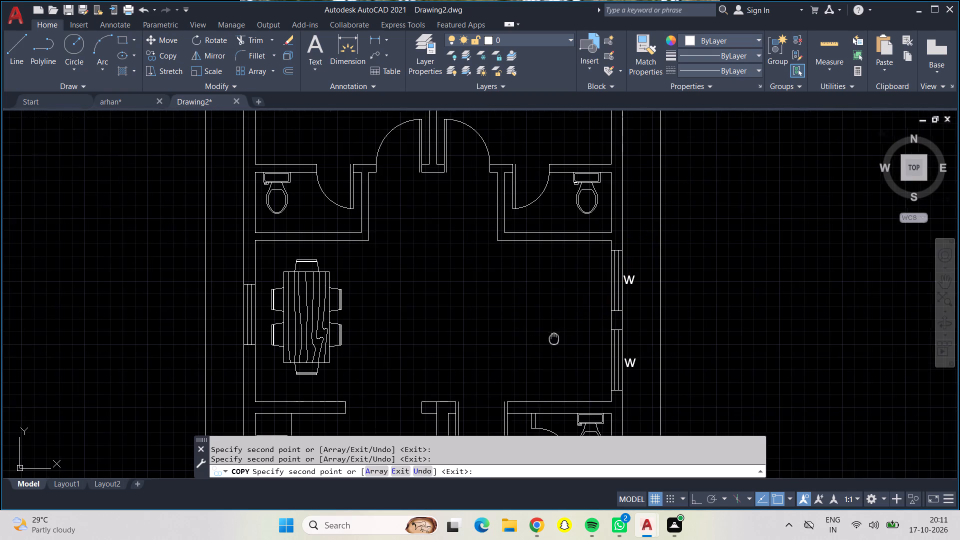
middle_drag(561, 338, 785, 300)
scroll(500, 268, up, 4)
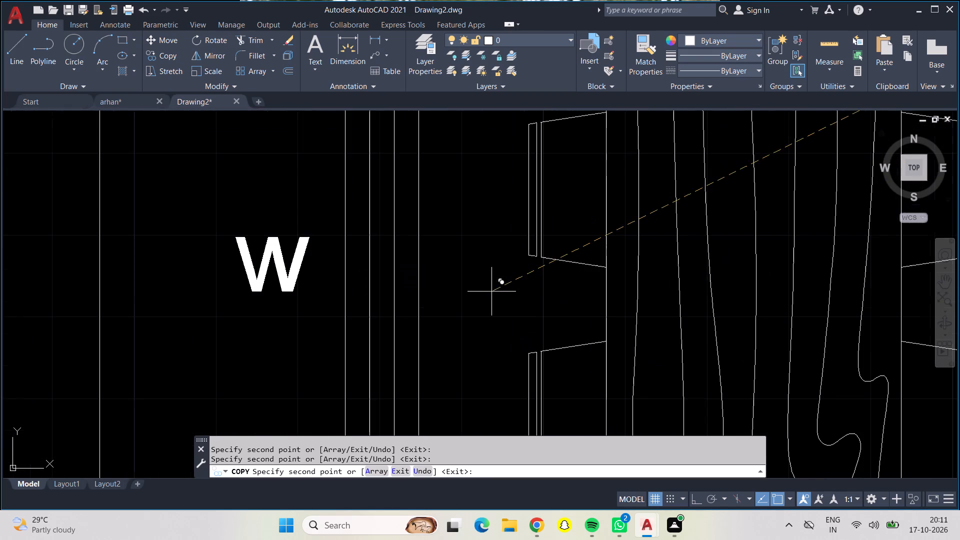
click(513, 306)
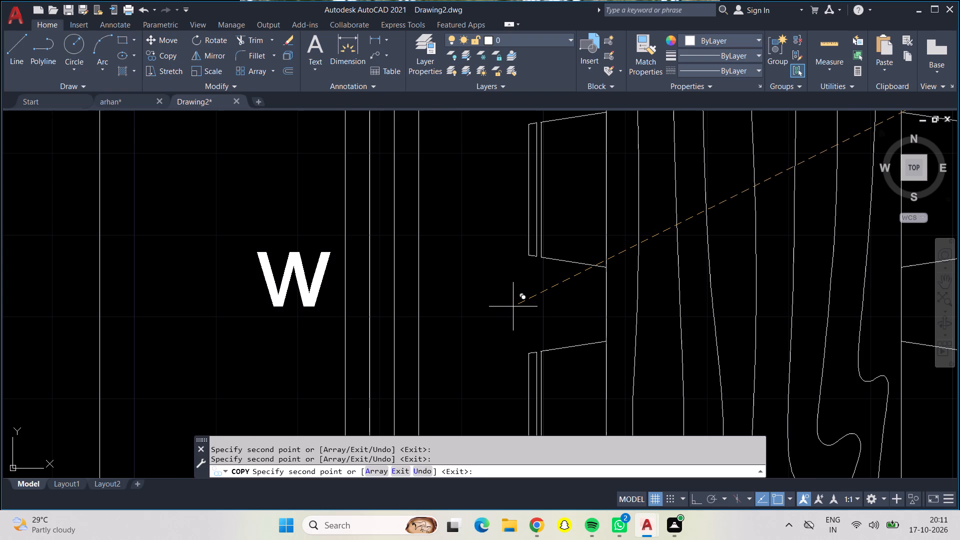
Place "W" label copies outside the living room's left-wall window and its bottom-wall window behind the sofas.
scroll(517, 308, down, 2)
scroll(579, 325, down, 1)
scroll(694, 334, down, 1)
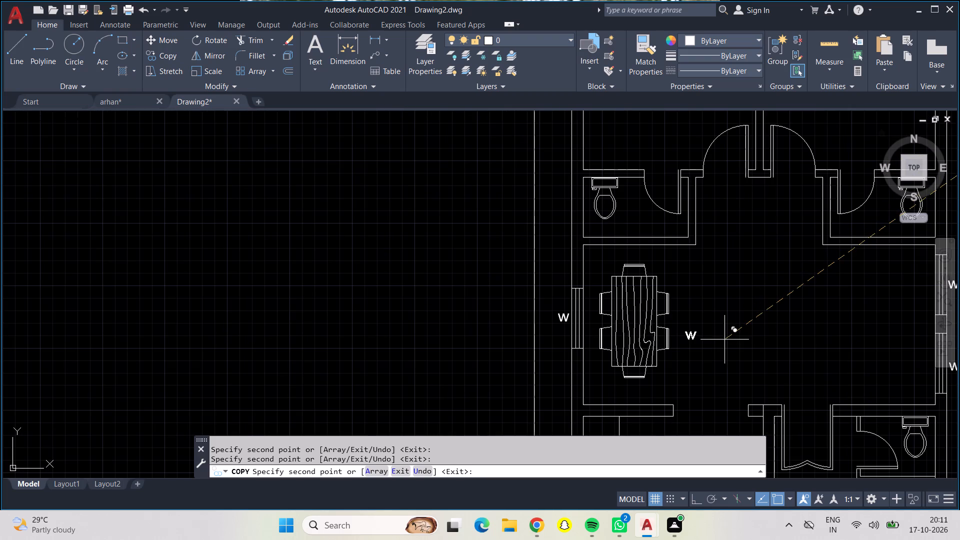
middle_drag(724, 339, 726, 209)
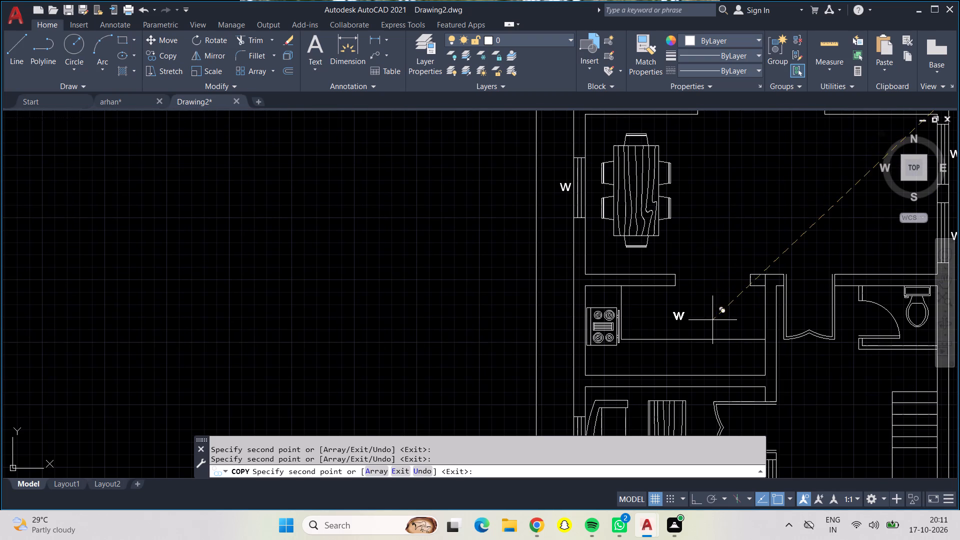
middle_drag(712, 320, 699, 209)
scroll(585, 348, up, 2)
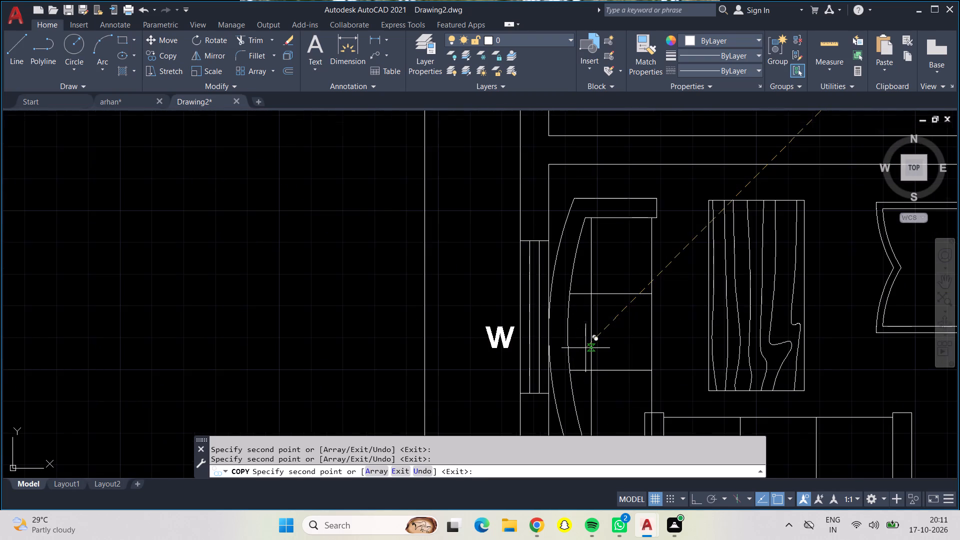
scroll(583, 341, up, 2)
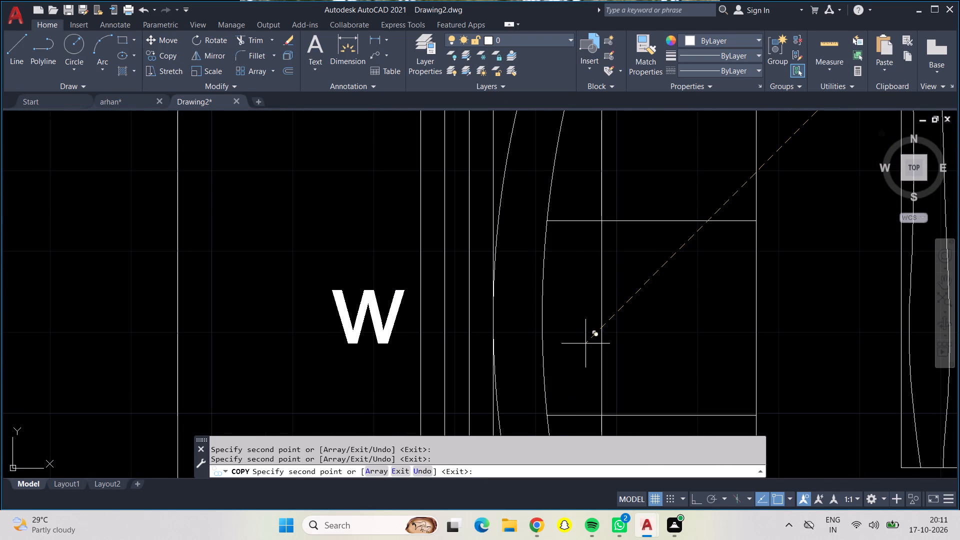
click(583, 343)
scroll(583, 343, down, 2)
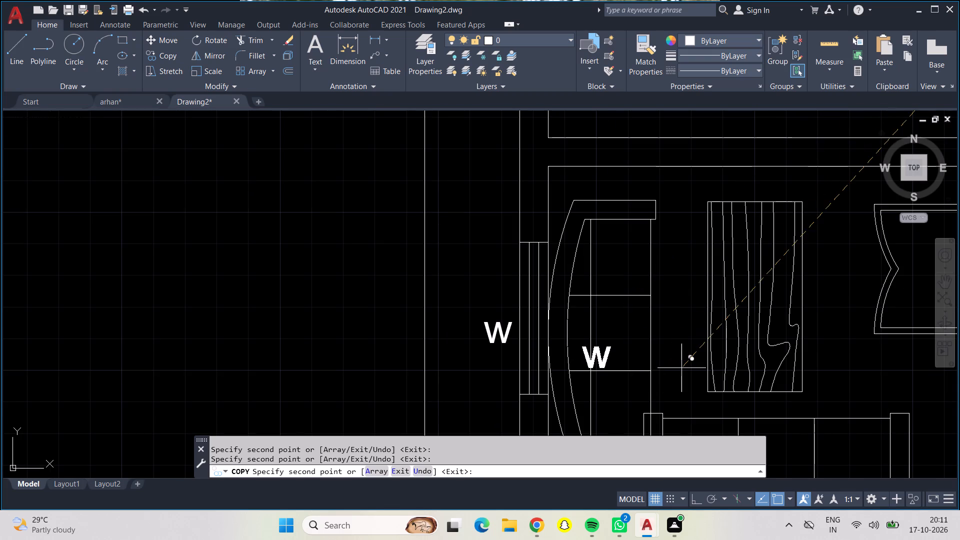
middle_drag(682, 368, 688, 149)
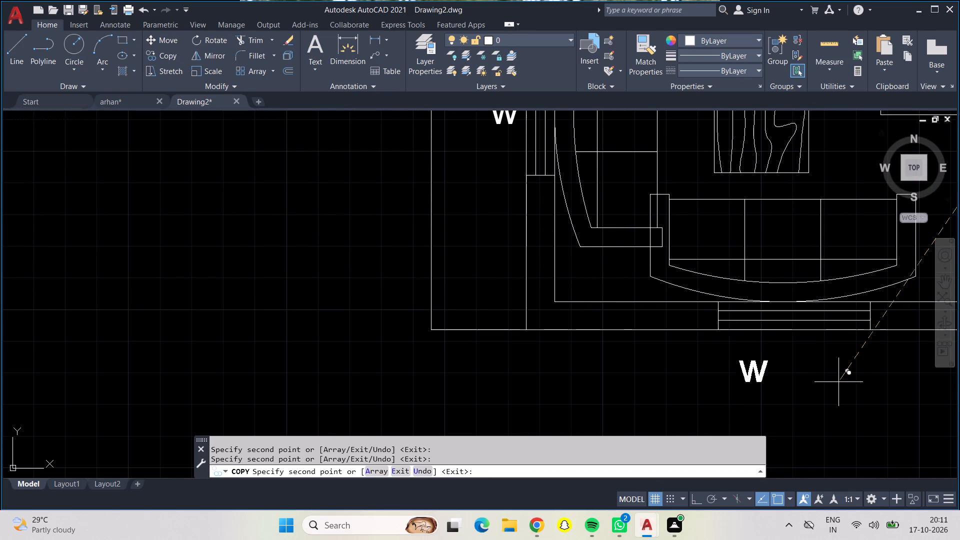
middle_drag(840, 383, 735, 345)
scroll(732, 341, up, 2)
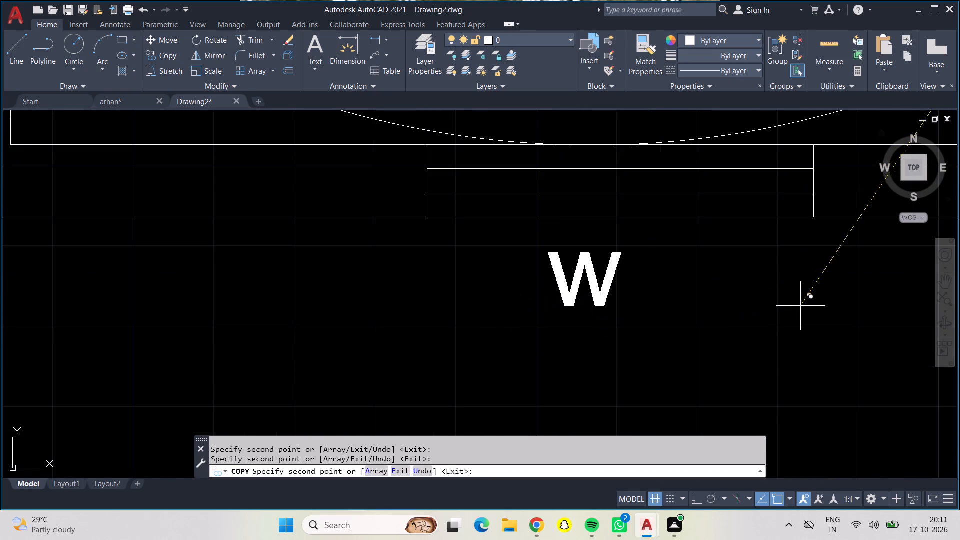
click(838, 287)
Place a "W" label copy beside the living room window facing the stairs, and end the copying.
scroll(838, 287, down, 3)
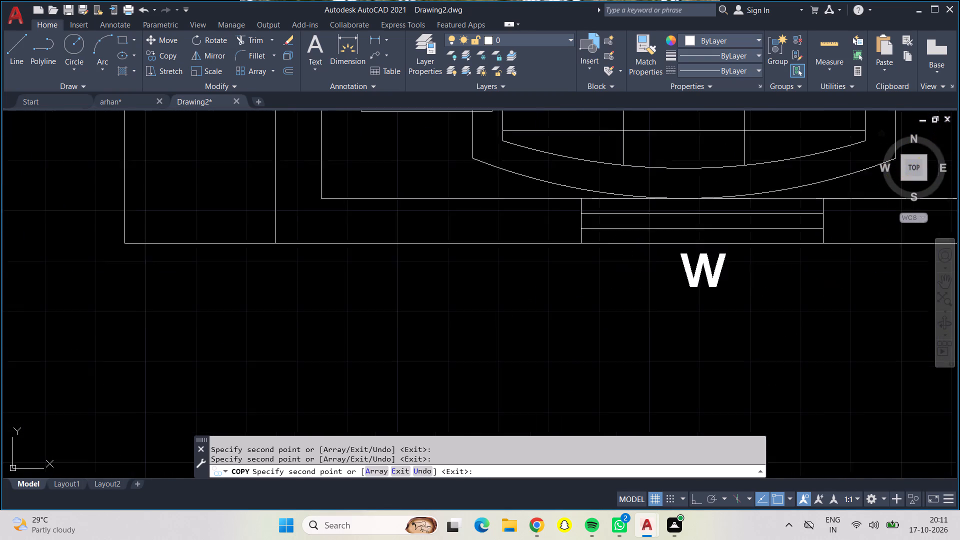
middle_drag(859, 323, 561, 318)
middle_drag(798, 302, 739, 468)
scroll(648, 369, up, 1)
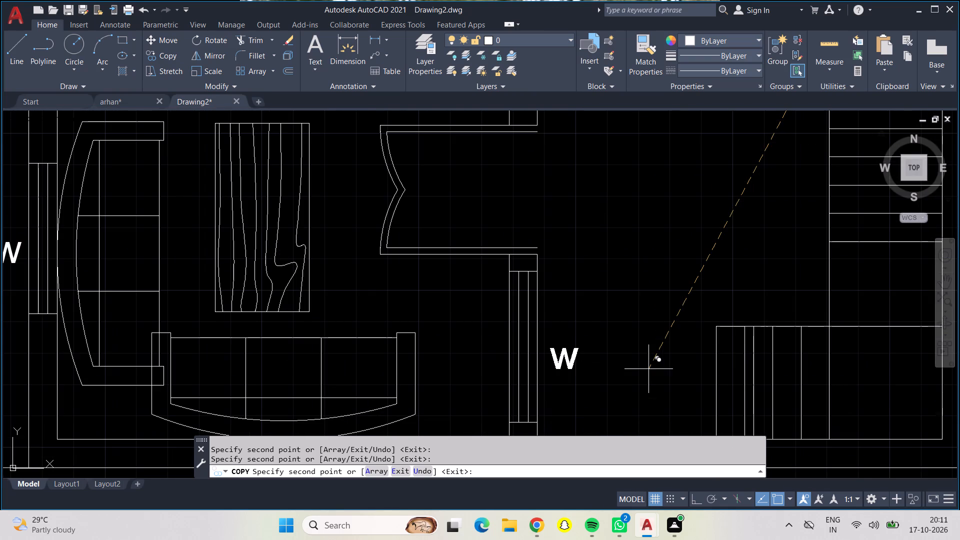
scroll(643, 363, up, 1)
click(643, 363)
scroll(714, 354, down, 3)
middle_drag(754, 263, 723, 464)
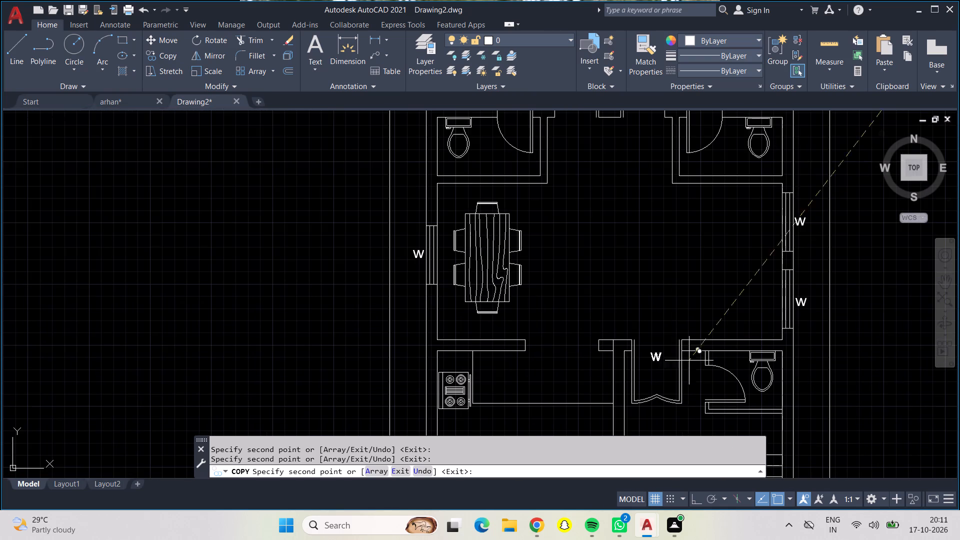
scroll(672, 304, down, 1)
middle_drag(677, 289, 679, 400)
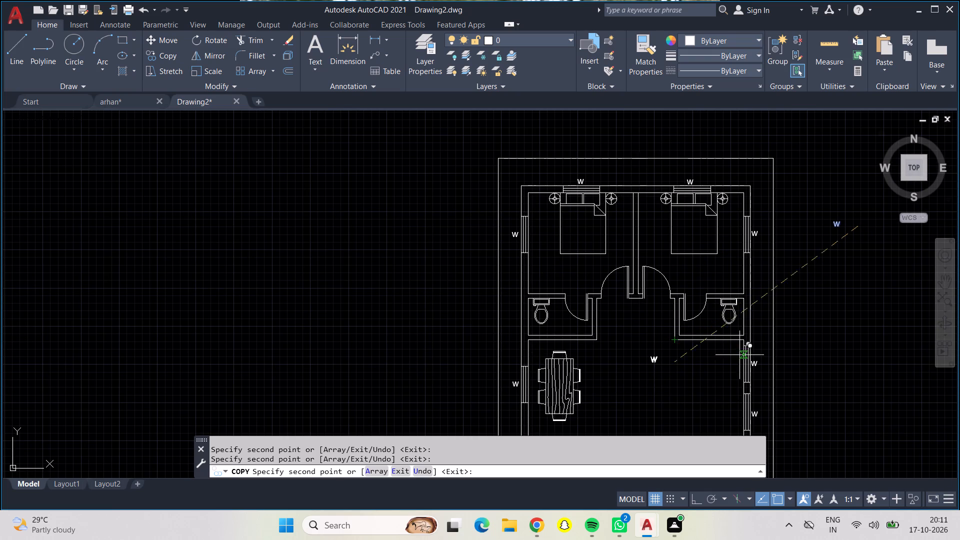
key(Escape)
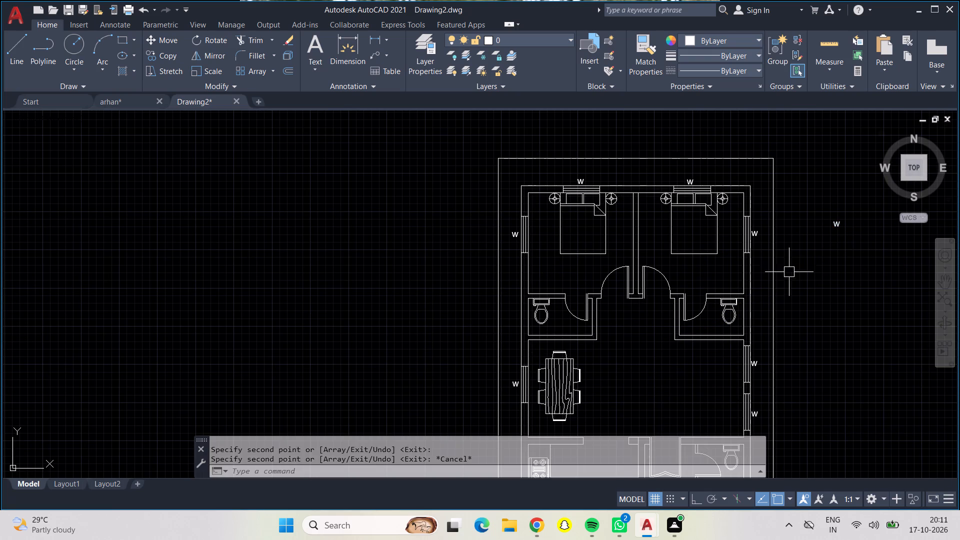
Erase the leftover "W" label standing outside the plan, beyond the top-right bedroom.
click(833, 220)
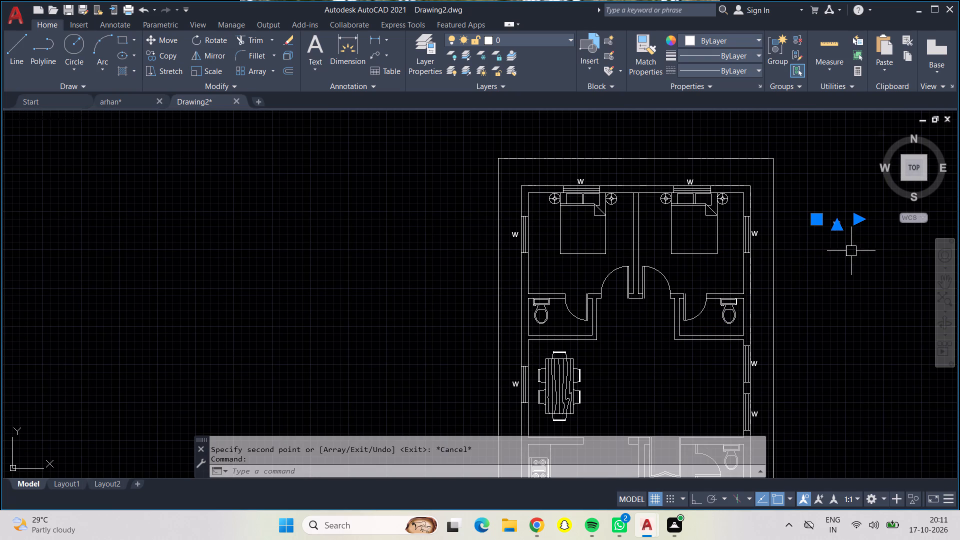
key(Delete)
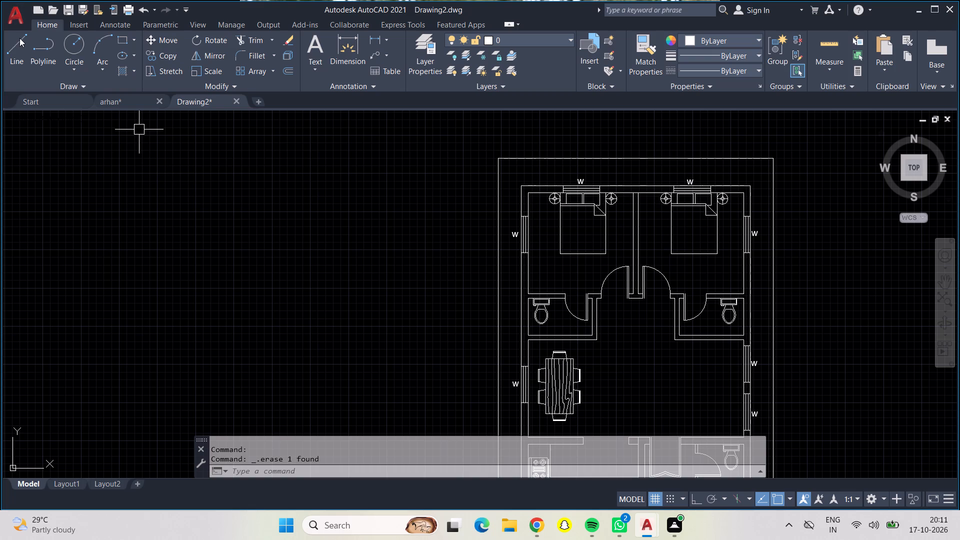
Draw a closed rectangle 9" wide and 2' tall from orthogonal lines in the empty space left of the plan.
click(19, 38)
click(203, 161)
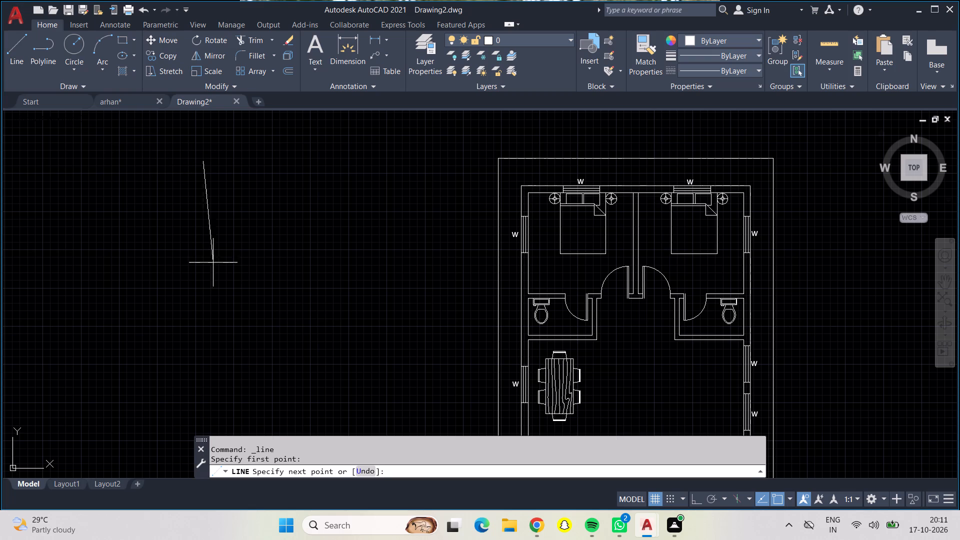
key(F8)
text(2')
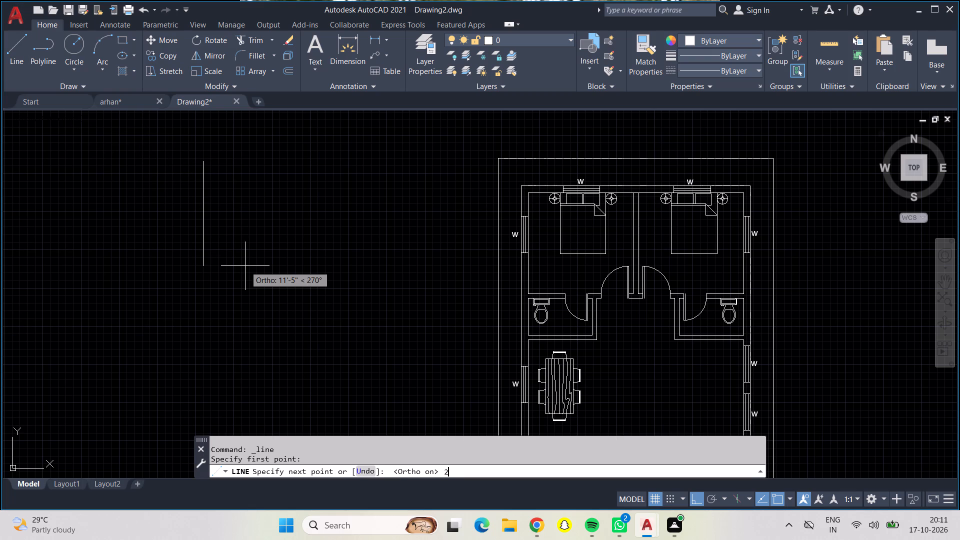
key(Return)
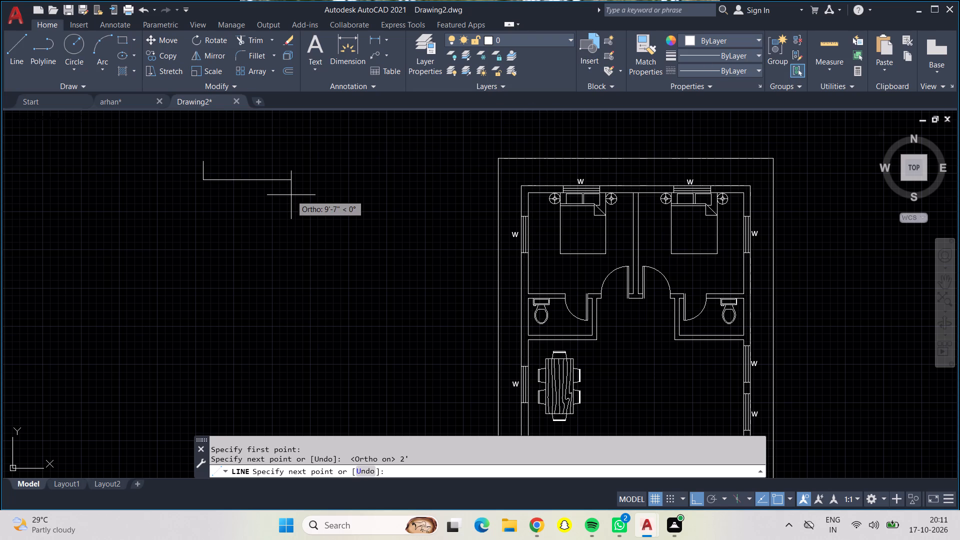
text(9")
key(Return)
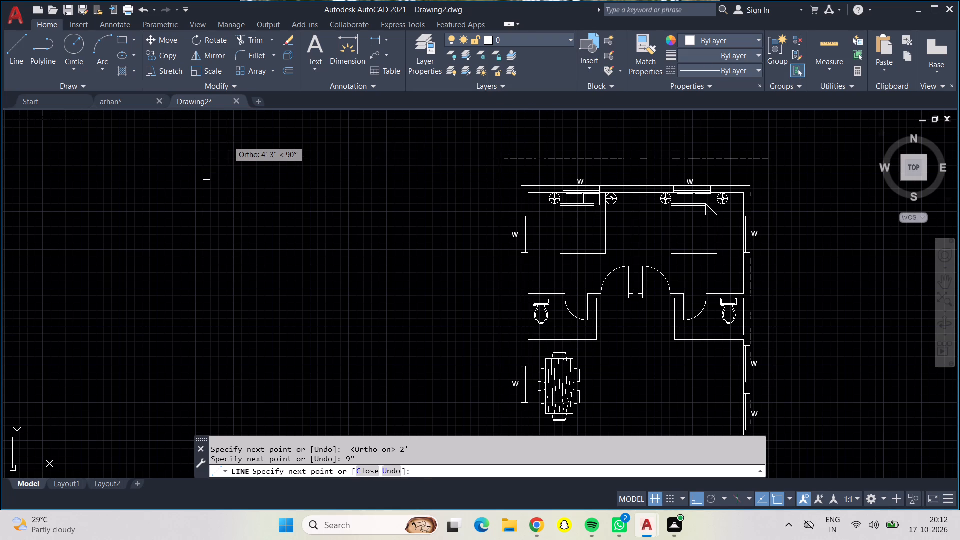
text(2')
key(Return)
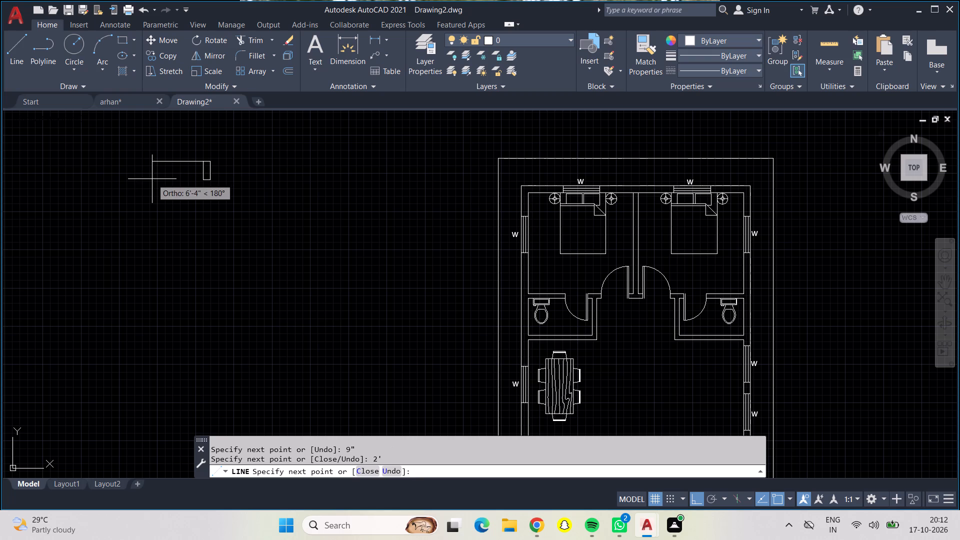
key(9)
key(shift+quotedbl)
key(Return)
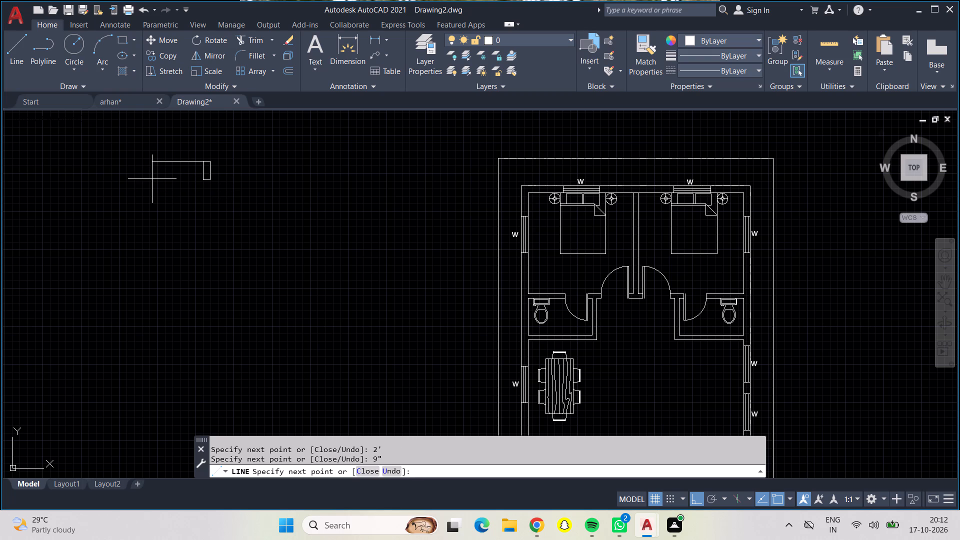
key(Escape)
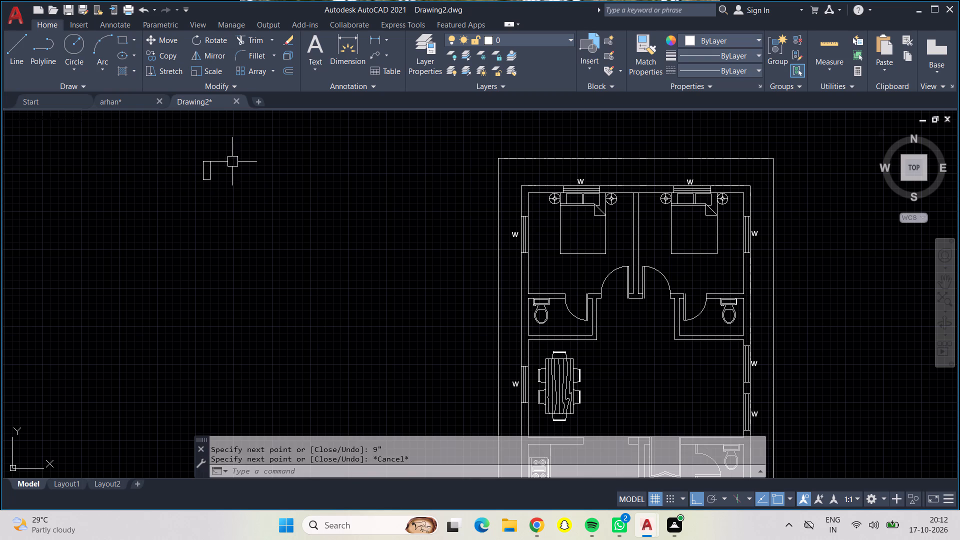
Offset both long sides of the 9" by 2' rectangle inward by 3".
scroll(214, 161, up, 6)
scroll(186, 183, down, 2)
middle_drag(186, 183, 312, 264)
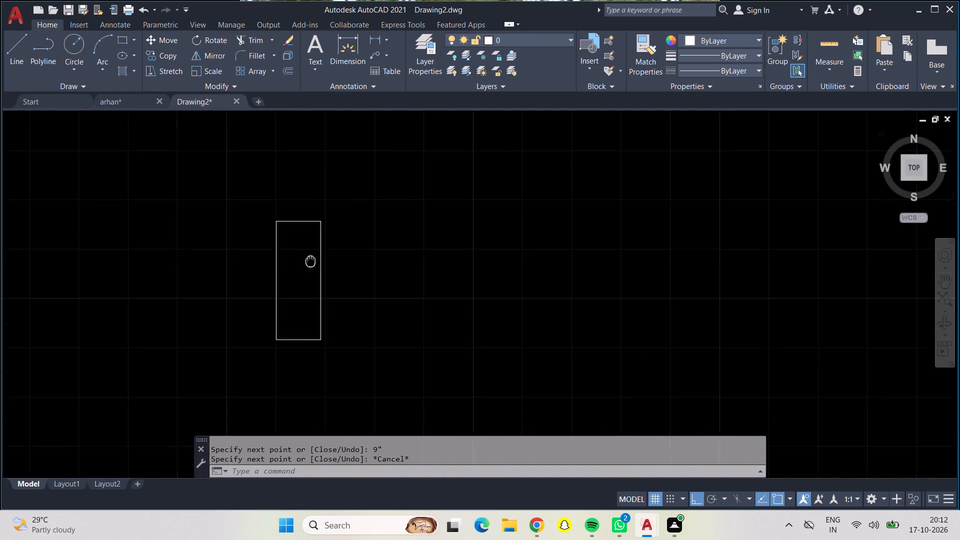
middle_drag(312, 264, 318, 269)
scroll(318, 283, up, 1)
key(Escape)
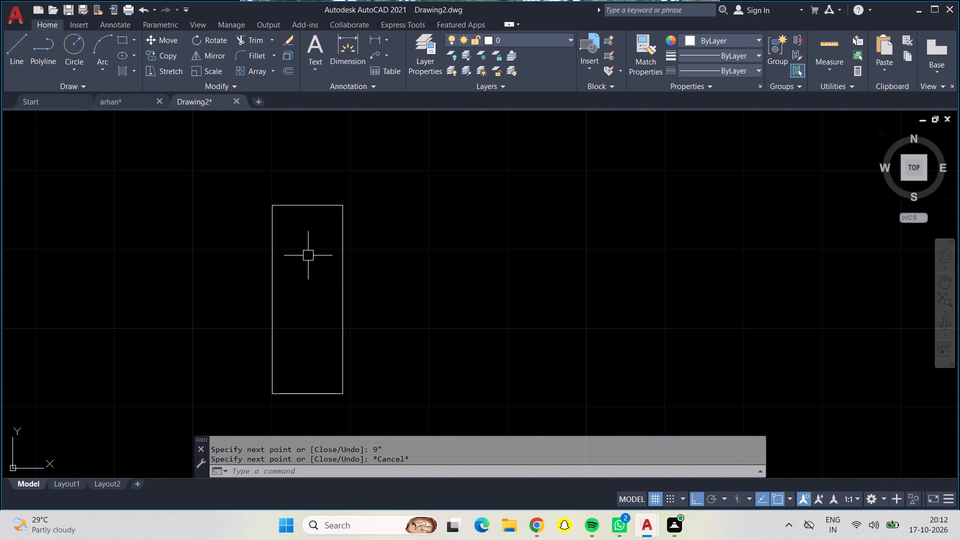
key(o)
key(Return)
text(3")
key(Return)
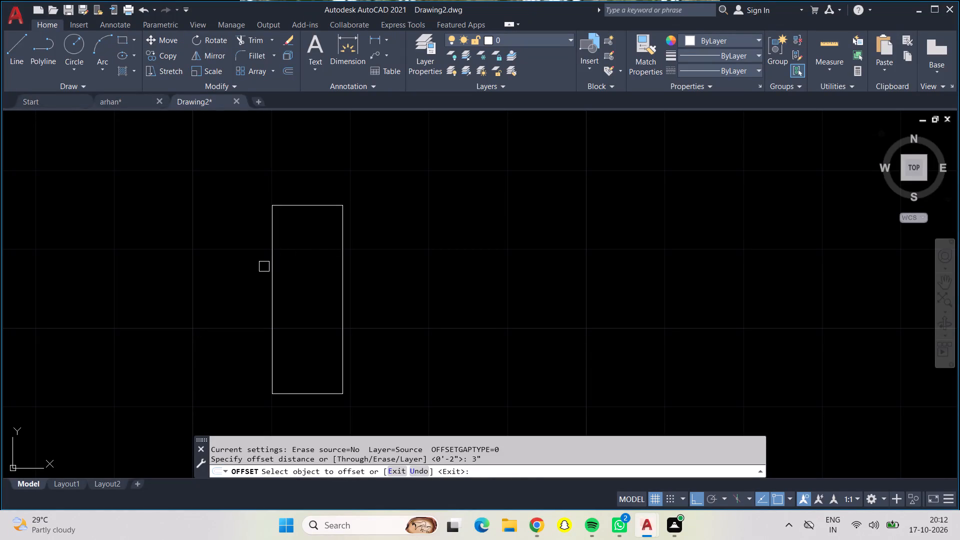
drag(271, 287, 278, 291)
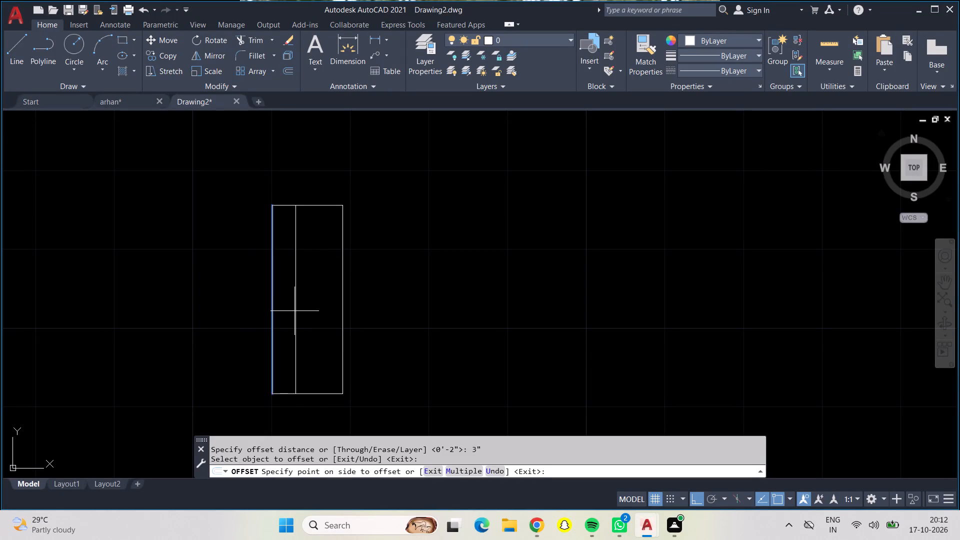
drag(311, 317, 318, 322)
click(346, 349)
click(319, 336)
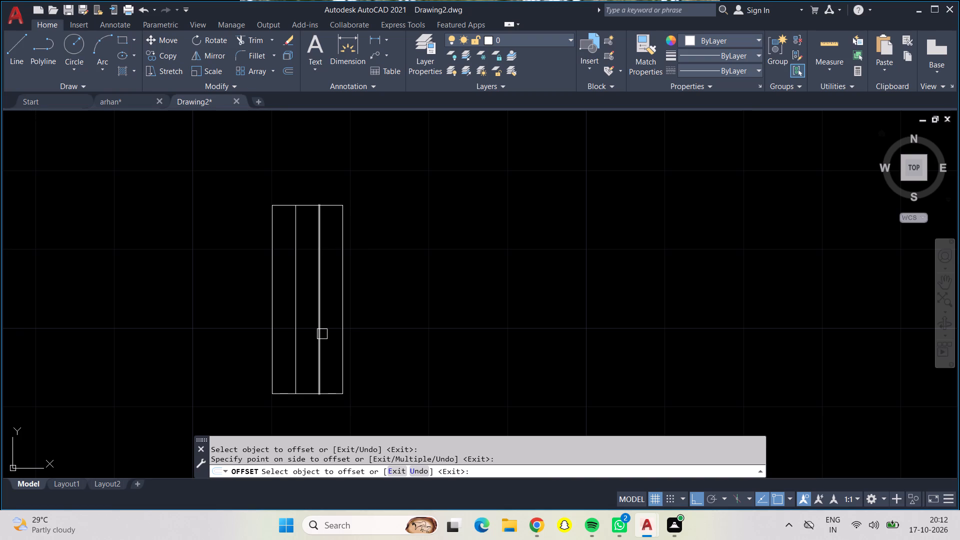
key(Escape)
Copy the small opening symbol by its left side's midpoint into the outer wall beside the upper-left toilet.
scroll(322, 334, down, 2)
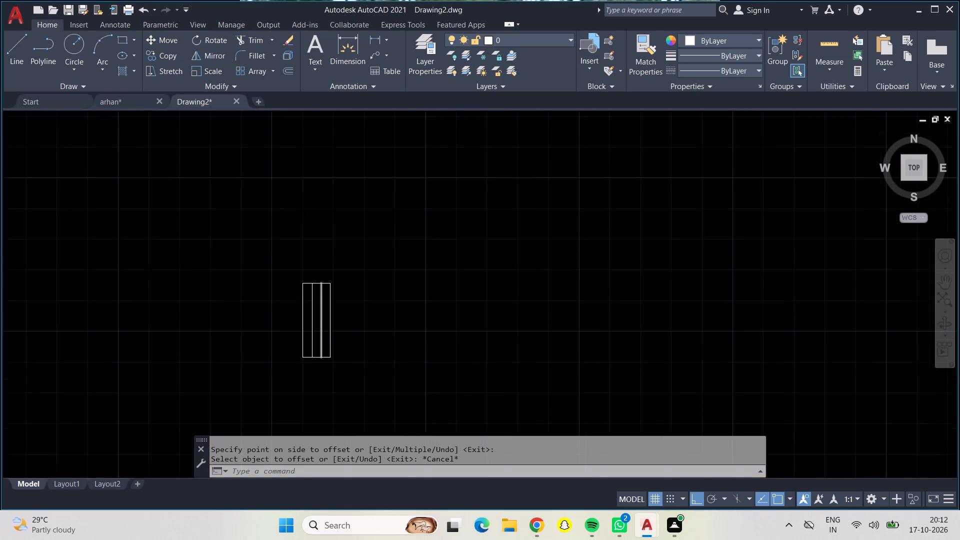
scroll(324, 334, down, 2)
scroll(360, 320, up, 1)
scroll(370, 315, down, 2)
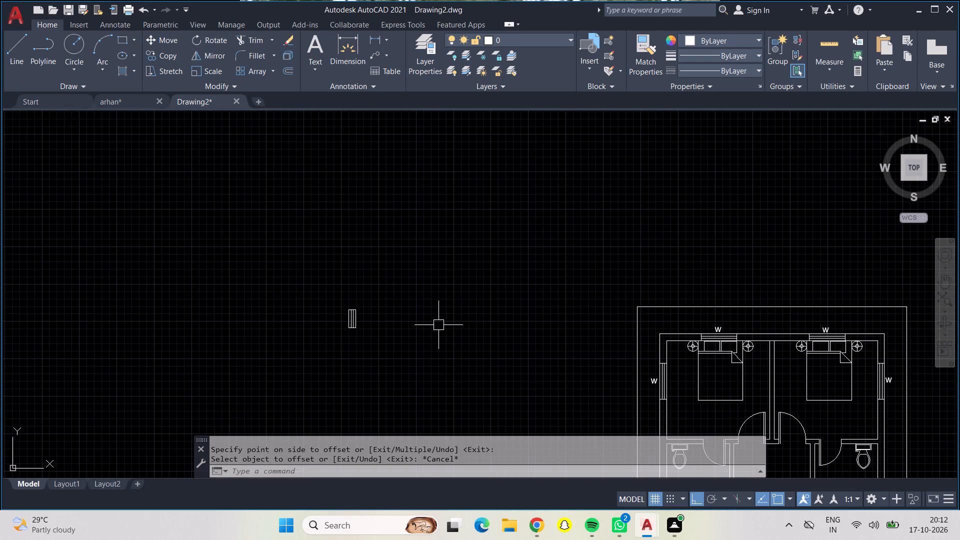
middle_drag(438, 325, 436, 230)
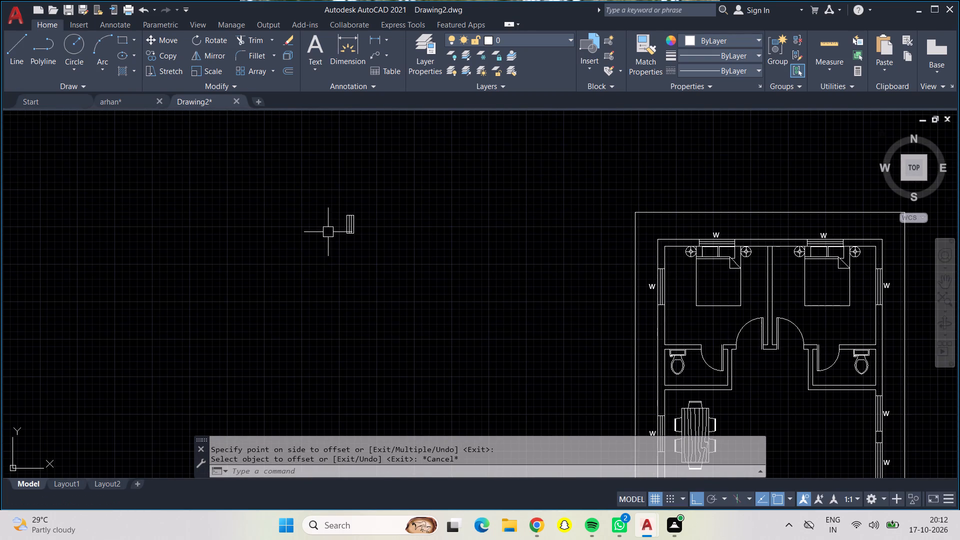
click(330, 190)
click(372, 252)
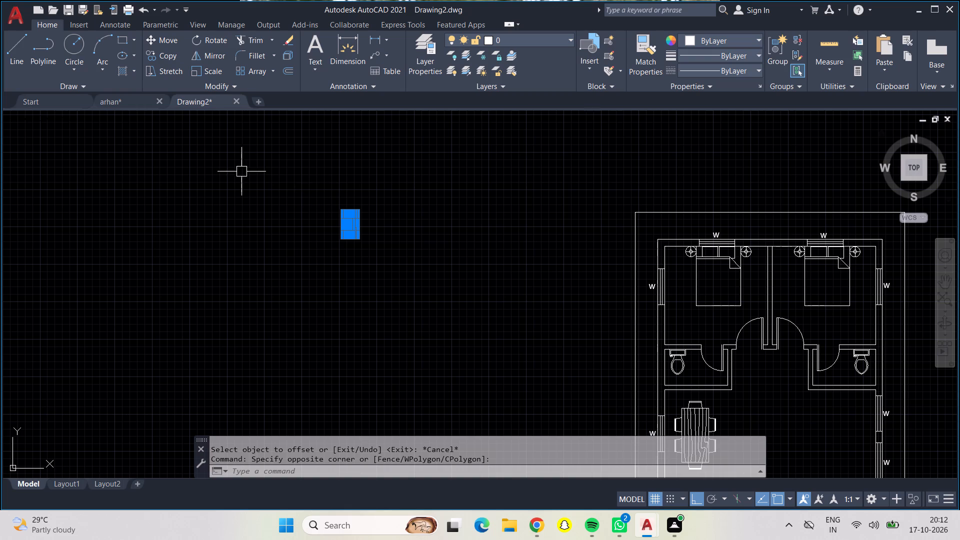
click(164, 57)
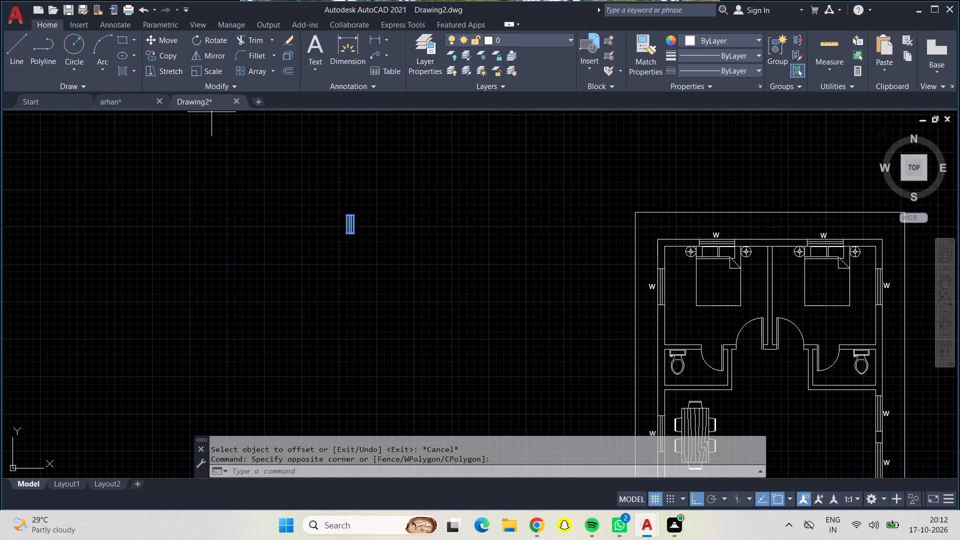
click(347, 220)
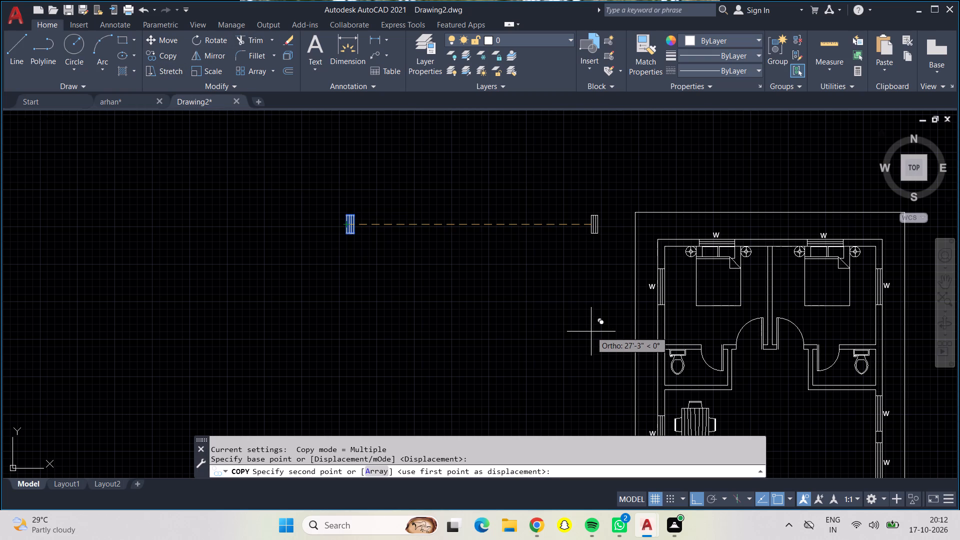
key(F8)
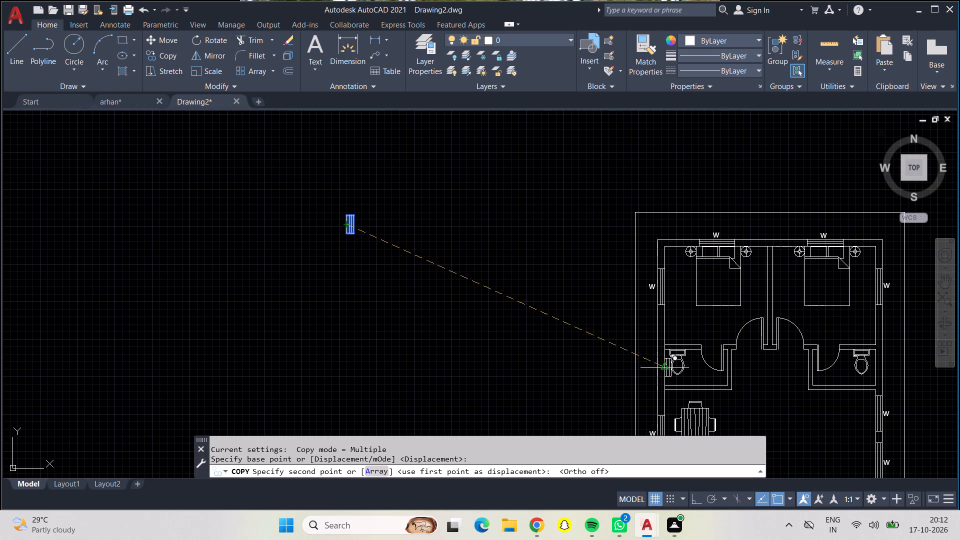
scroll(675, 370, up, 4)
middle_drag(561, 380, 557, 304)
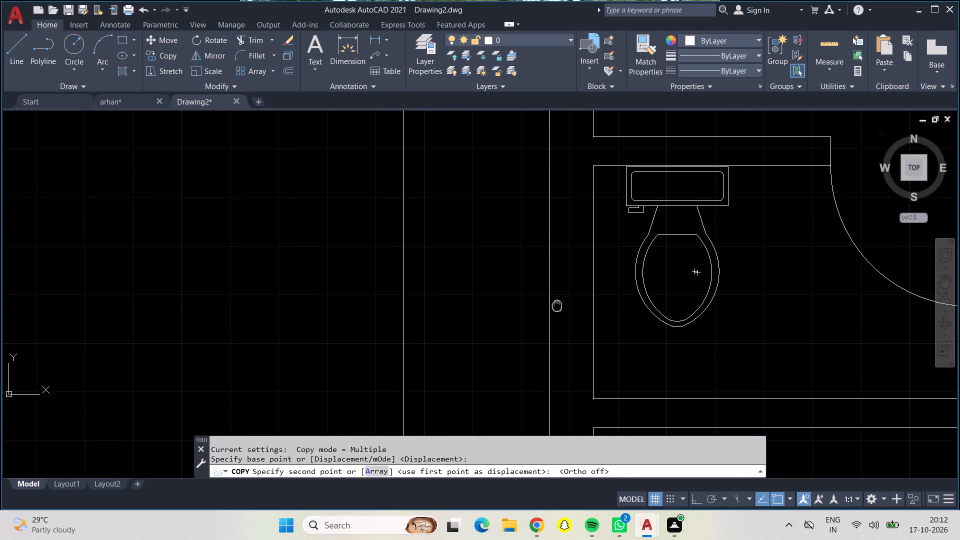
middle_drag(557, 304, 557, 292)
click(550, 273)
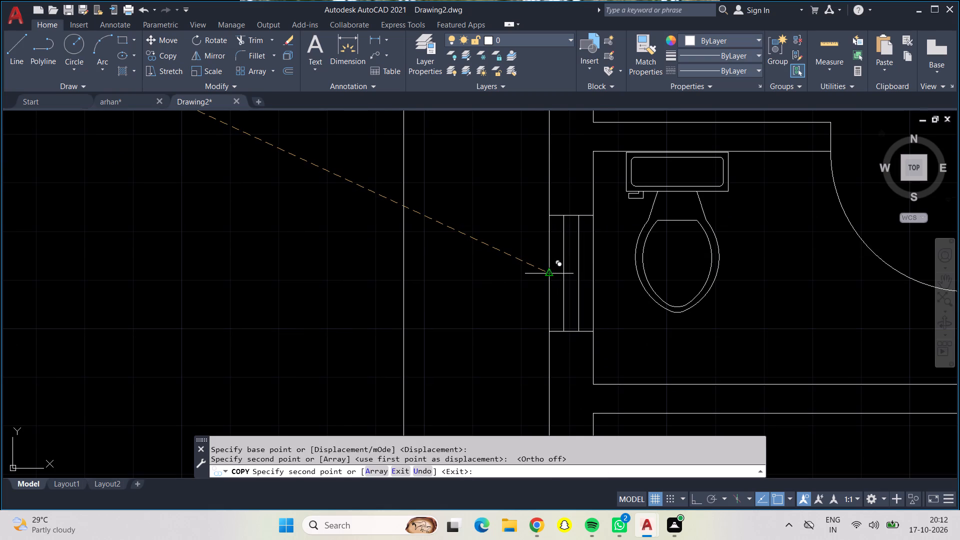
Place another copy of the small opening symbol in the outer wall beside the upper-right toilet.
scroll(557, 278, down, 2)
middle_drag(817, 287, 534, 291)
scroll(818, 276, down, 1)
scroll(818, 276, up, 2)
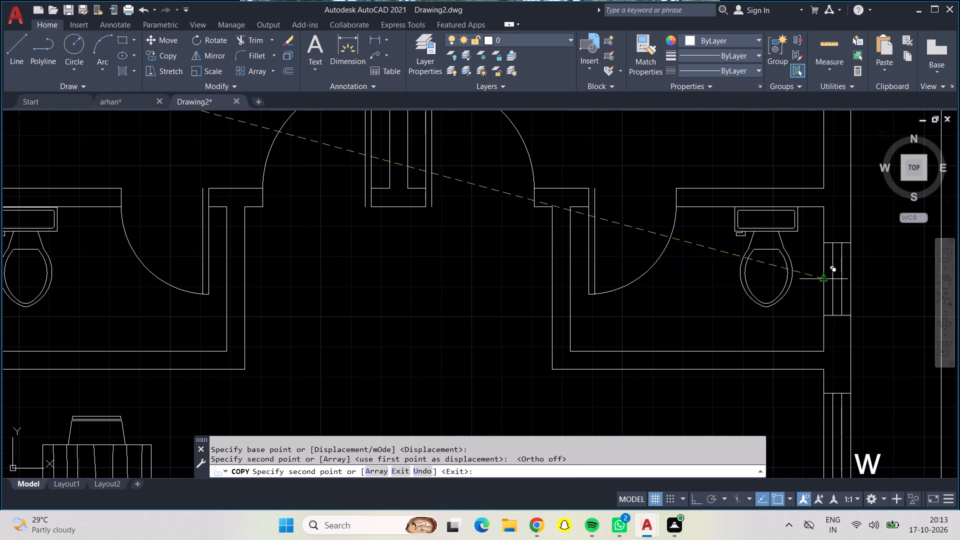
click(826, 276)
Place a copy of the small opening symbol in the outer wall beside the toilet above the stairs, and end the copying.
scroll(776, 313, down, 2)
middle_drag(749, 383, 719, 218)
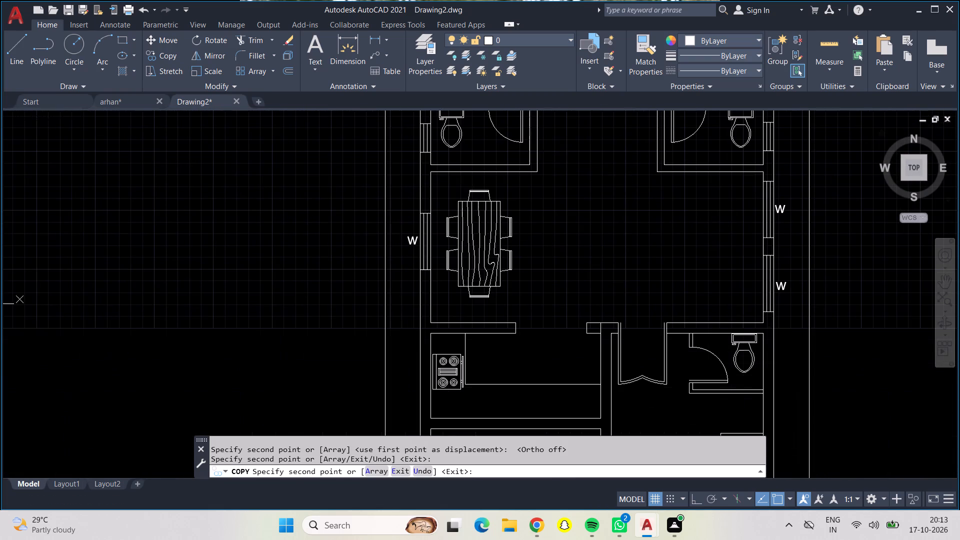
scroll(767, 369, up, 4)
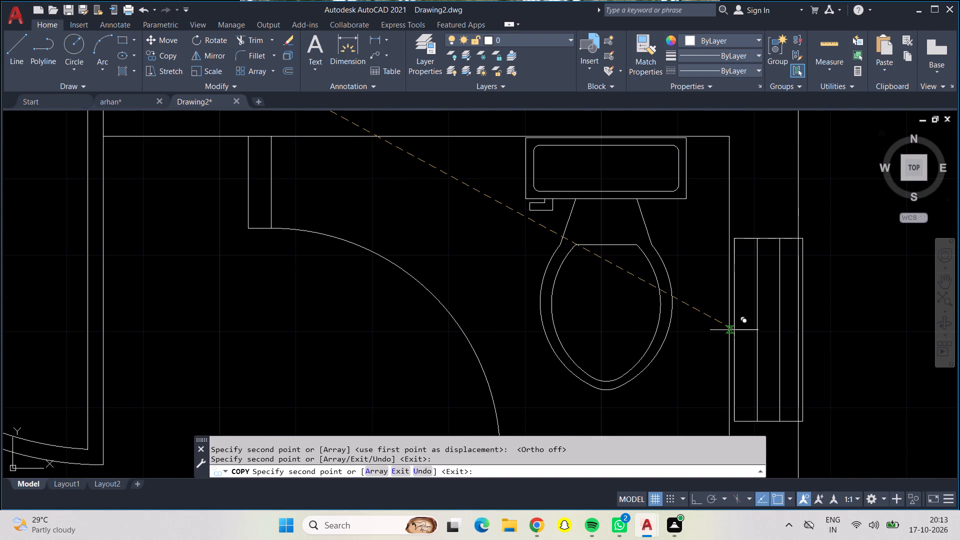
click(729, 327)
scroll(729, 327, down, 4)
scroll(682, 357, up, 1)
scroll(682, 357, down, 1)
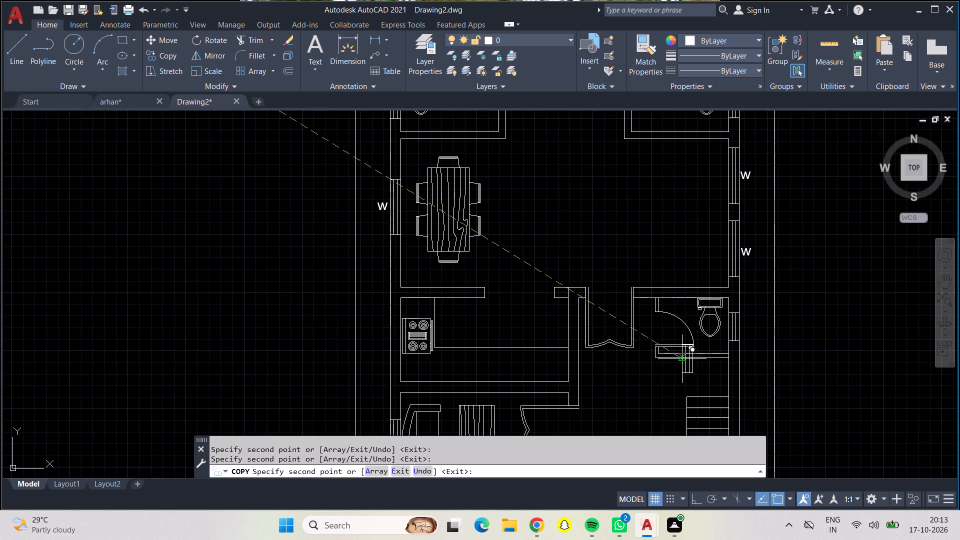
scroll(642, 386, down, 1)
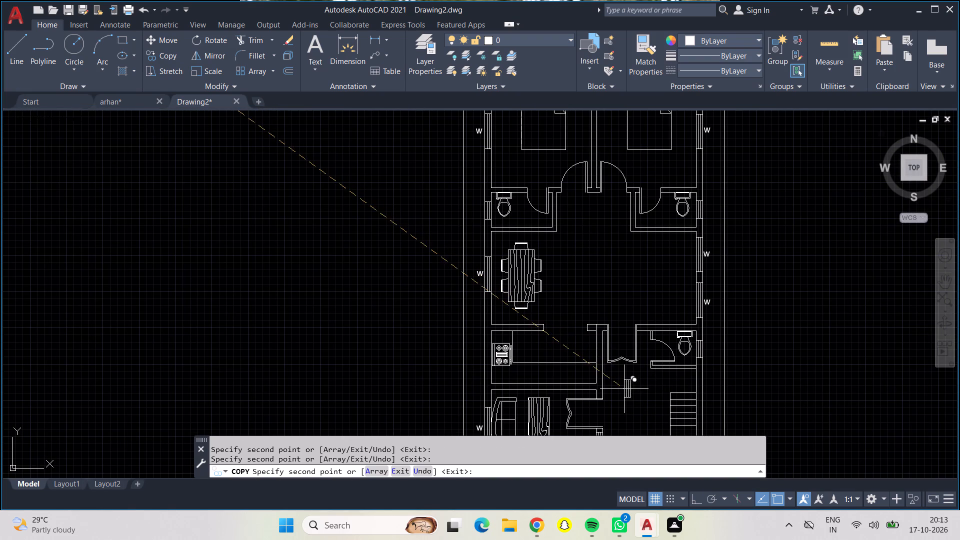
key(Escape)
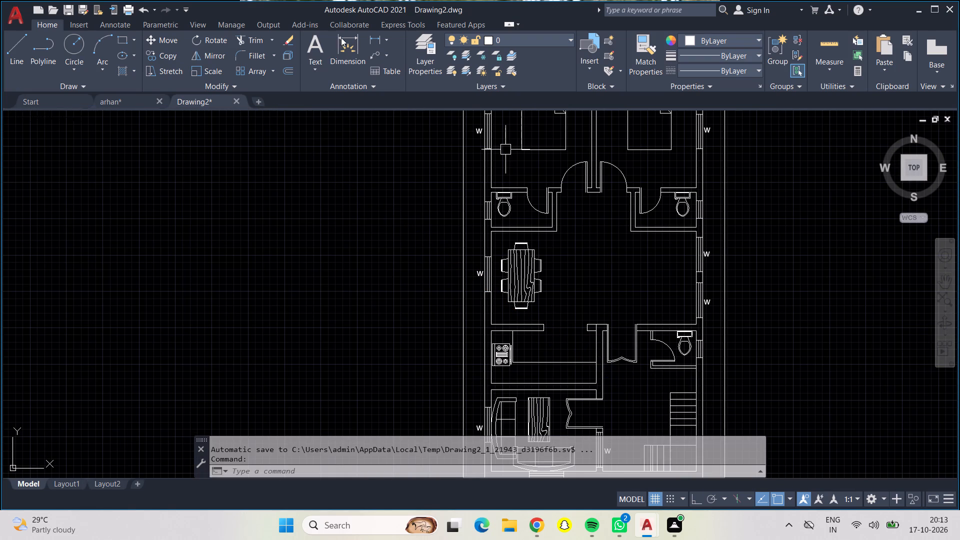
Create a centred multiline text "V" with 9" text height in the empty space beside the floor plan.
click(314, 43)
click(281, 168)
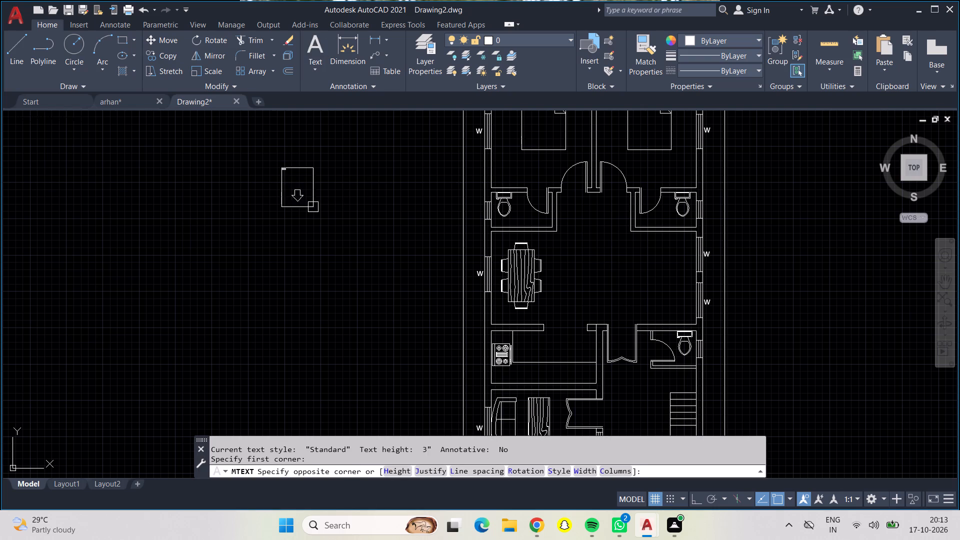
click(323, 216)
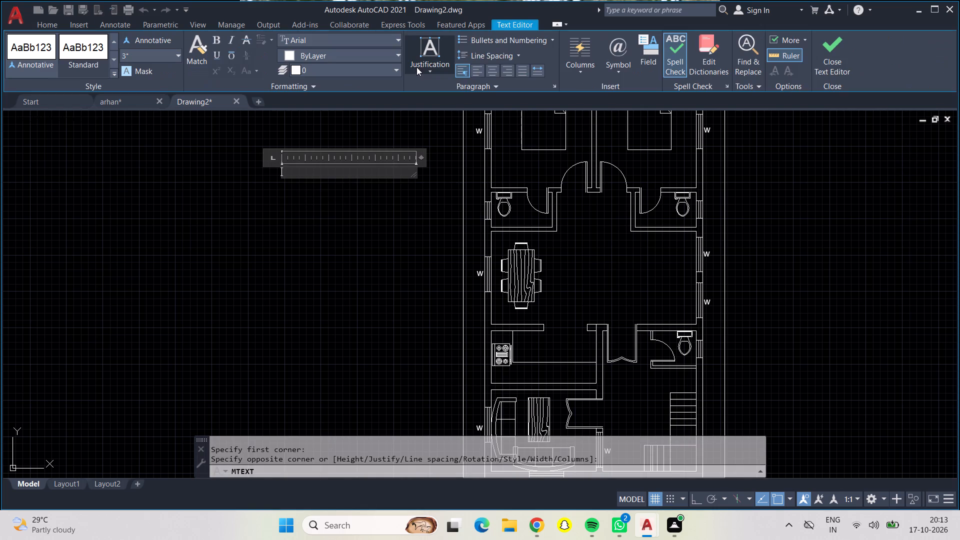
click(493, 67)
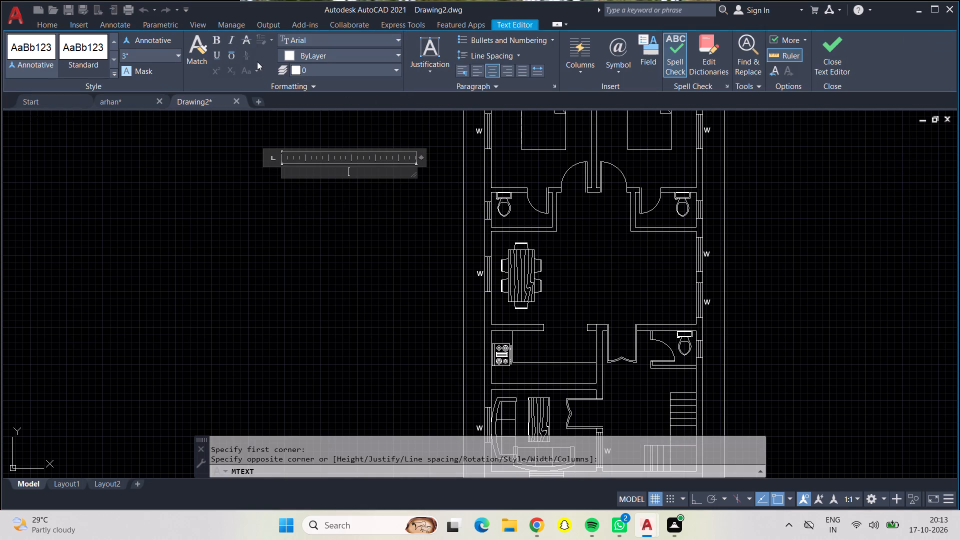
click(176, 54)
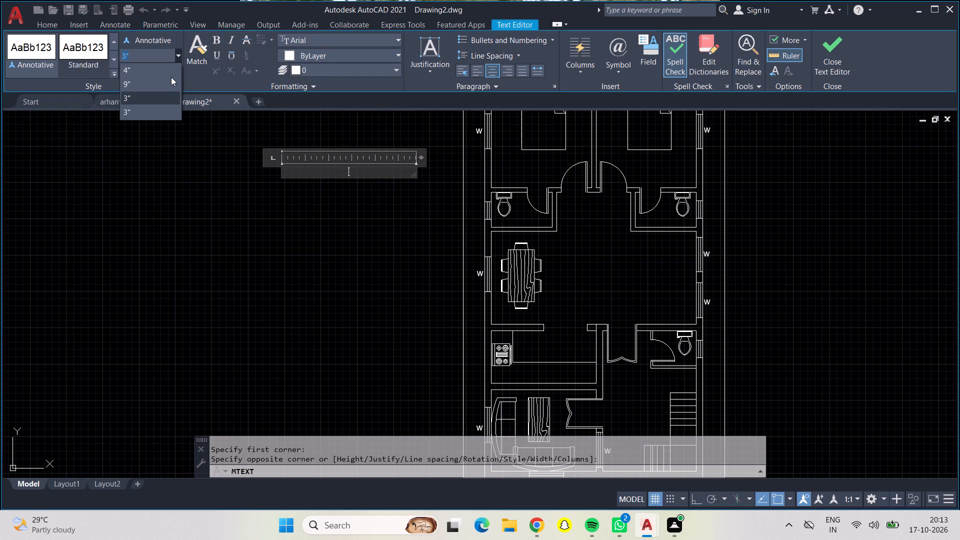
click(169, 84)
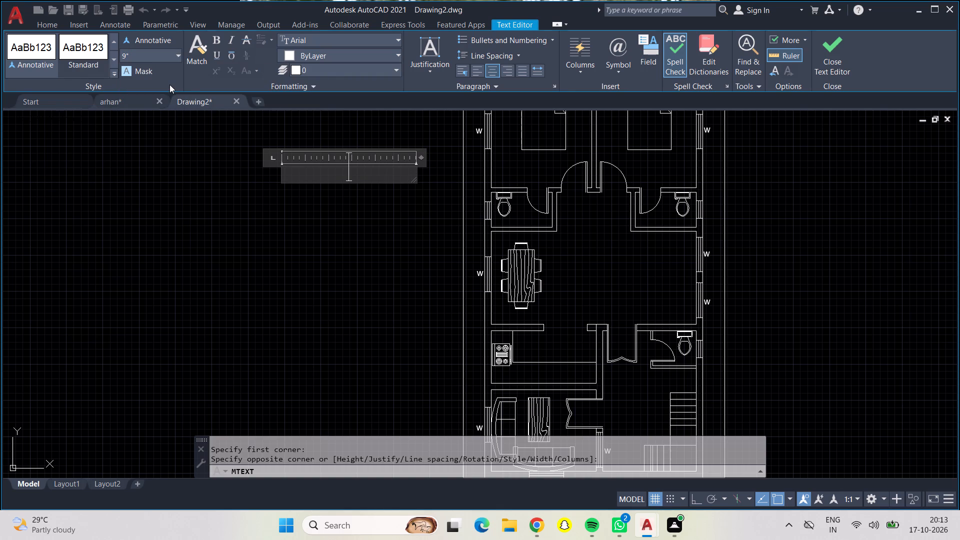
key(shift+v)
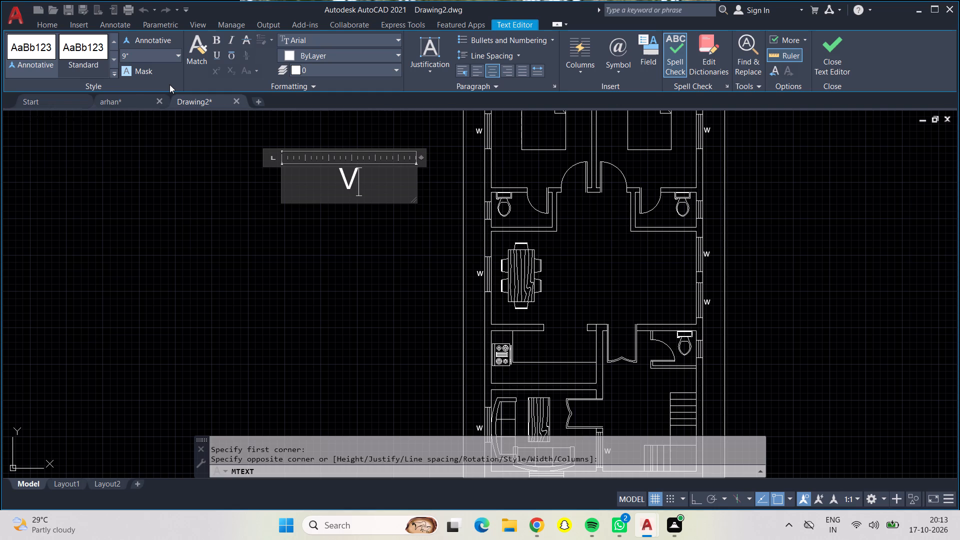
click(159, 244)
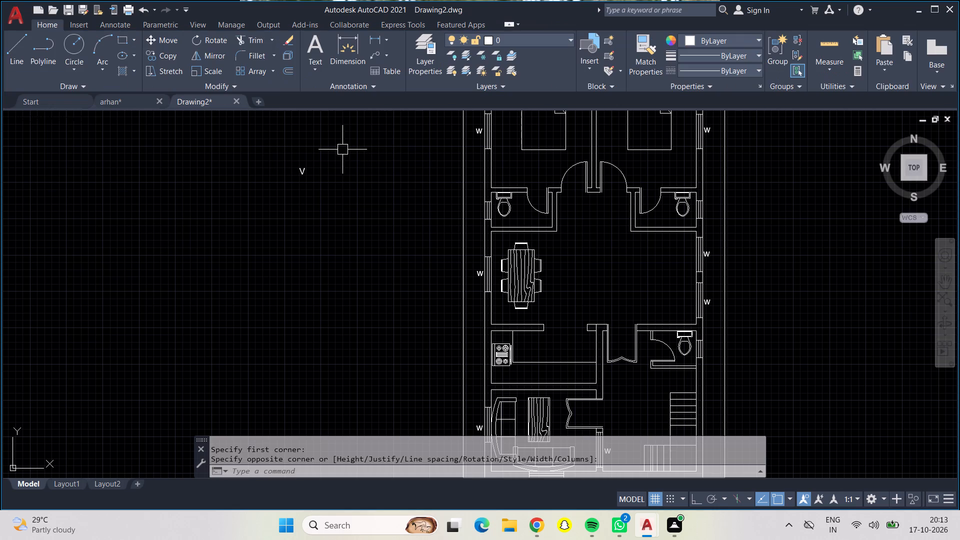
Copy the "V" label to just outside the small opening beside the upper-left toilet.
click(310, 168)
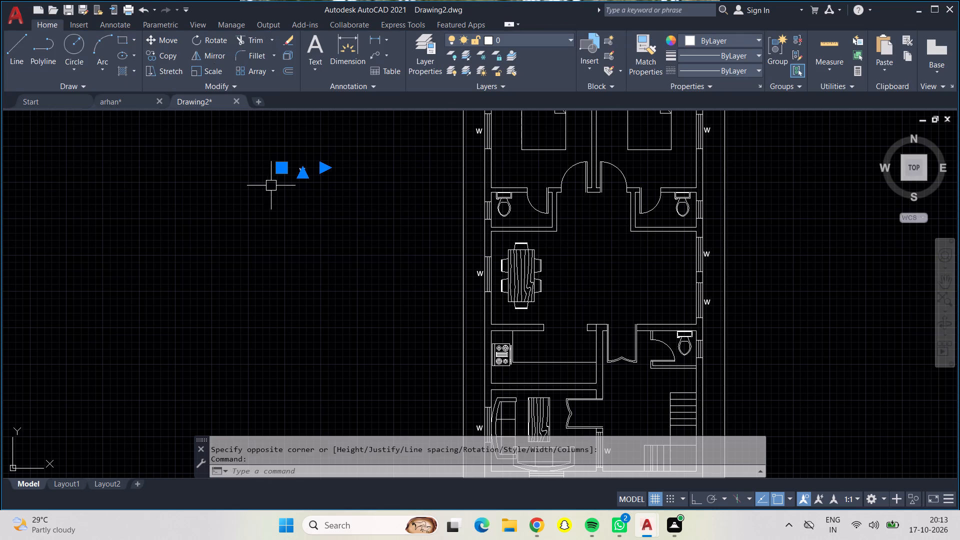
click(173, 57)
click(300, 176)
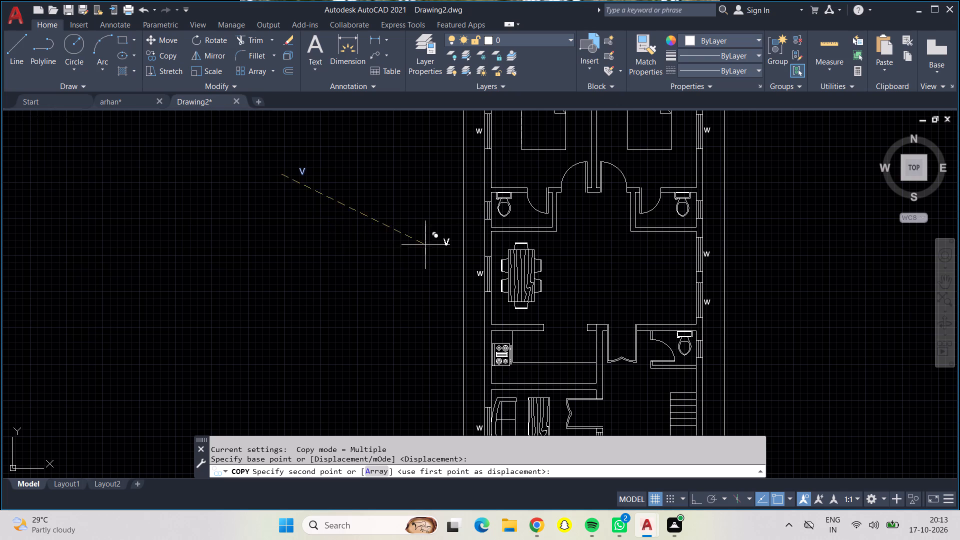
scroll(476, 203, down, 1)
scroll(479, 204, up, 1)
scroll(464, 251, up, 4)
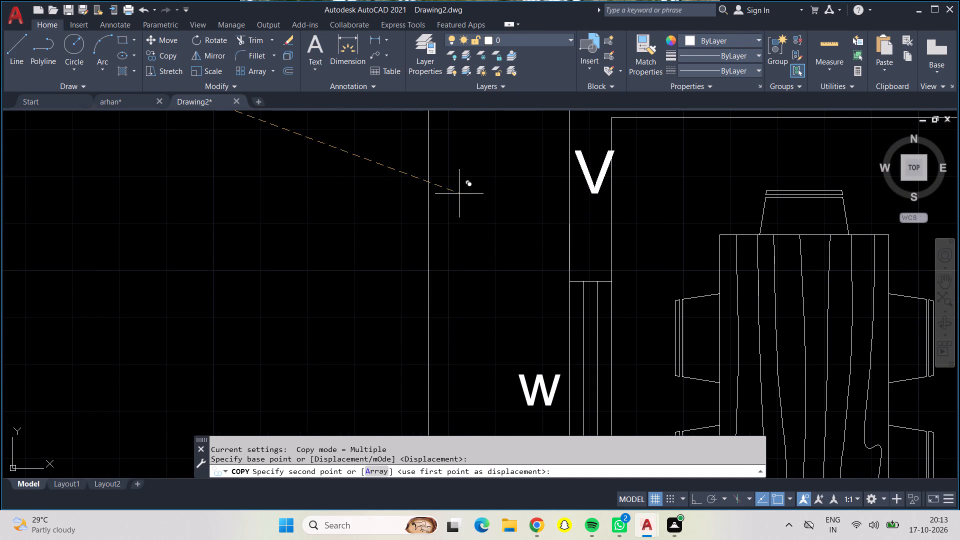
middle_drag(459, 193, 428, 415)
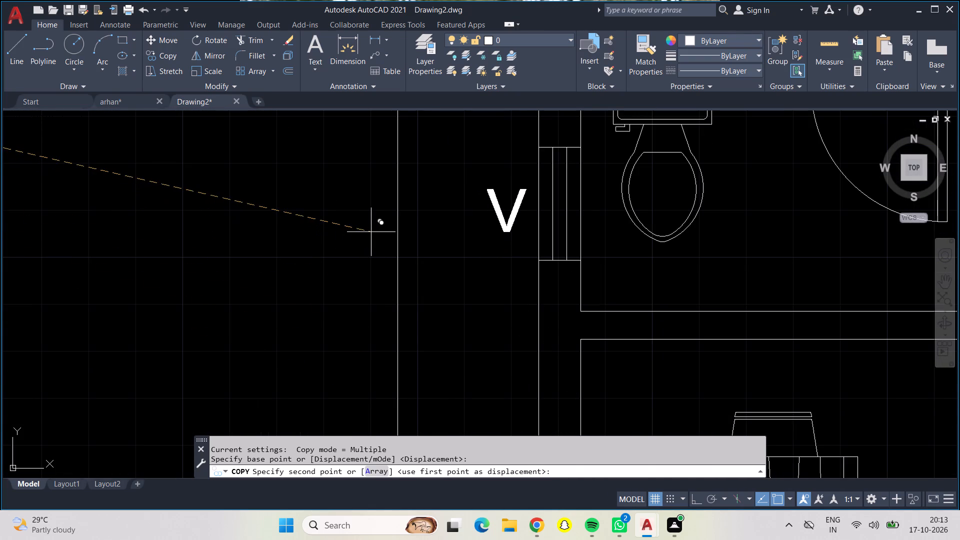
click(371, 225)
Place another copy of the "V" label just outside the small opening beside the upper-right toilet.
scroll(388, 238, down, 2)
scroll(544, 266, down, 1)
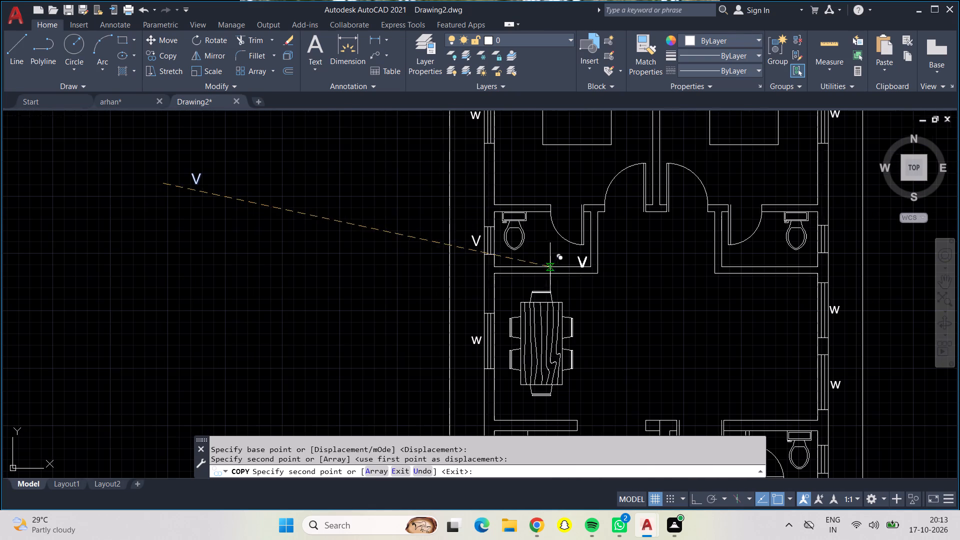
middle_drag(602, 271, 390, 261)
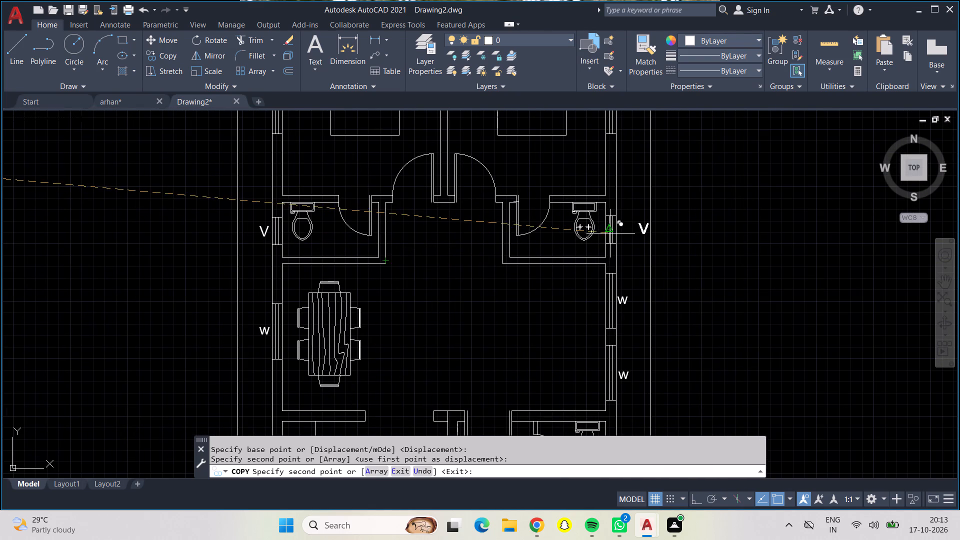
scroll(610, 233, up, 3)
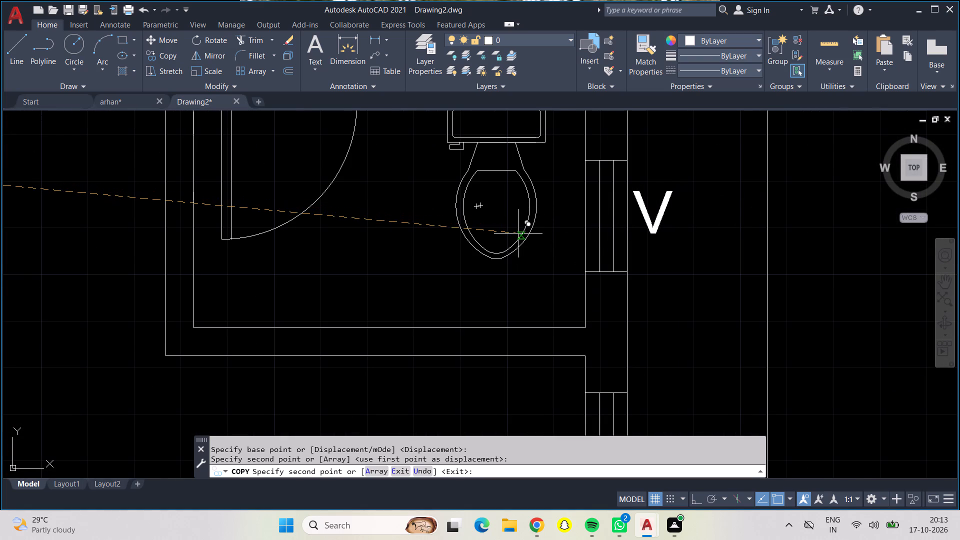
click(522, 233)
Place a copy of the "V" label outside the opening of the toilet above the stairs, and end the copying.
scroll(522, 233, down, 2)
middle_drag(487, 355, 487, 190)
middle_drag(522, 399, 526, 274)
scroll(525, 276, up, 3)
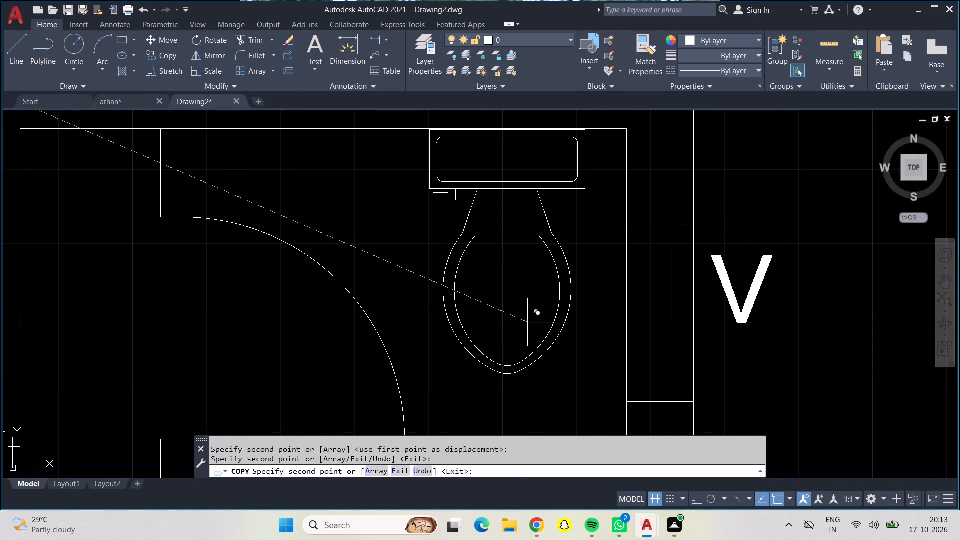
click(525, 343)
scroll(525, 343, down, 4)
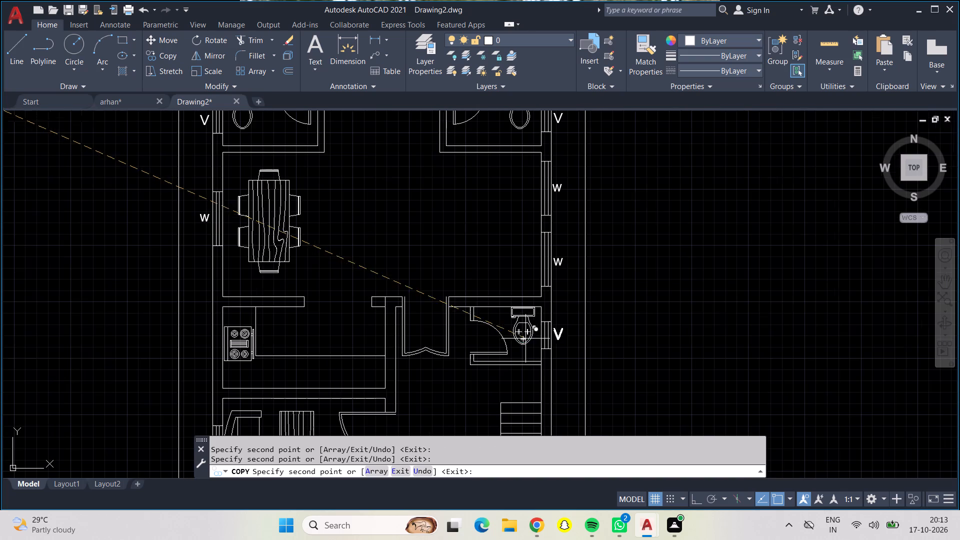
key(Escape)
Erase the leftover small opening symbol and the original "V" text beside the floor plan.
scroll(528, 329, down, 2)
scroll(496, 281, down, 1)
scroll(480, 284, up, 1)
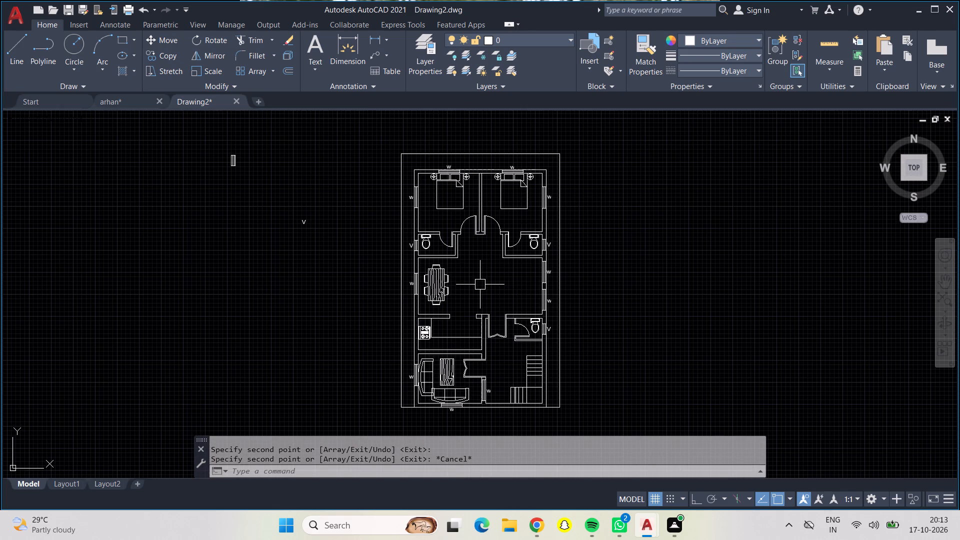
click(203, 133)
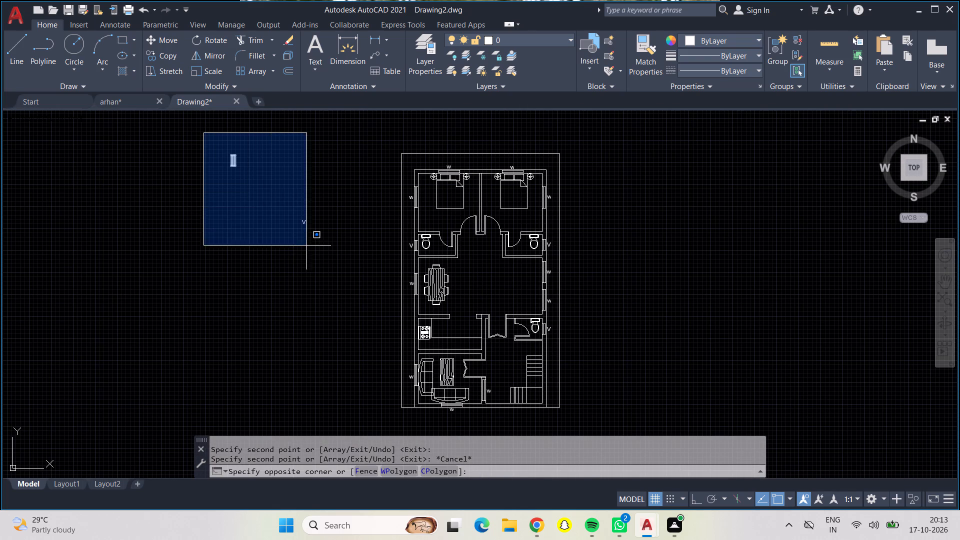
click(316, 250)
key(Delete)
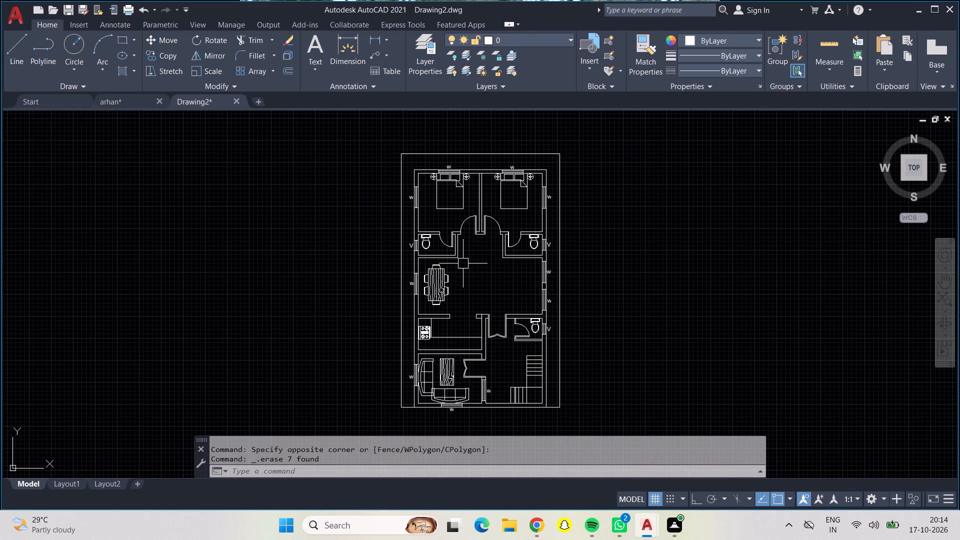
Dimension the full outer width of the house along its top wall, entering 2' for the dimension line location above it.
scroll(485, 283, up, 1)
scroll(485, 283, down, 1)
middle_drag(485, 283, 490, 318)
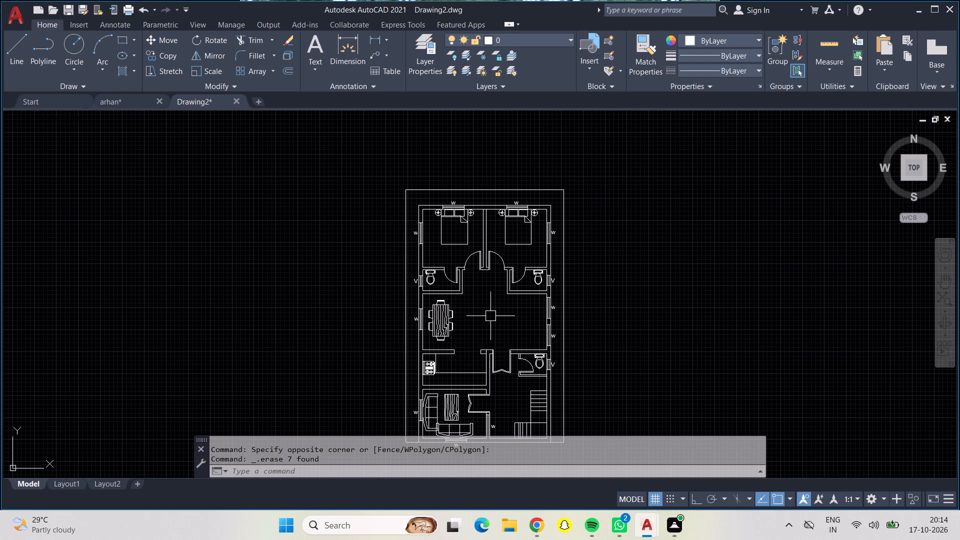
click(353, 48)
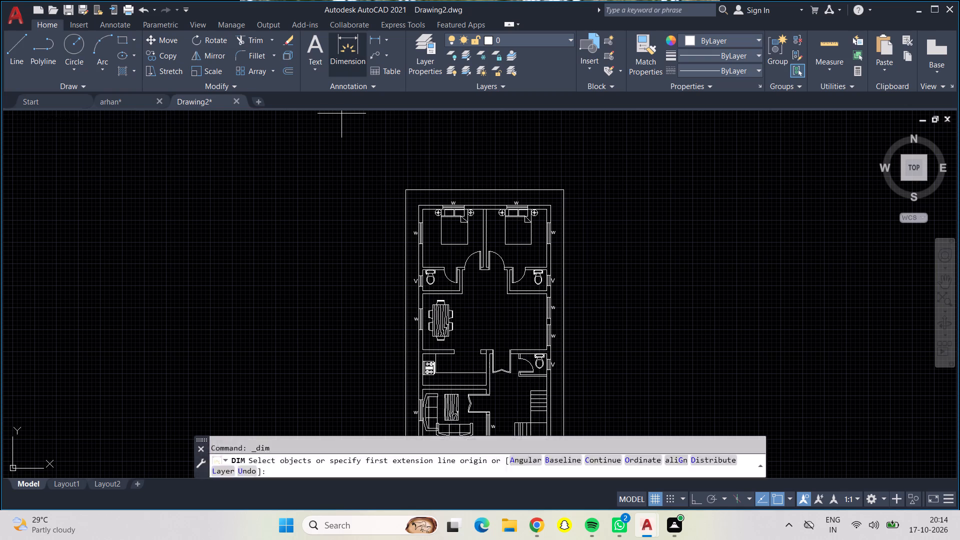
scroll(426, 188, up, 3)
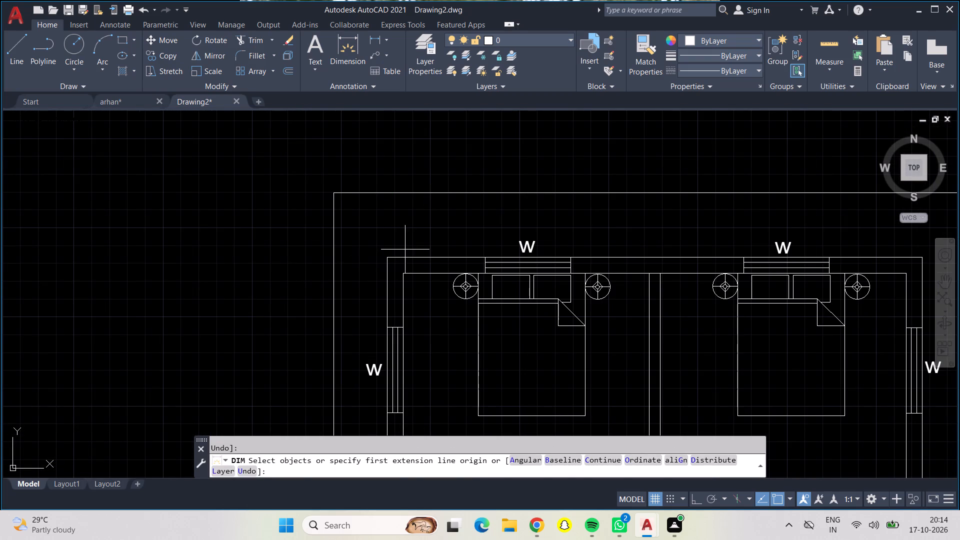
click(389, 254)
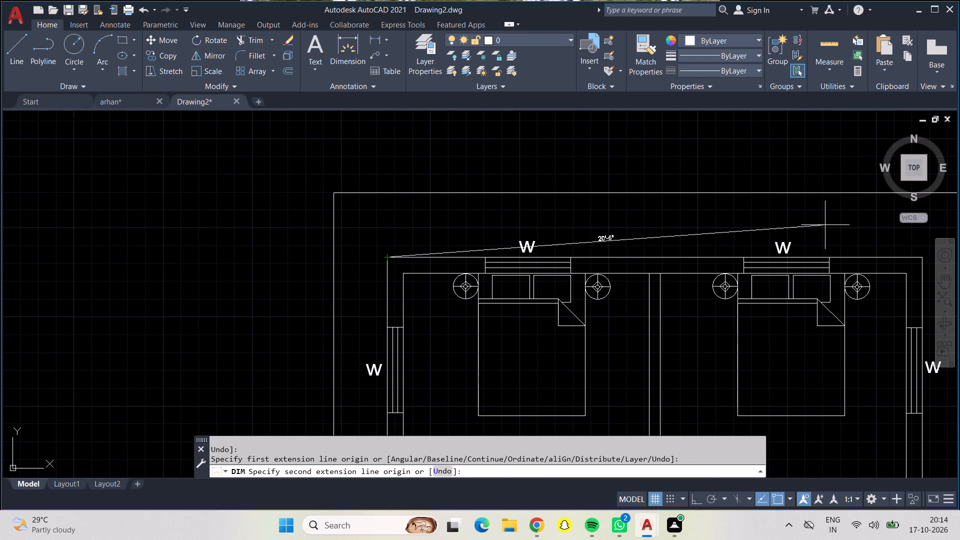
click(922, 255)
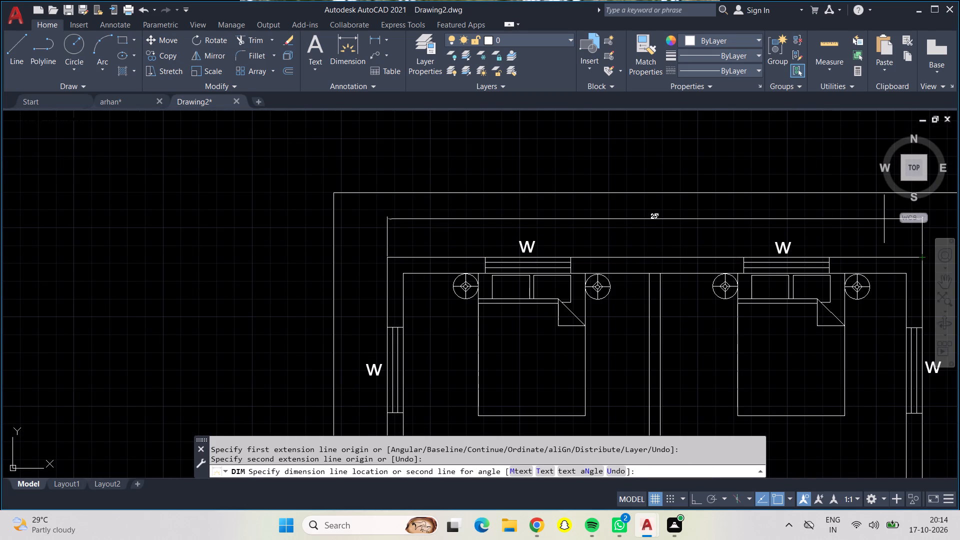
text(2')
key(Return)
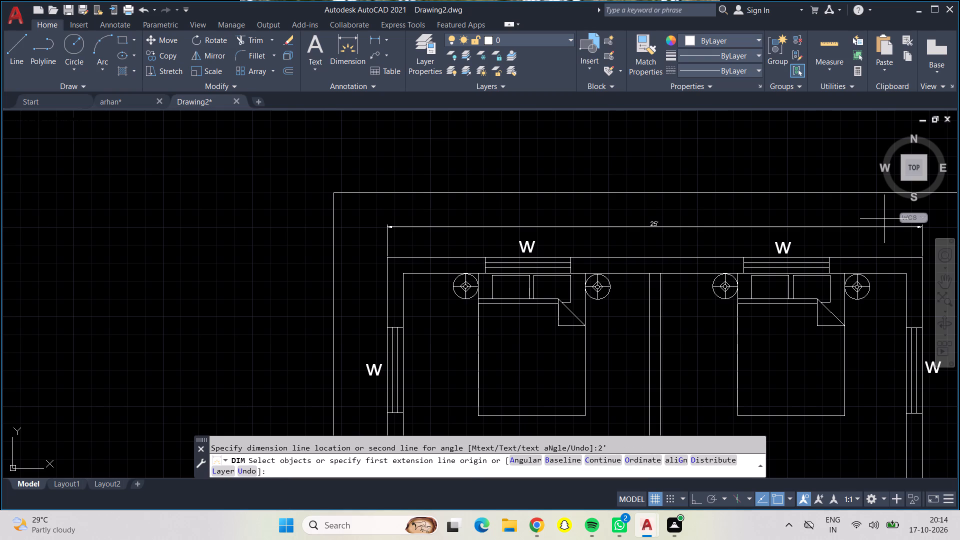
Dimension the house's full outer length along its right wall, entering 2' for the dimension line location outside it, and end dimensioning.
middle_drag(833, 168, 831, 168)
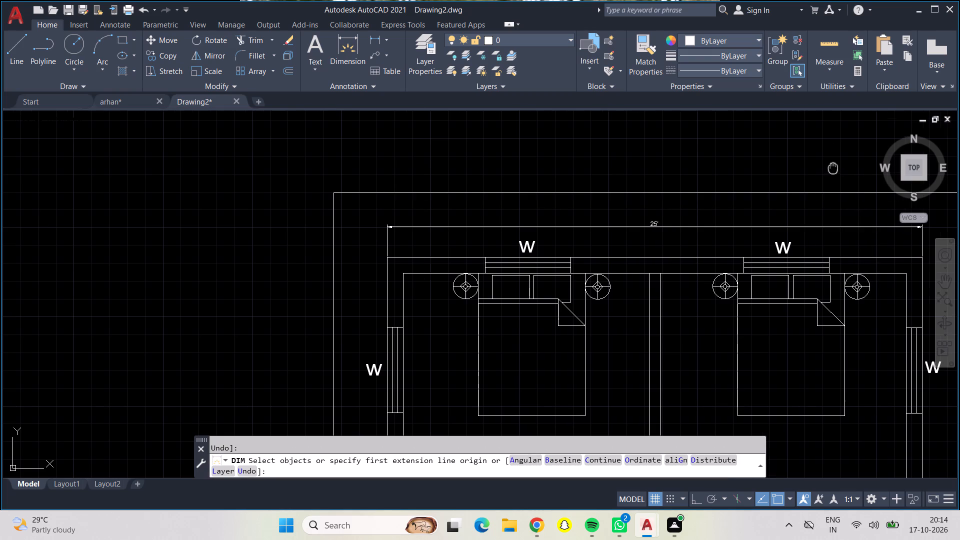
middle_drag(831, 168, 526, 93)
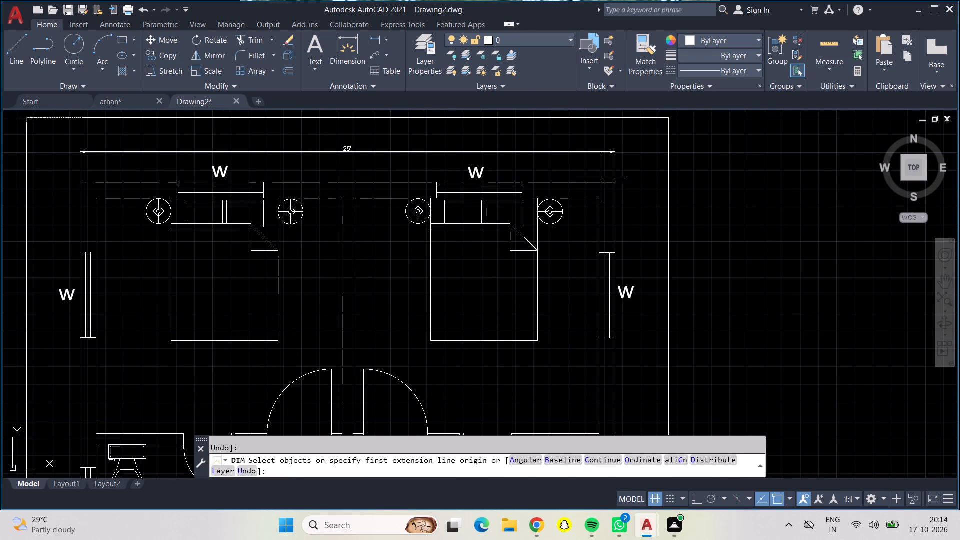
click(615, 181)
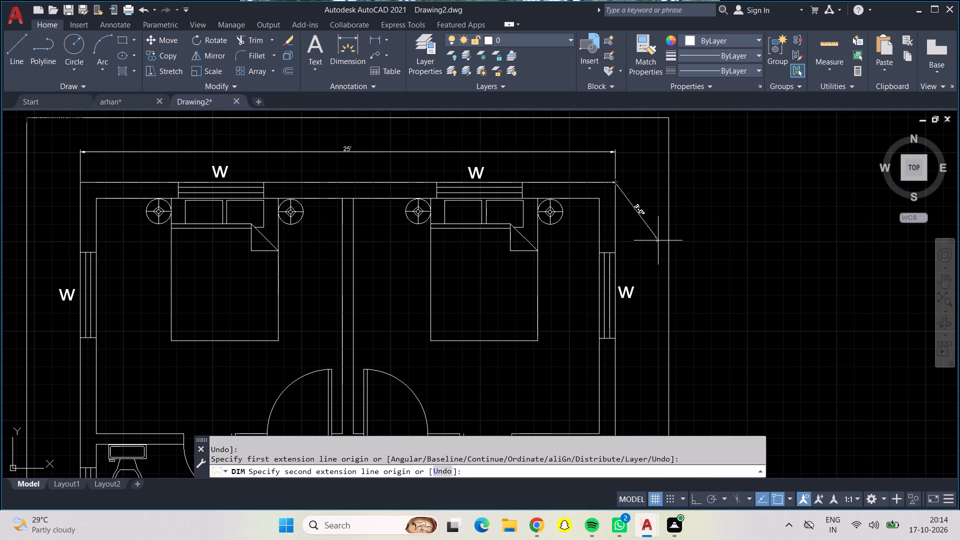
scroll(658, 240, down, 1)
middle_drag(658, 240, 653, 169)
scroll(639, 234, down, 1)
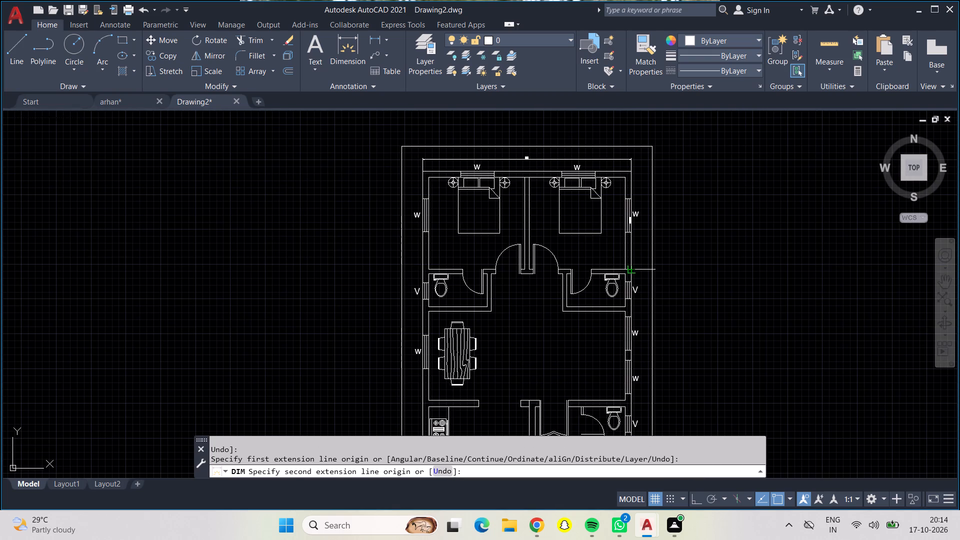
middle_drag(636, 269, 649, 121)
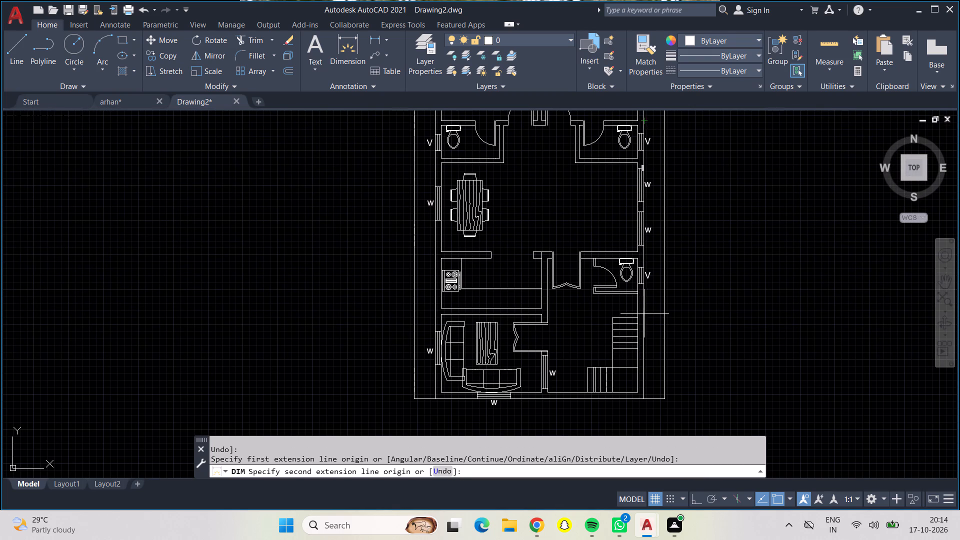
scroll(622, 418, up, 3)
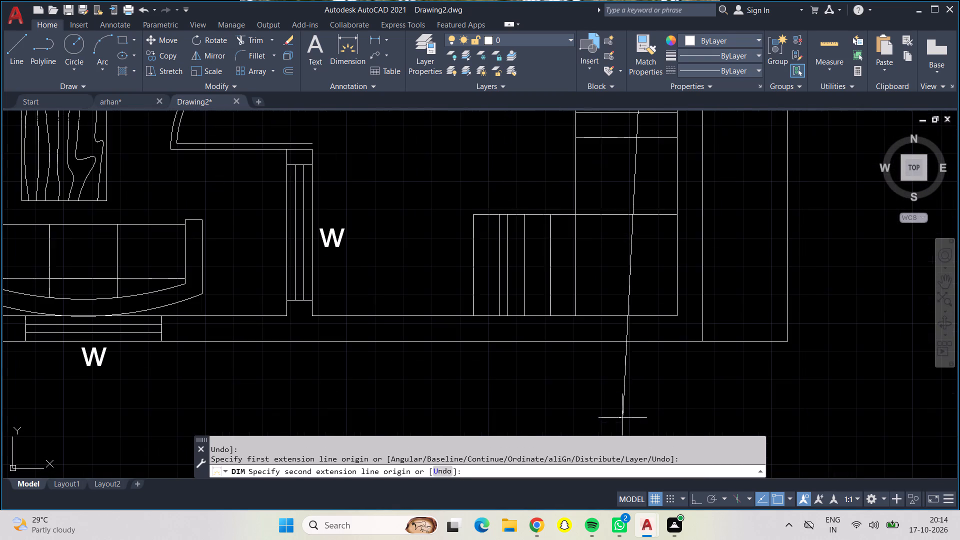
click(701, 341)
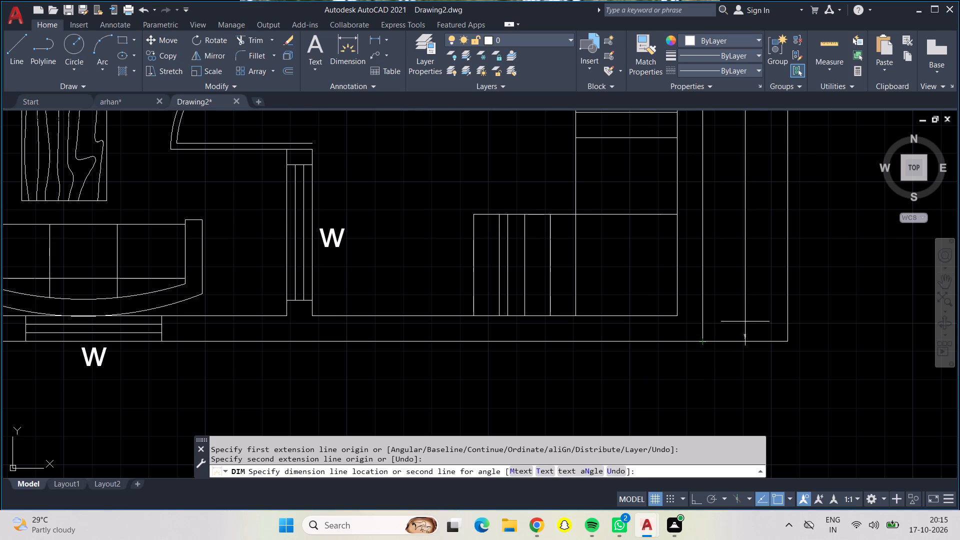
text(2')
key(Return)
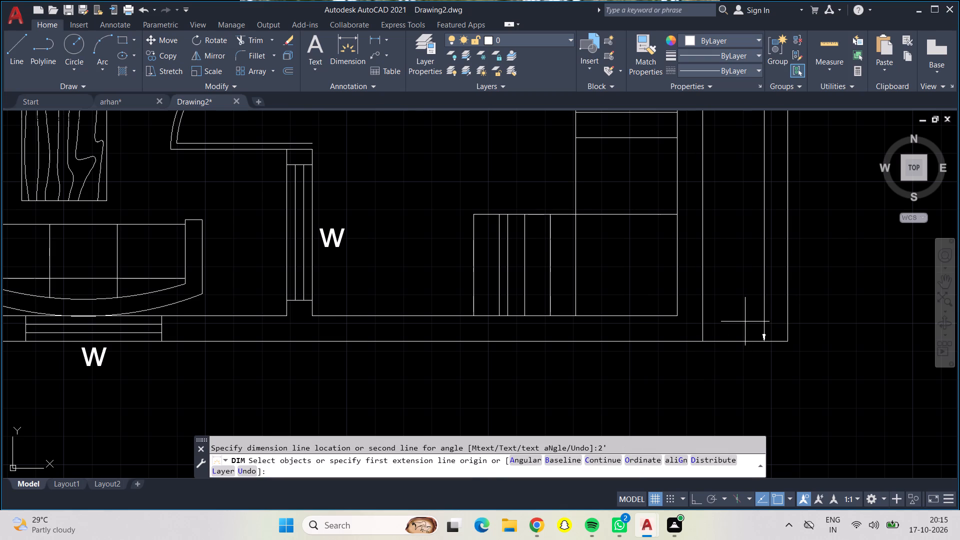
key(Return)
scroll(745, 321, down, 2)
scroll(824, 250, down, 1)
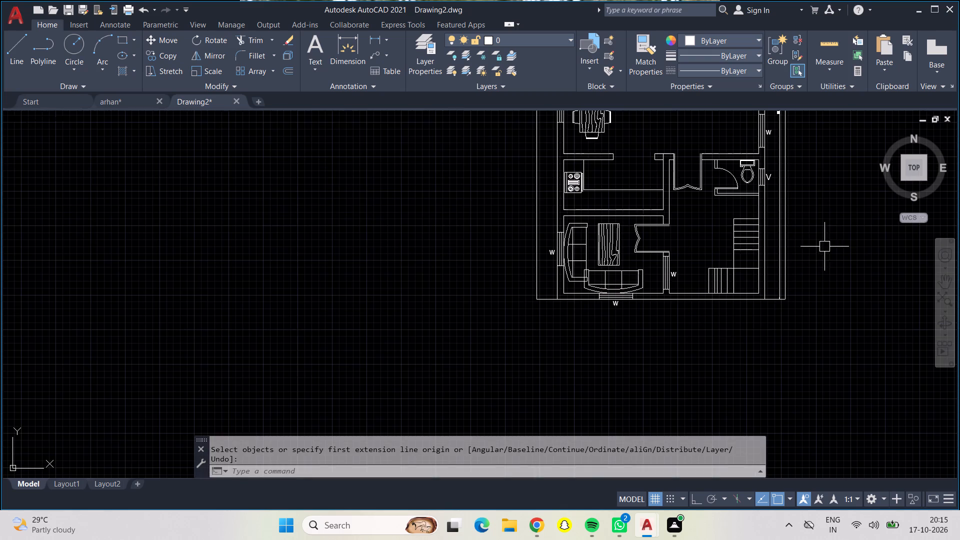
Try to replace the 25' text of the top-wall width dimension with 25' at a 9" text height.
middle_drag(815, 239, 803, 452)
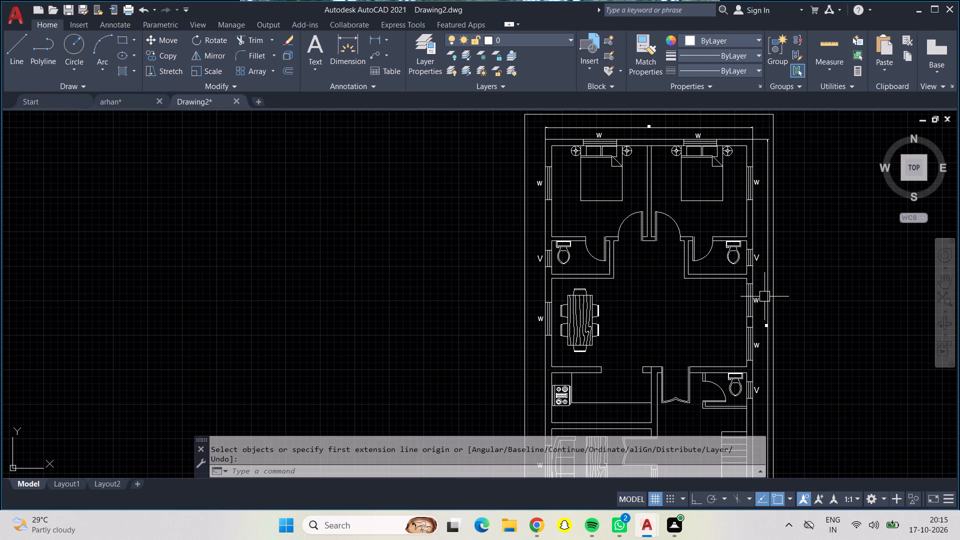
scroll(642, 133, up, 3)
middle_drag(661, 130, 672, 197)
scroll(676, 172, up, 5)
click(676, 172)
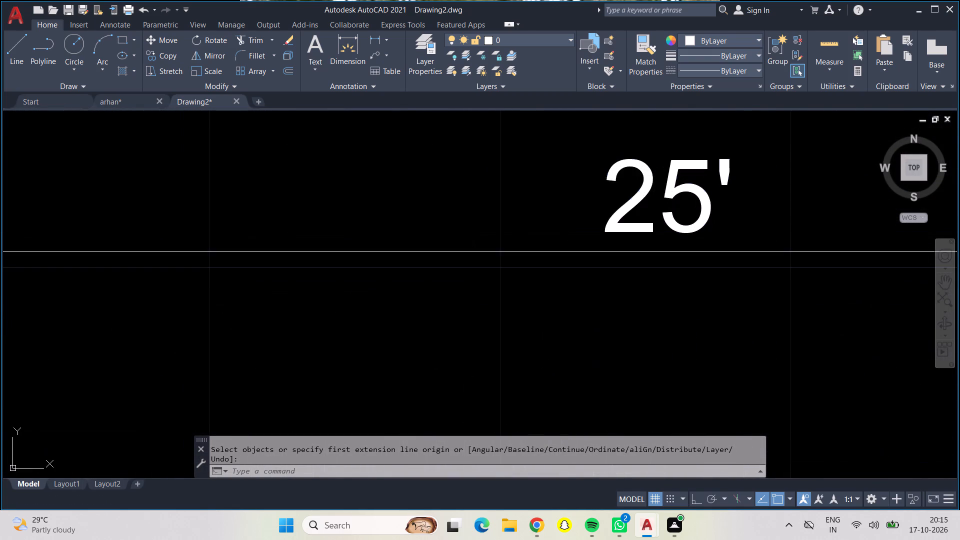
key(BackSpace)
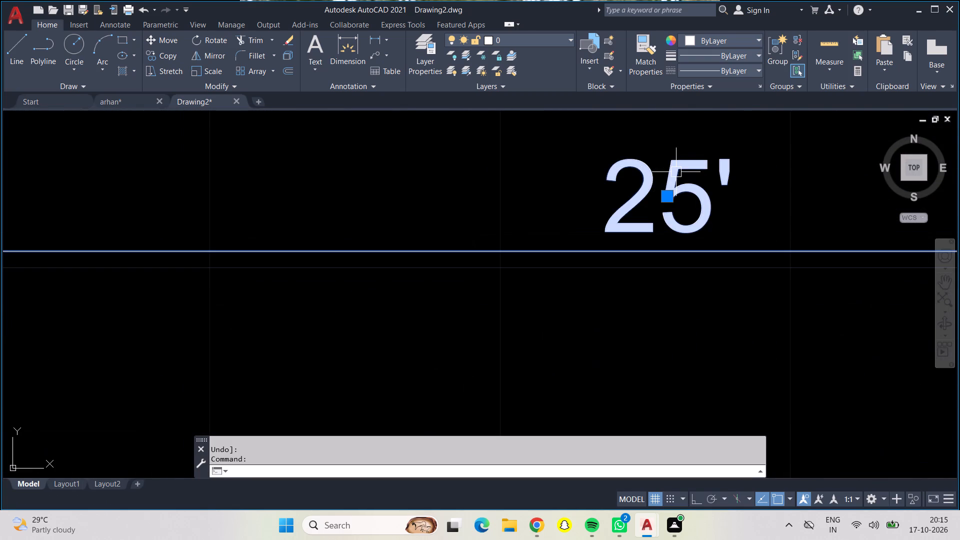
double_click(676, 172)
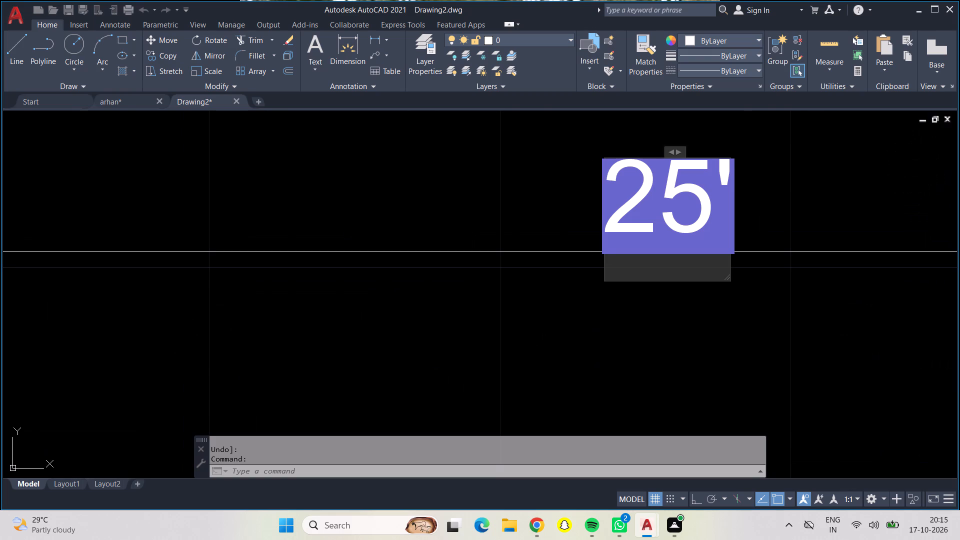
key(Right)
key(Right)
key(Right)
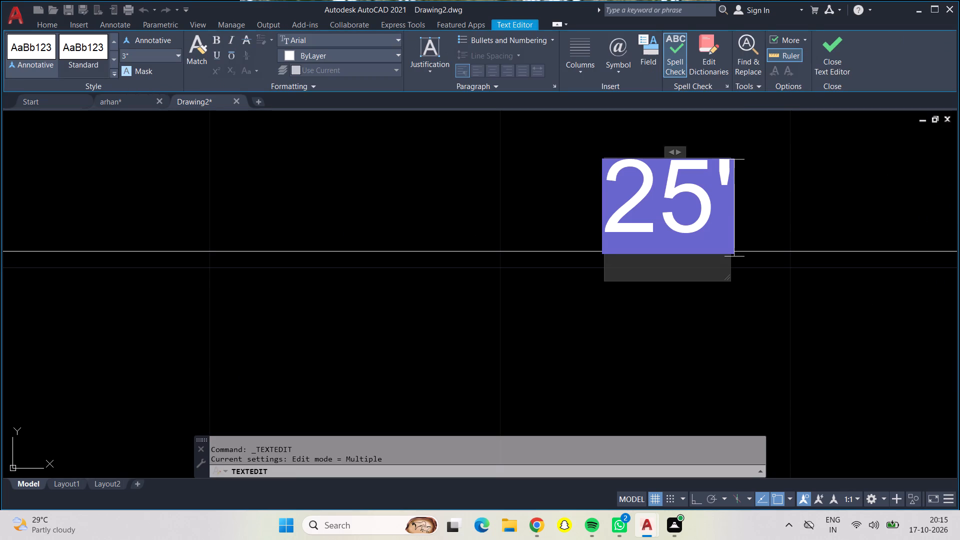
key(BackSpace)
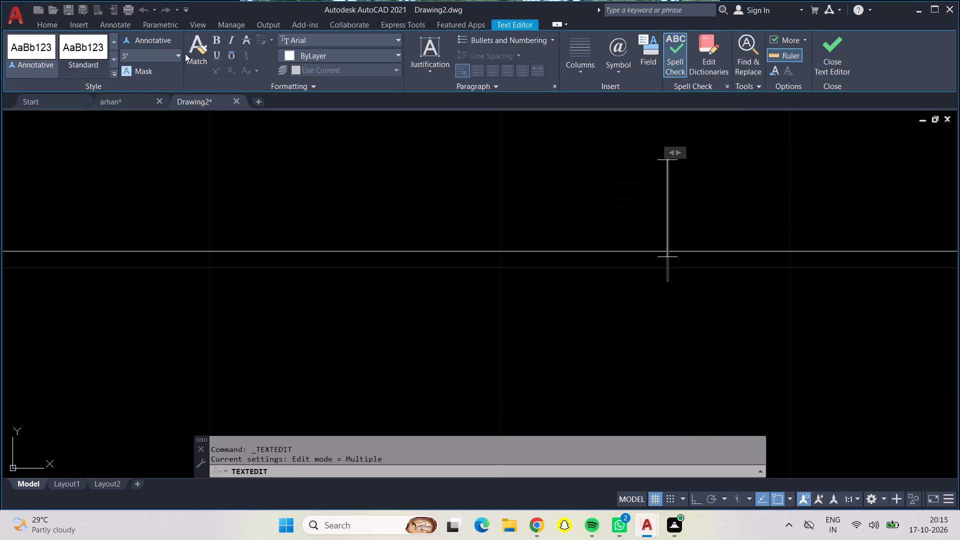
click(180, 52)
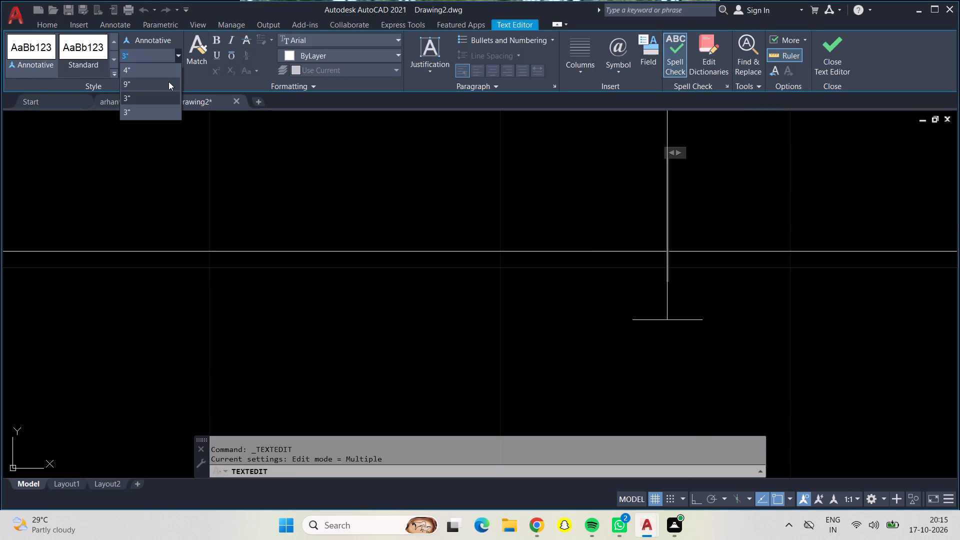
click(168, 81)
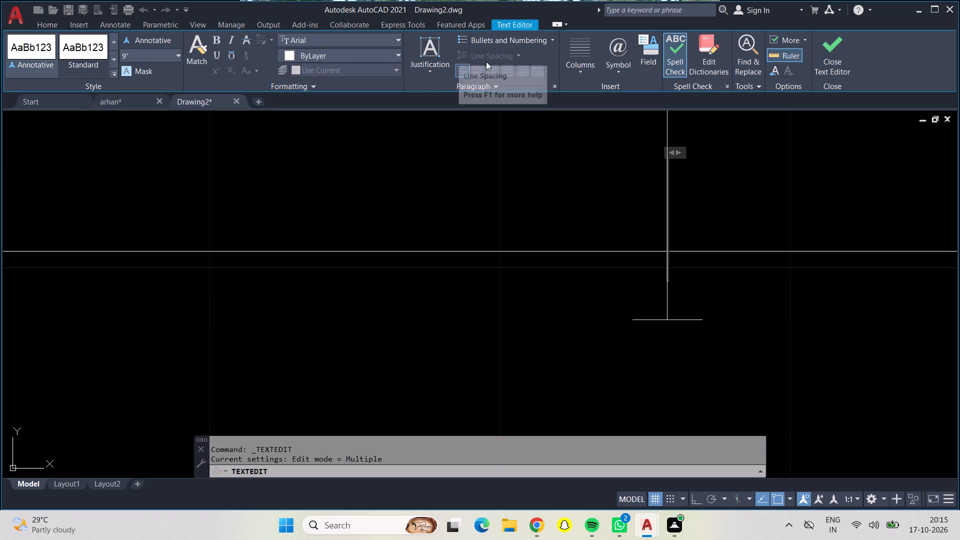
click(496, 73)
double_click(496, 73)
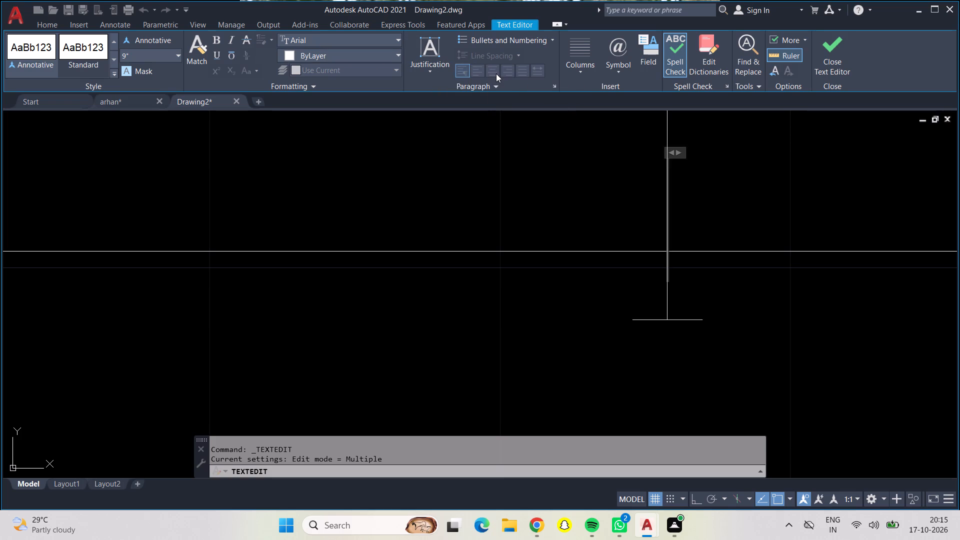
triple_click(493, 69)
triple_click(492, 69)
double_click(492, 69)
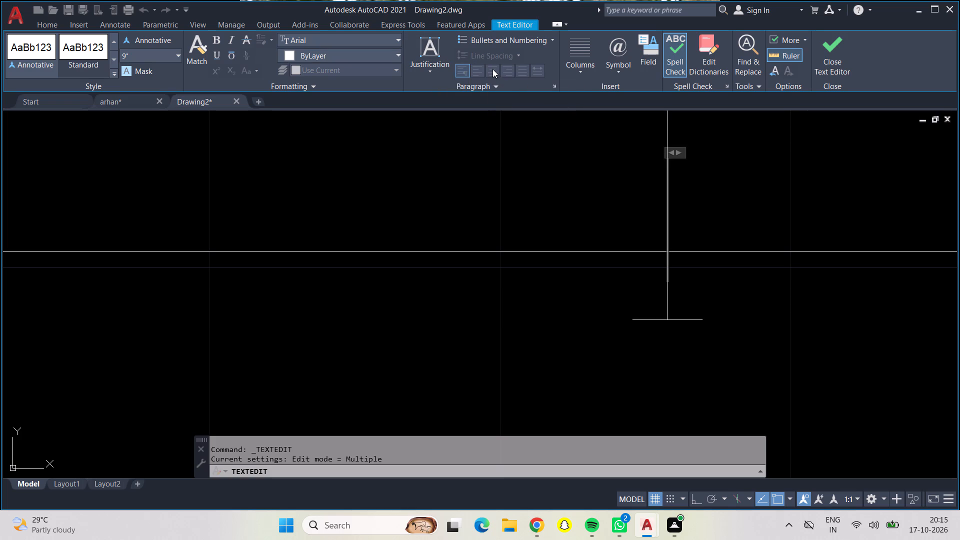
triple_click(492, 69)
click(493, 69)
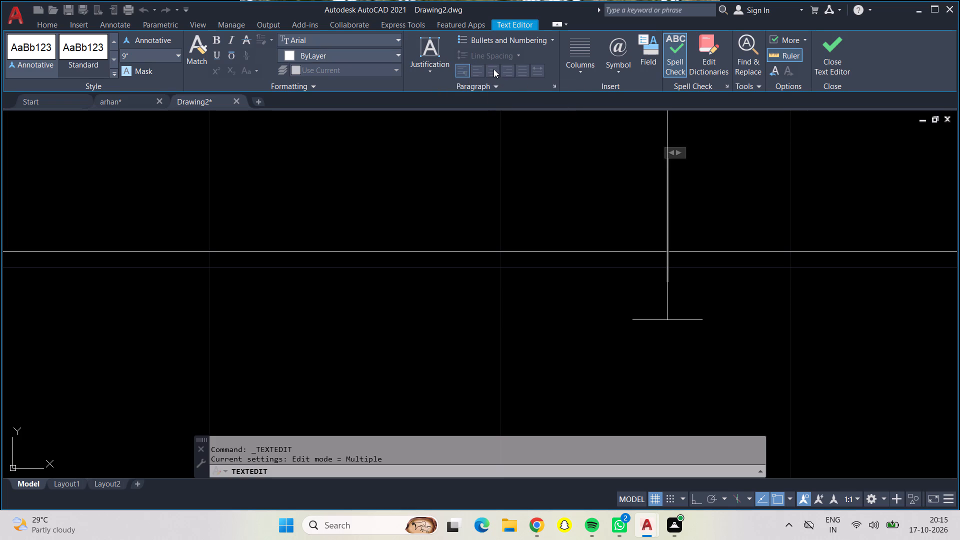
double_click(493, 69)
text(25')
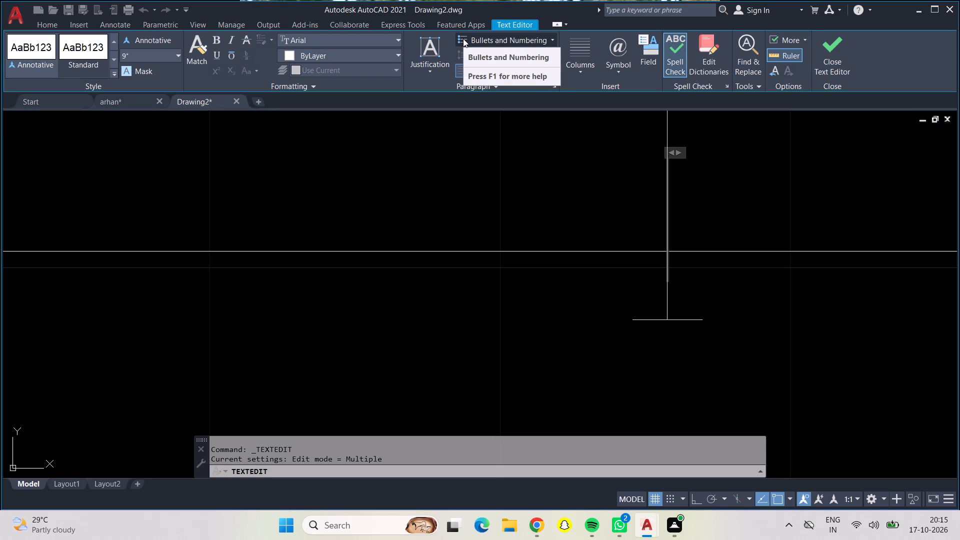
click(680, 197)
Re-enter the top-wall width dimension's text as 25' with a text height of 9".
double_click(680, 197)
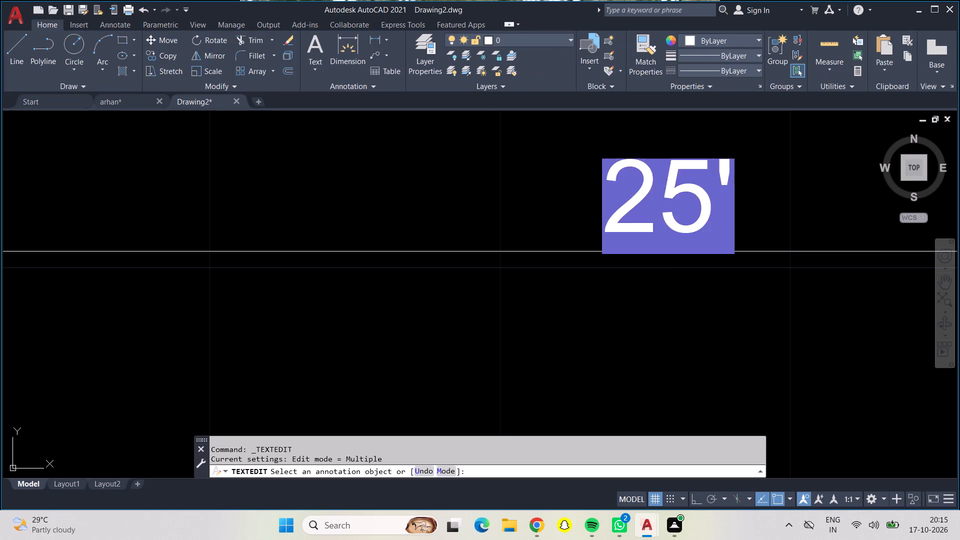
key(BackSpace)
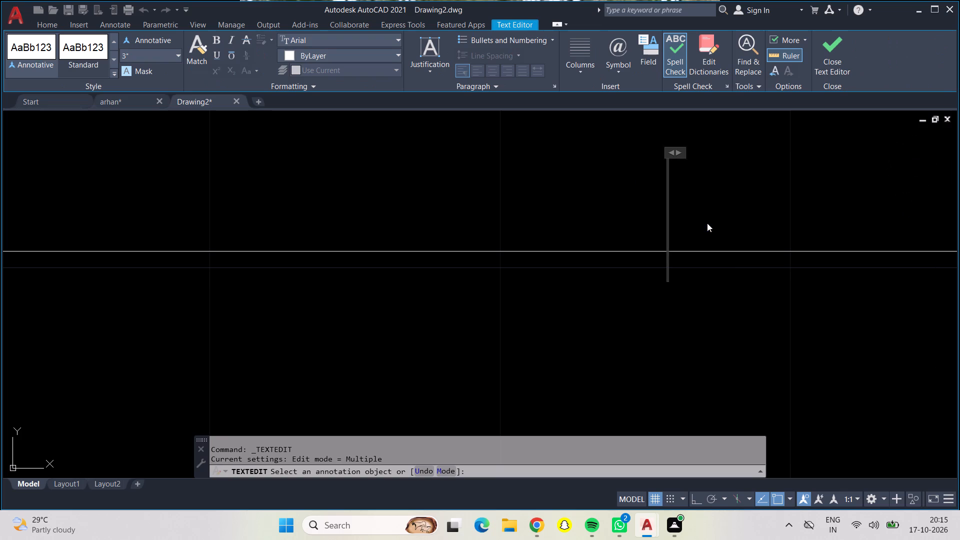
click(499, 74)
triple_click(496, 74)
click(474, 67)
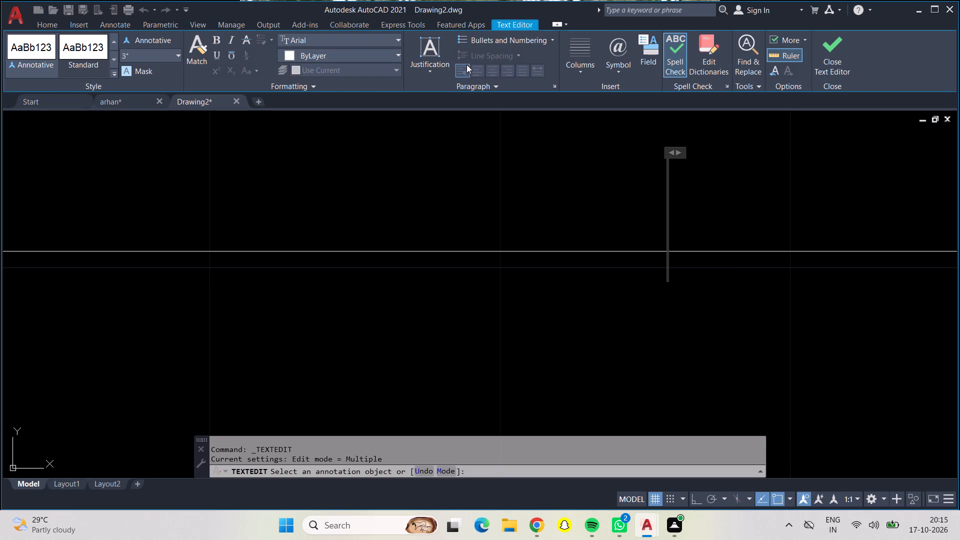
triple_click(464, 63)
double_click(480, 64)
click(178, 61)
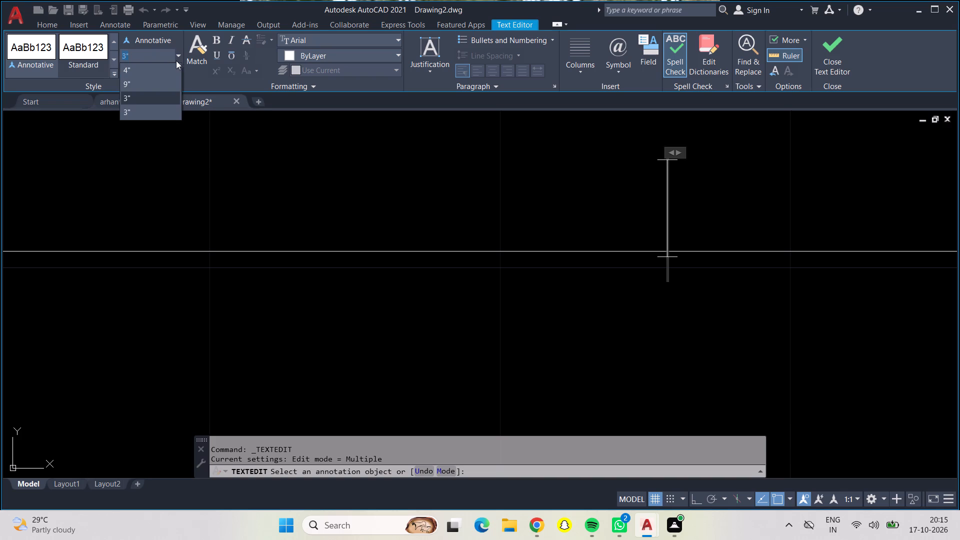
click(175, 82)
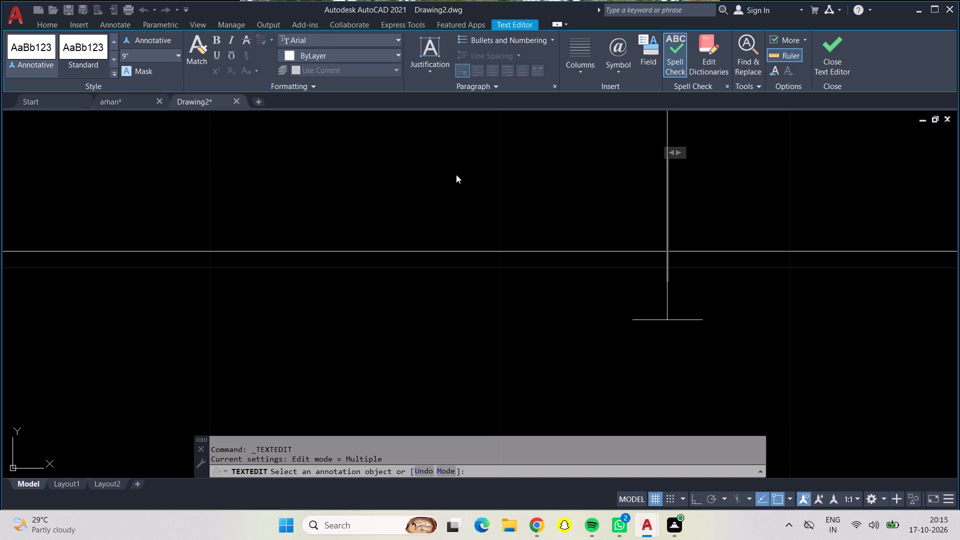
text(25')
click(413, 173)
Re-enter the right-wall length dimension's text as 45' with a text height of 9", and end text editing.
scroll(413, 173, down, 3)
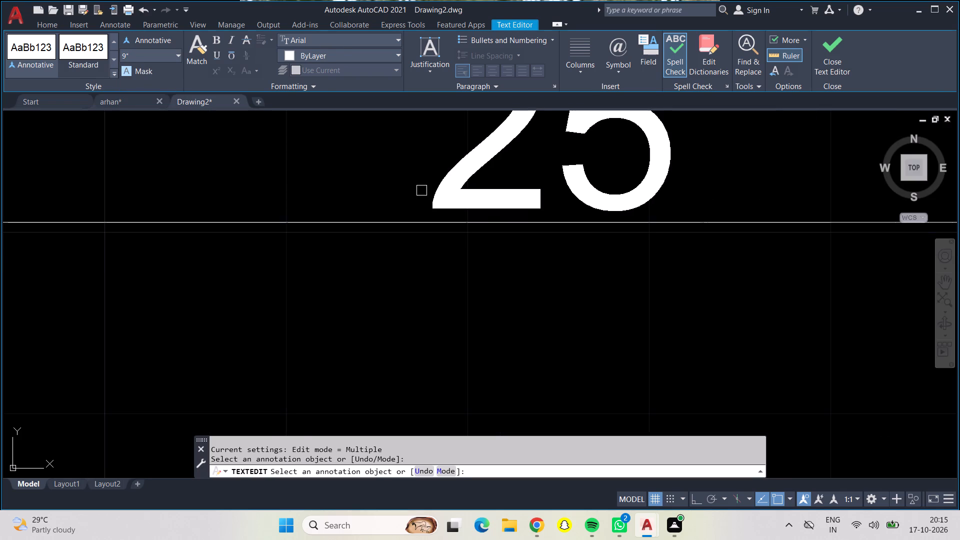
scroll(439, 217, down, 3)
scroll(494, 270, down, 1)
scroll(537, 265, down, 1)
middle_drag(542, 265, 459, 237)
middle_drag(457, 371, 406, 182)
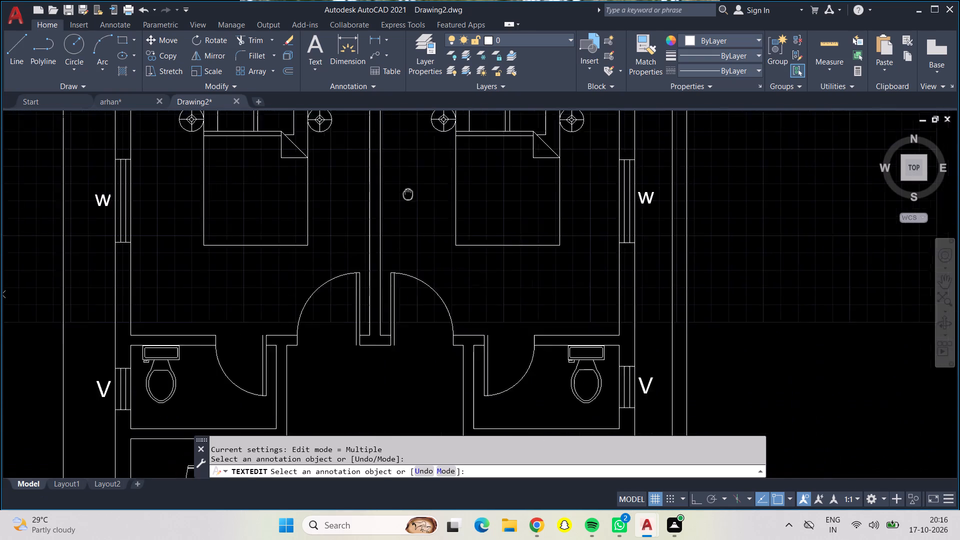
middle_drag(406, 182, 405, 175)
middle_drag(482, 276, 386, 207)
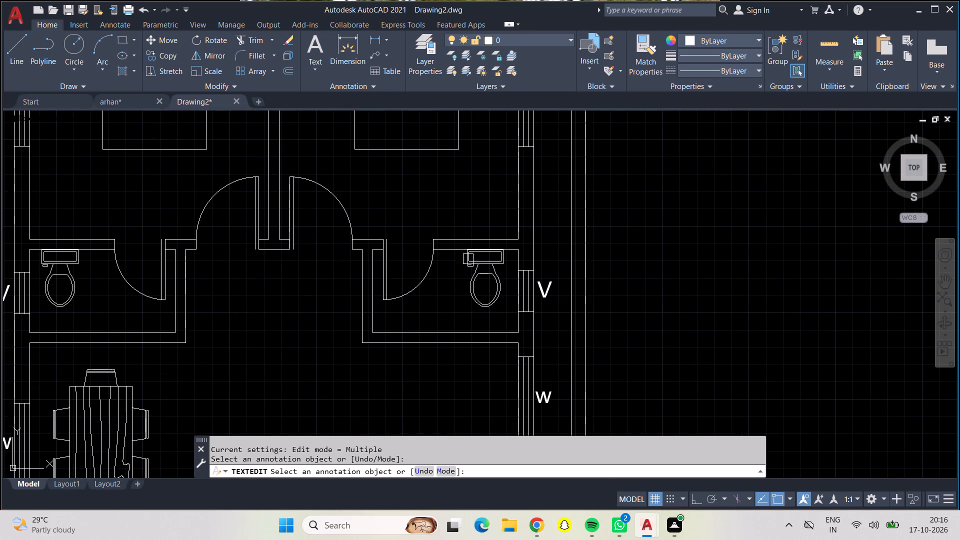
scroll(612, 355, down, 1)
middle_drag(616, 355, 587, 226)
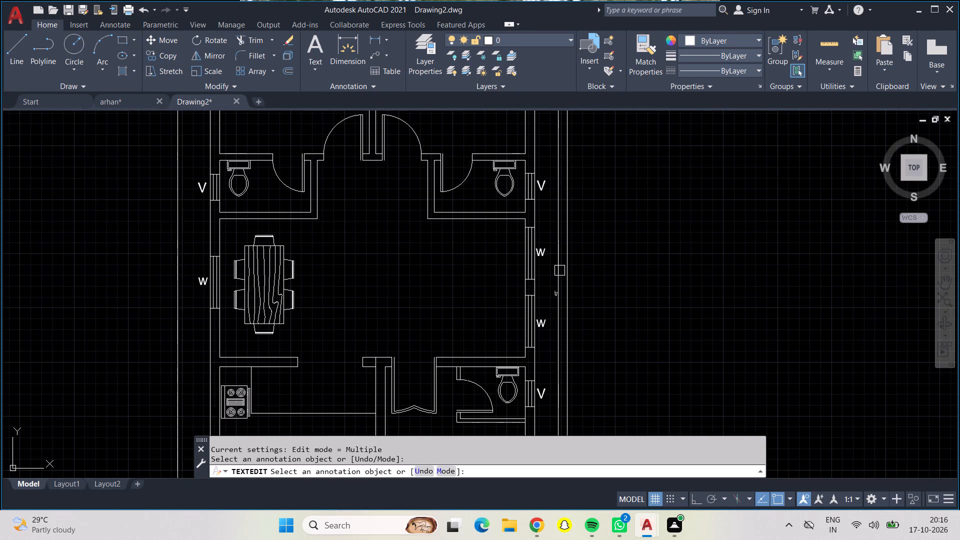
scroll(557, 301, up, 4)
scroll(529, 253, up, 2)
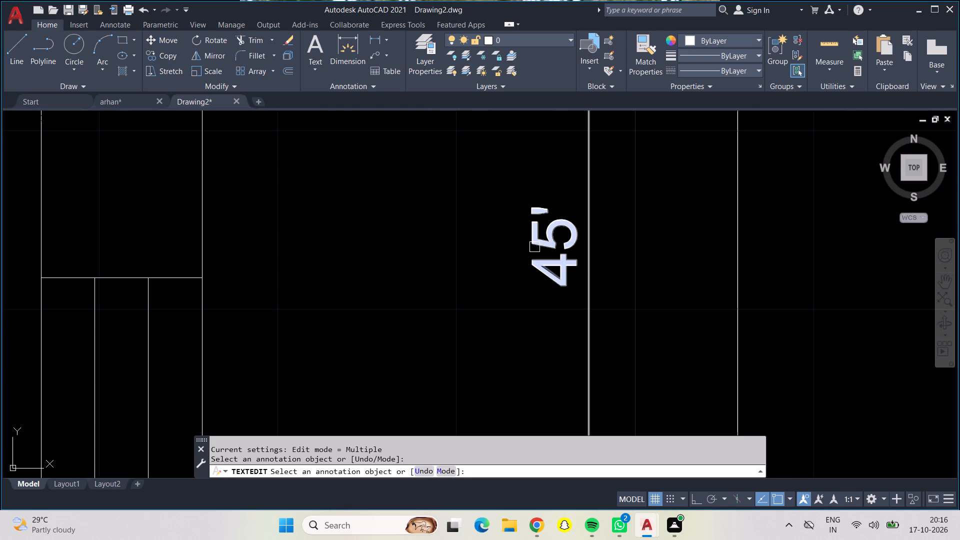
double_click(536, 241)
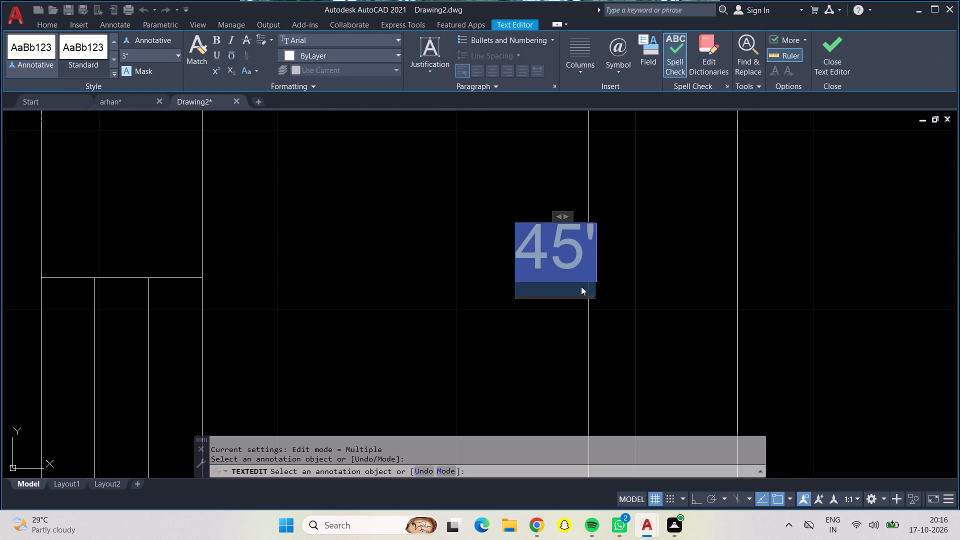
key(BackSpace)
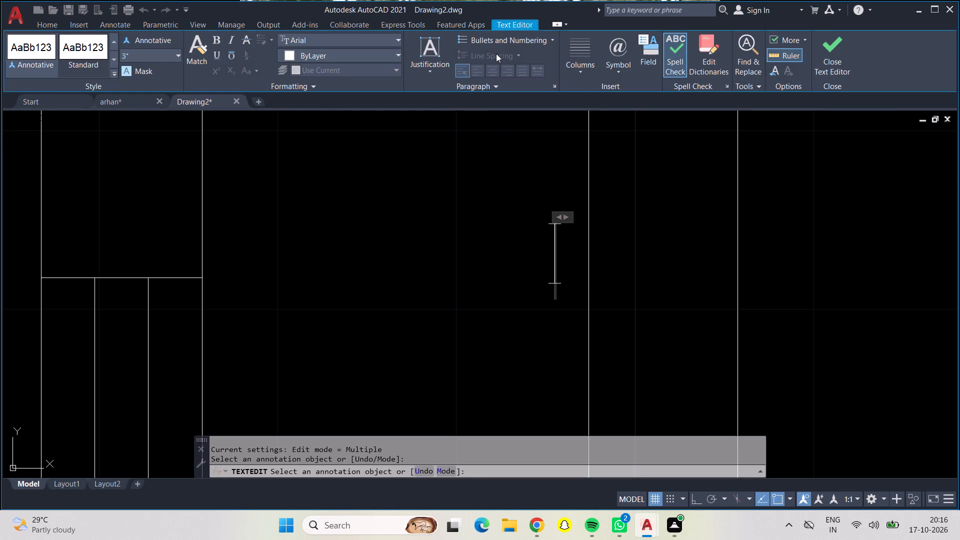
double_click(505, 74)
click(489, 69)
click(180, 53)
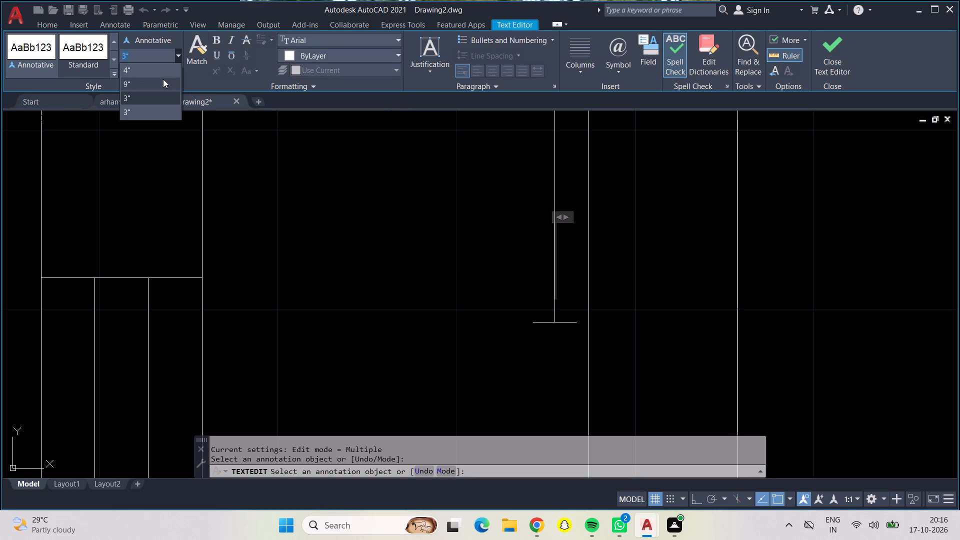
click(163, 79)
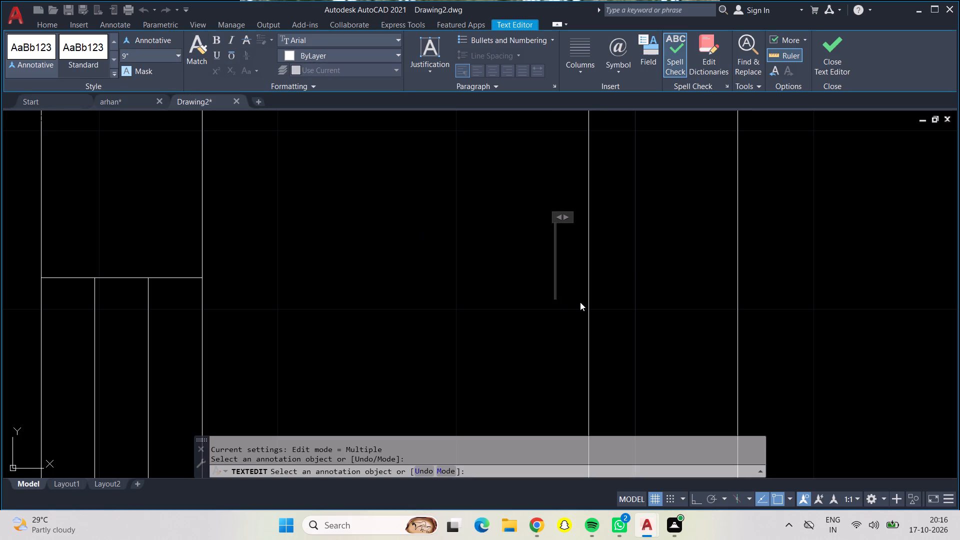
text(45')
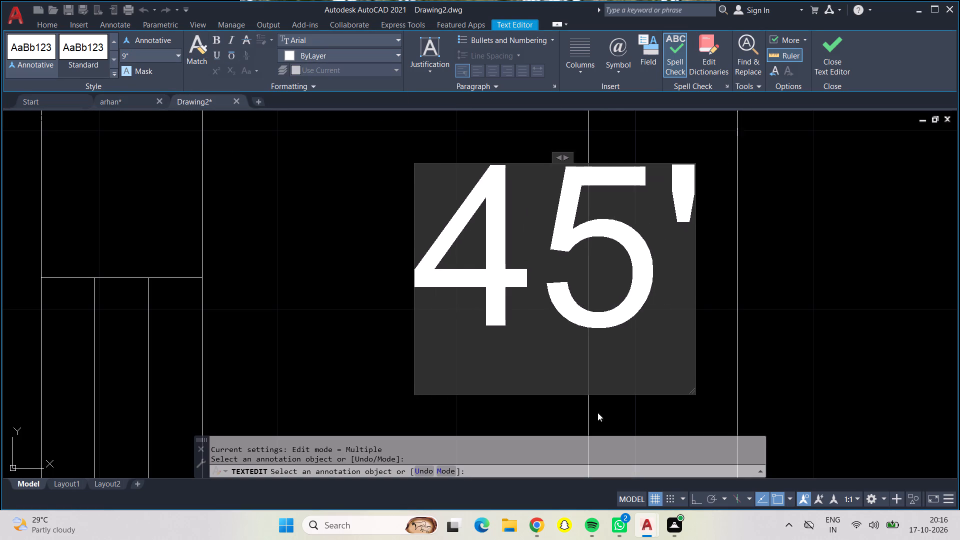
click(375, 345)
scroll(374, 344, down, 3)
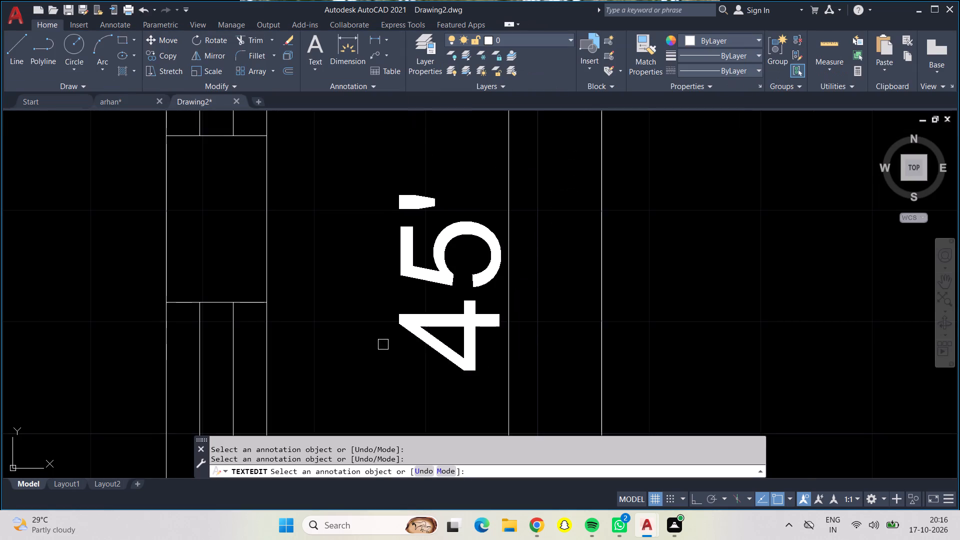
scroll(393, 335, down, 1)
scroll(393, 335, up, 1)
scroll(431, 313, down, 3)
scroll(468, 293, up, 1)
scroll(470, 293, down, 3)
scroll(572, 224, up, 1)
scroll(573, 224, down, 1)
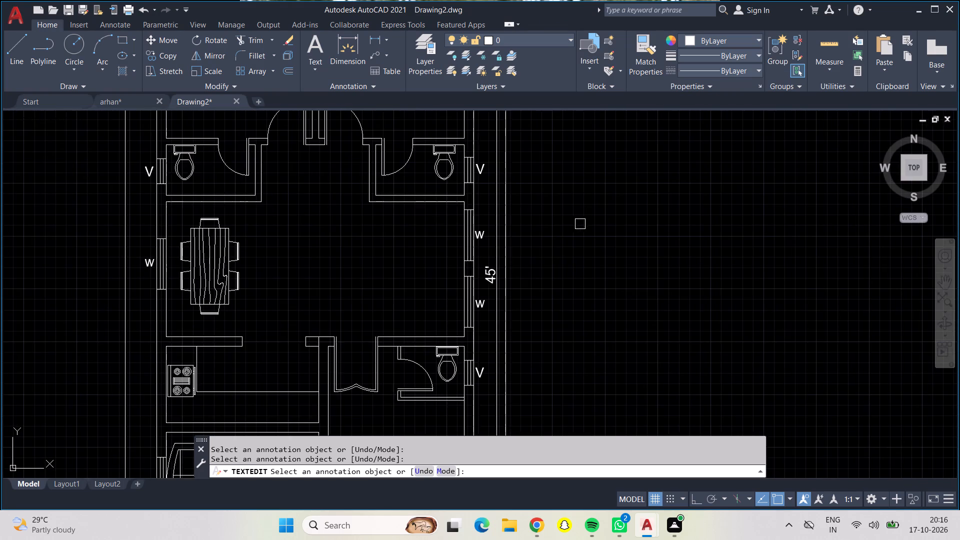
scroll(615, 213, down, 1)
middle_drag(615, 213, 637, 352)
key(Escape)
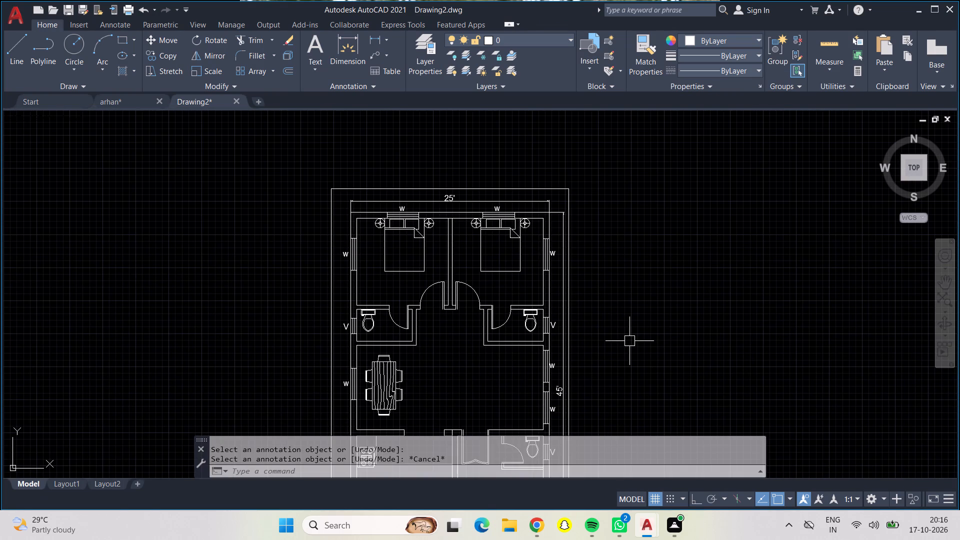
Draw lines along the outer boundary's top edge from the left corner to the right corner and back, and end the Line command.
click(6, 51)
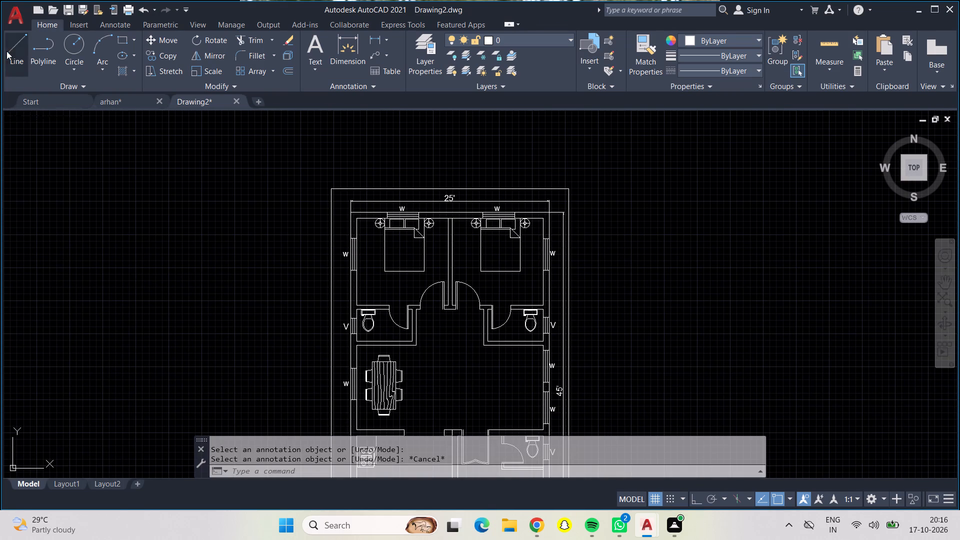
click(331, 191)
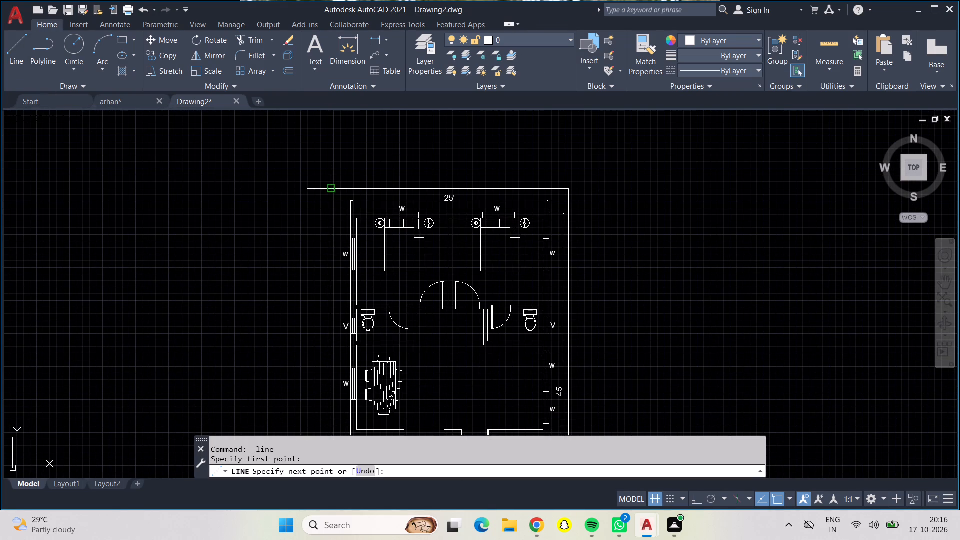
scroll(565, 189, down, 1)
scroll(565, 189, up, 2)
click(565, 189)
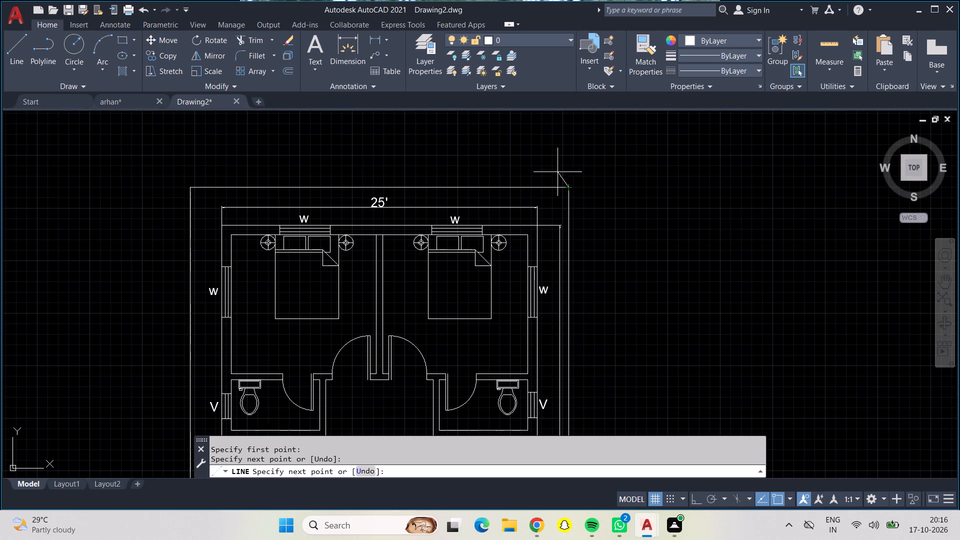
click(191, 187)
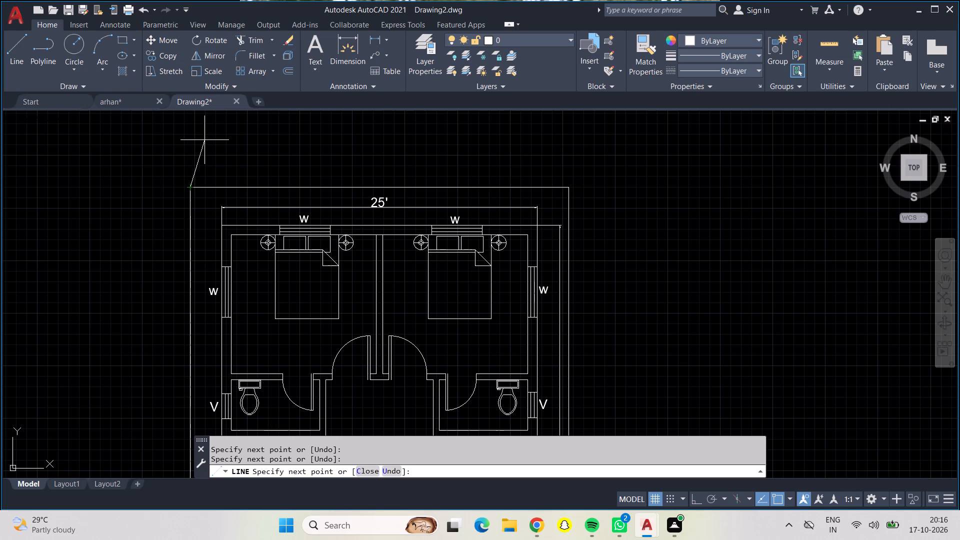
key(Escape)
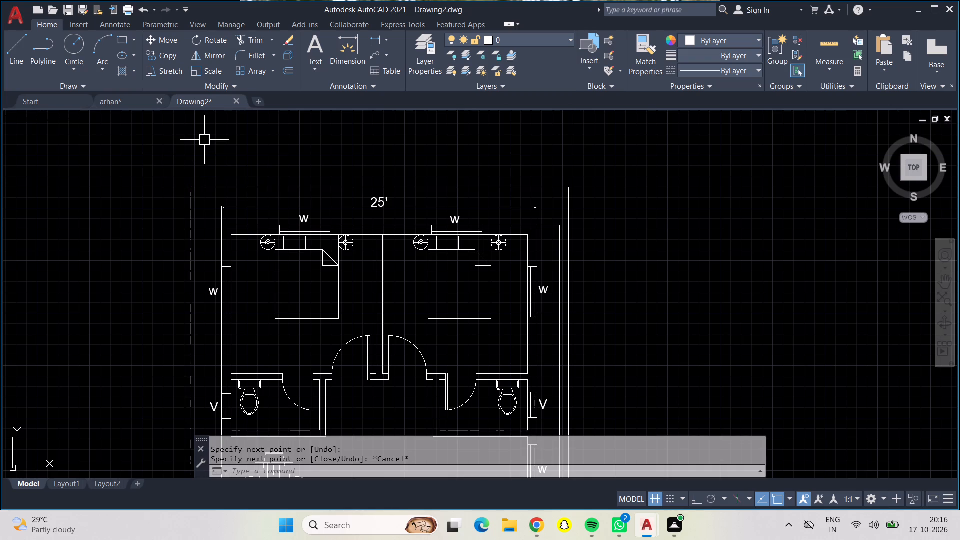
Turn Ortho on, retrace the outer boundary's top edge with lines between its two corners and back, and end the Line command.
key(F8)
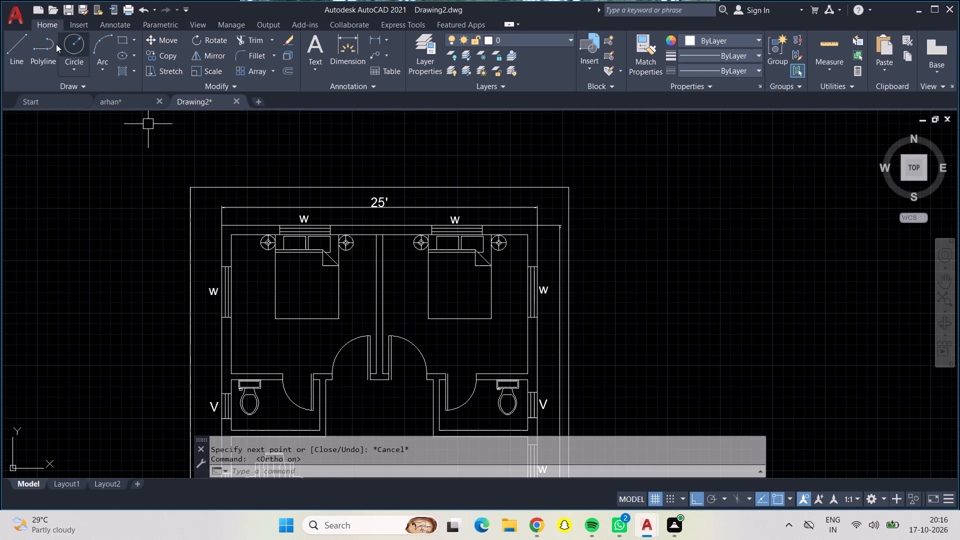
click(11, 55)
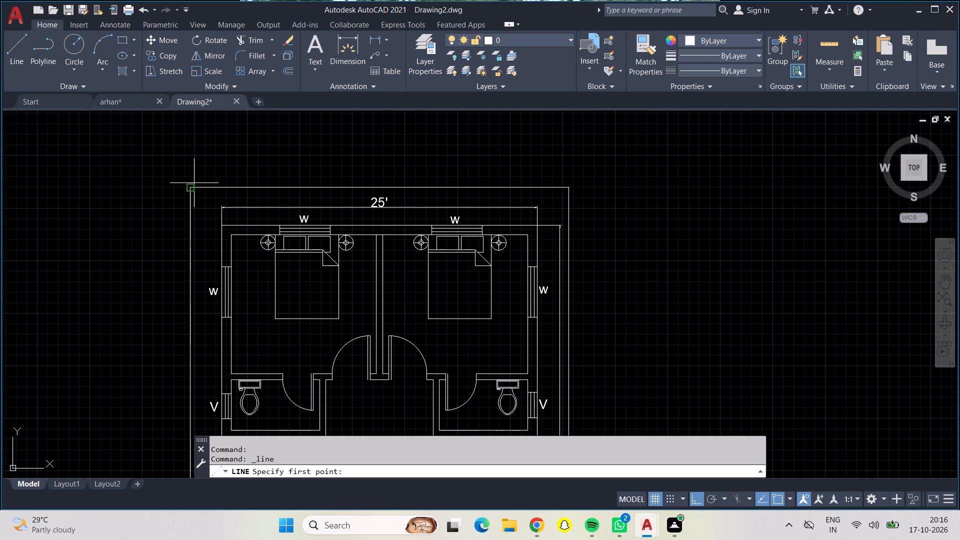
click(191, 183)
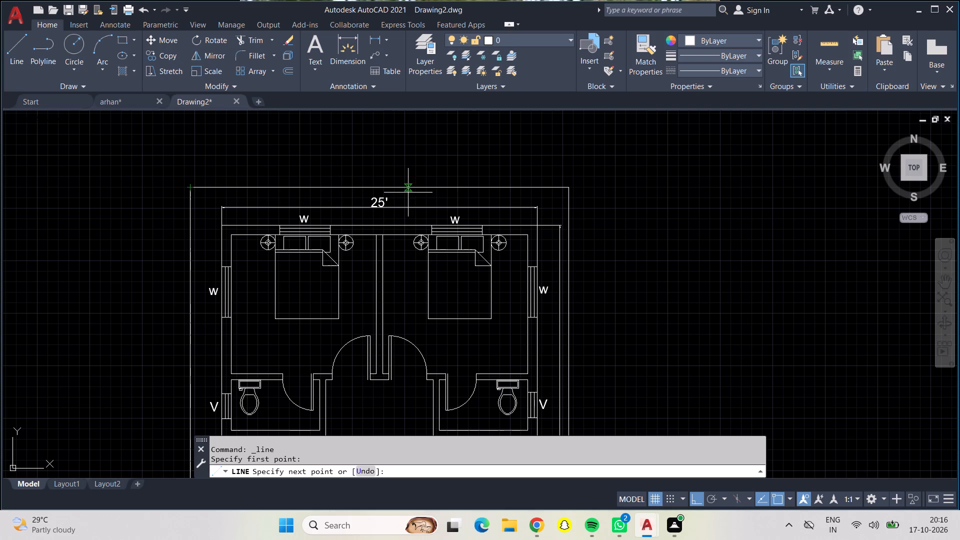
click(567, 188)
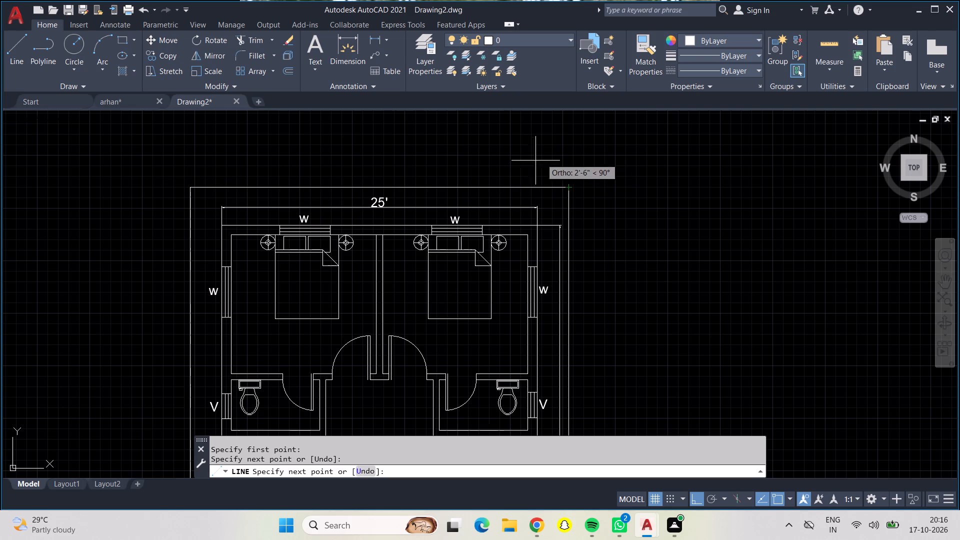
click(188, 185)
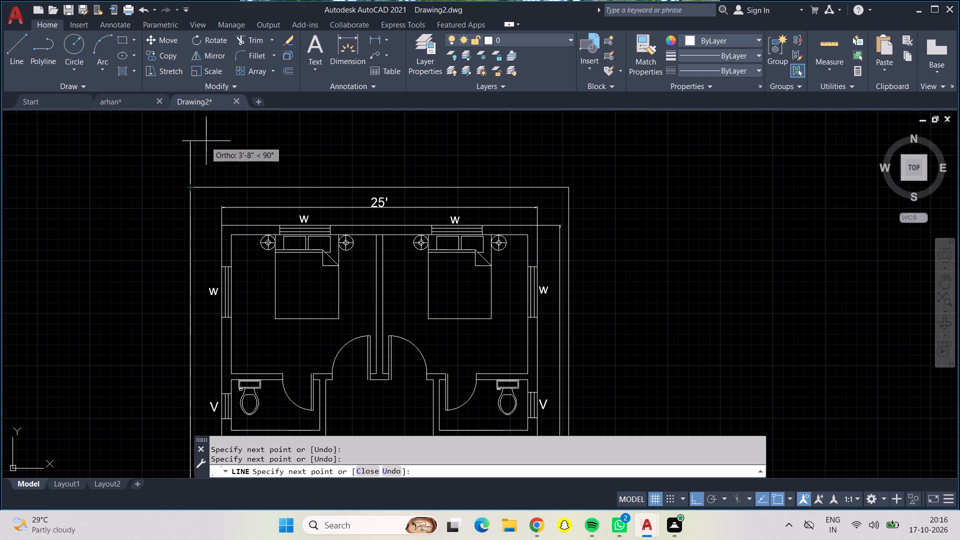
key(Escape)
key(Escape)
key(Escape)
key(Escape)
key(Escape)
key(Escape)
key(Escape)
key(Escape)
key(Escape)
key(Escape)
key(Escape)
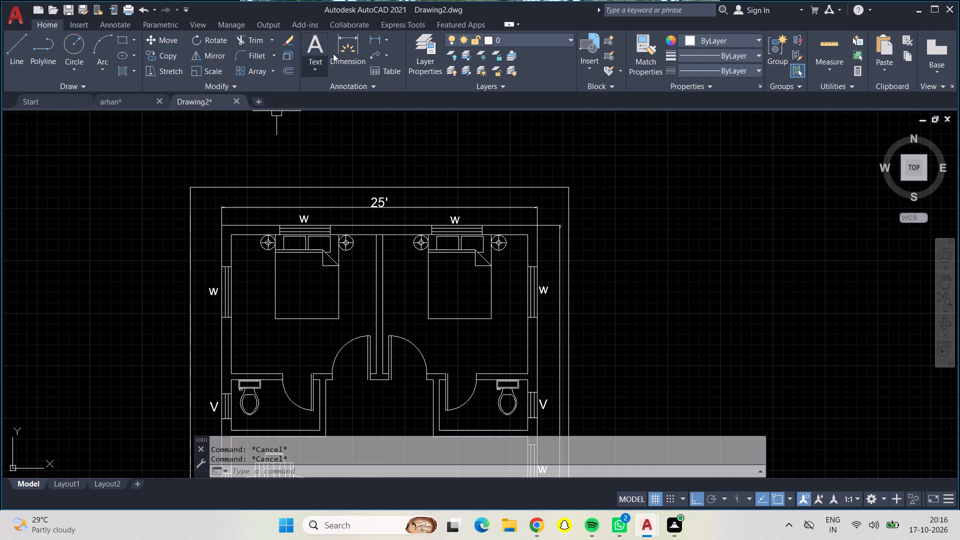
Dimension the full width of the outer boundary's top edge, entering 2' for the dimension line location above it, and end dimensioning.
click(344, 39)
click(342, 46)
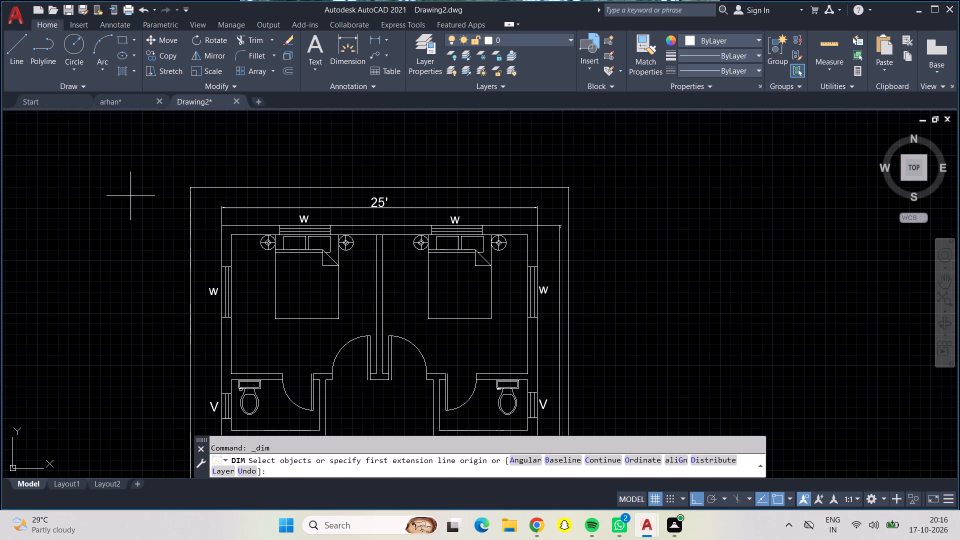
click(187, 186)
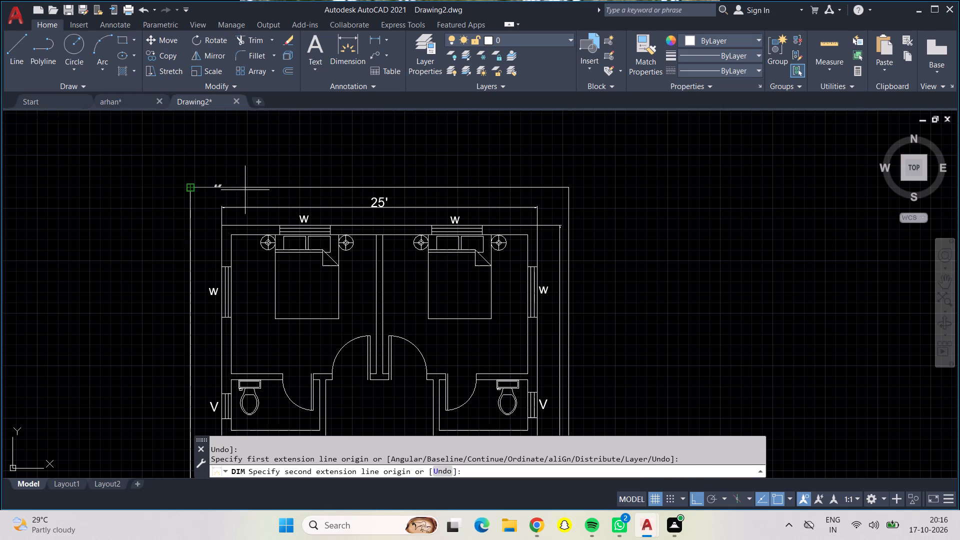
click(569, 187)
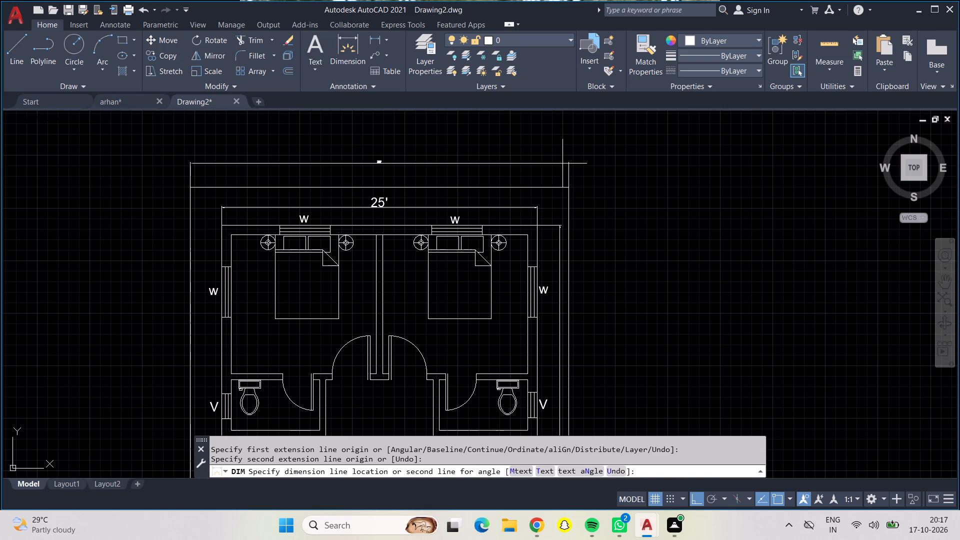
key(2)
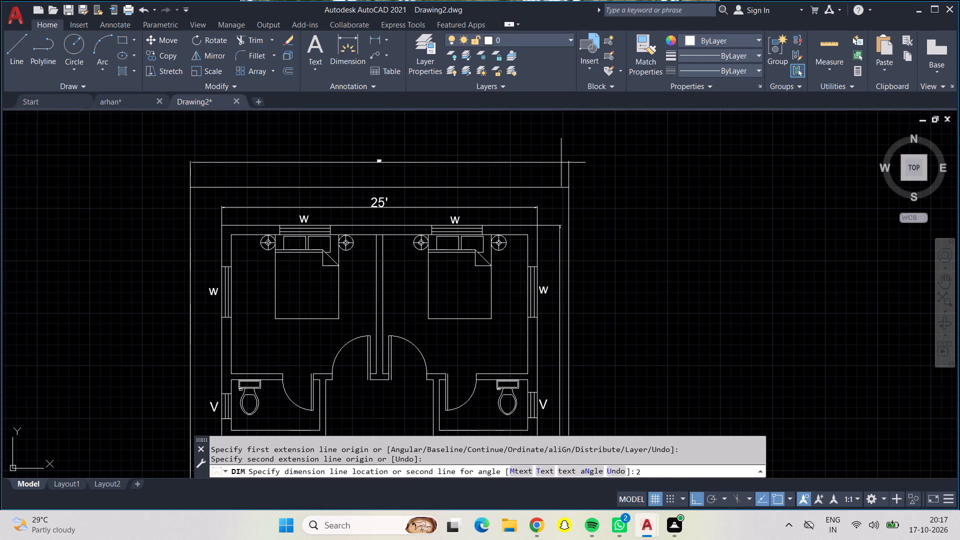
key(apostrophe)
key(Return)
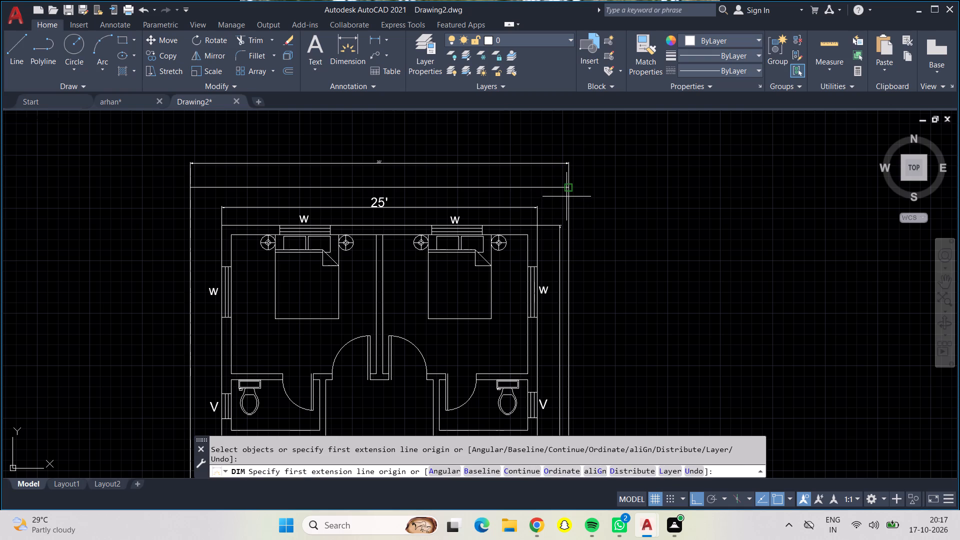
click(574, 177)
scroll(601, 270, down, 1)
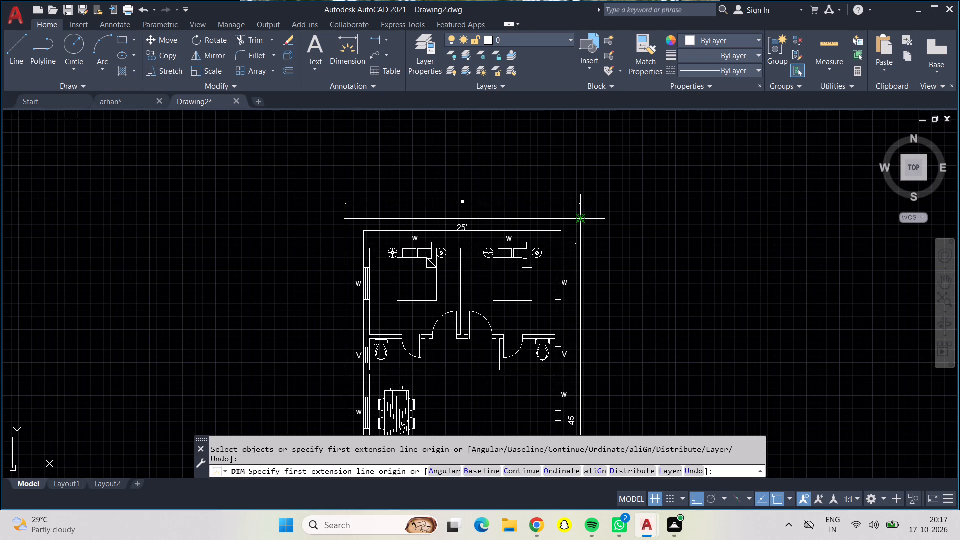
key(Escape)
key(Escape)
key(Escape)
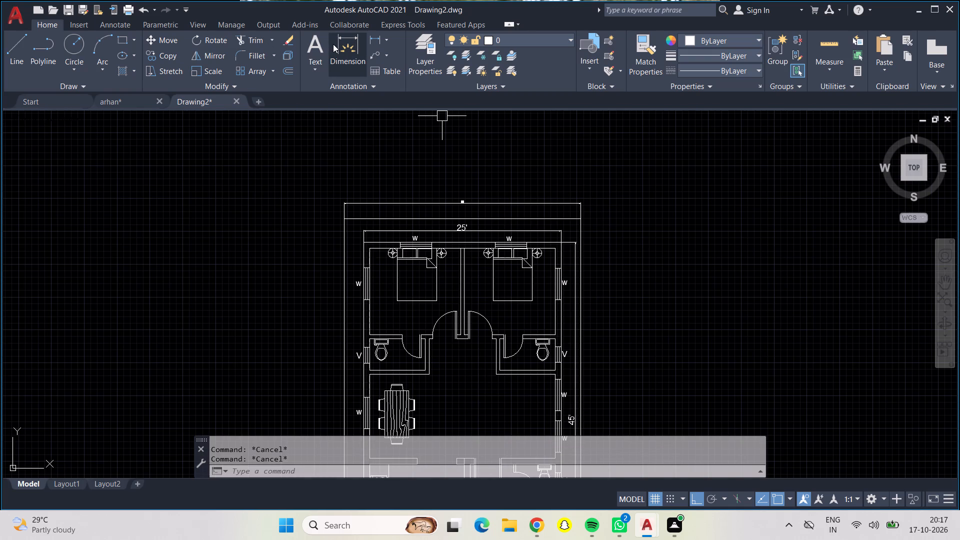
Dimension the full length of the outer boundary's right edge, entering 2' for the dimension line location outside it, and end dimensioning.
click(335, 44)
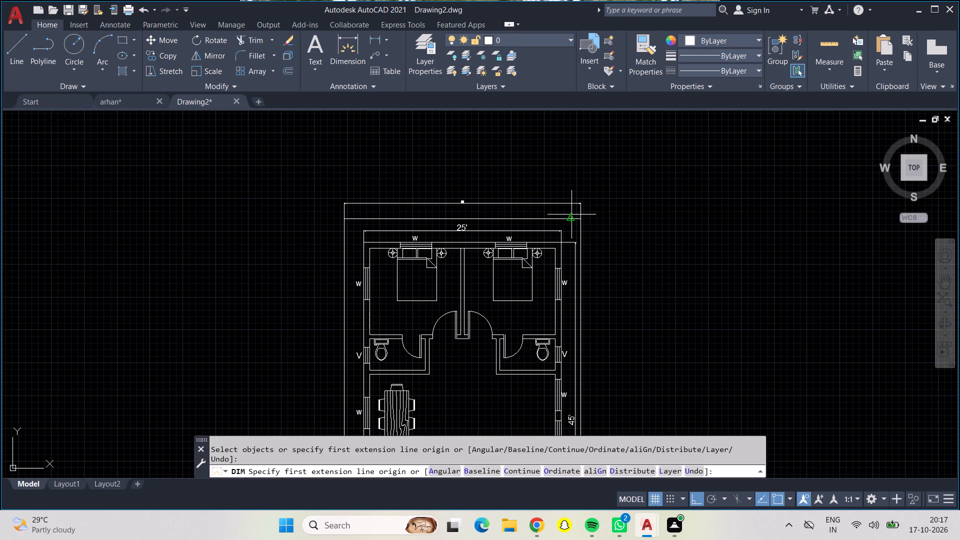
scroll(571, 214, up, 2)
click(593, 226)
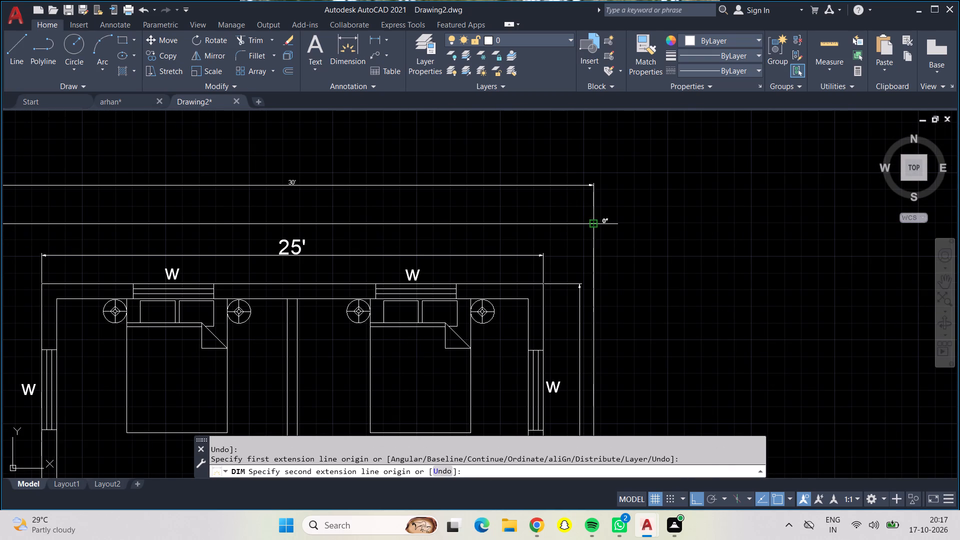
scroll(590, 266, down, 1)
scroll(632, 318, down, 1)
middle_drag(629, 336, 599, 120)
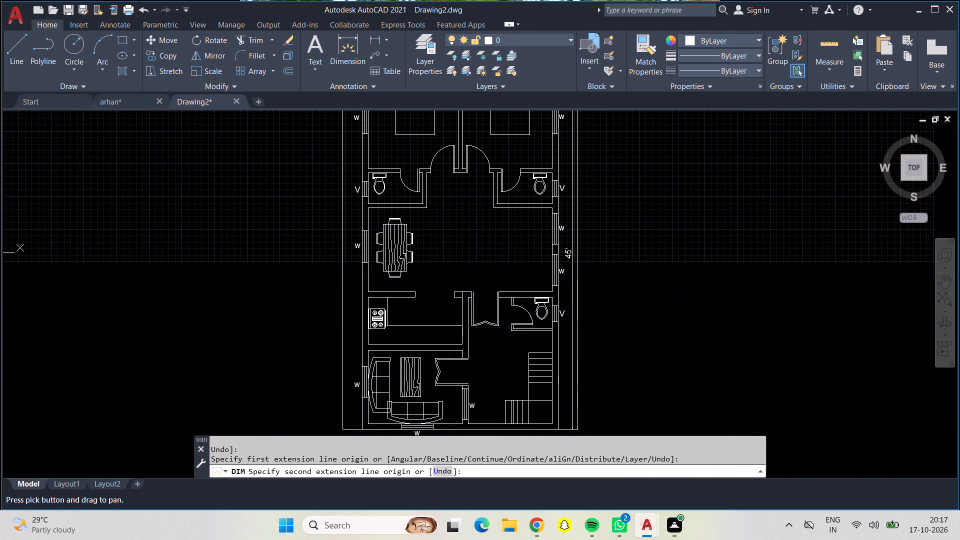
middle_drag(609, 354, 606, 288)
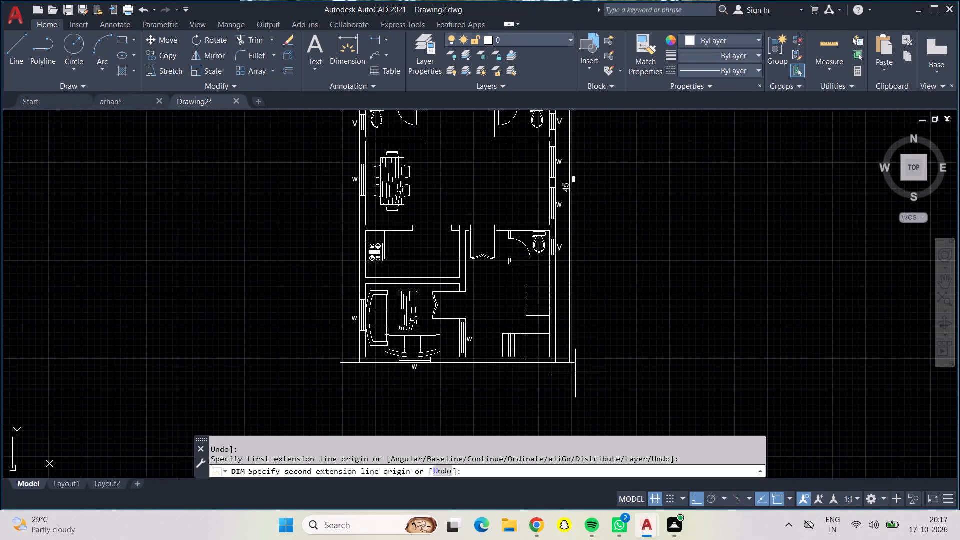
scroll(575, 362, up, 2)
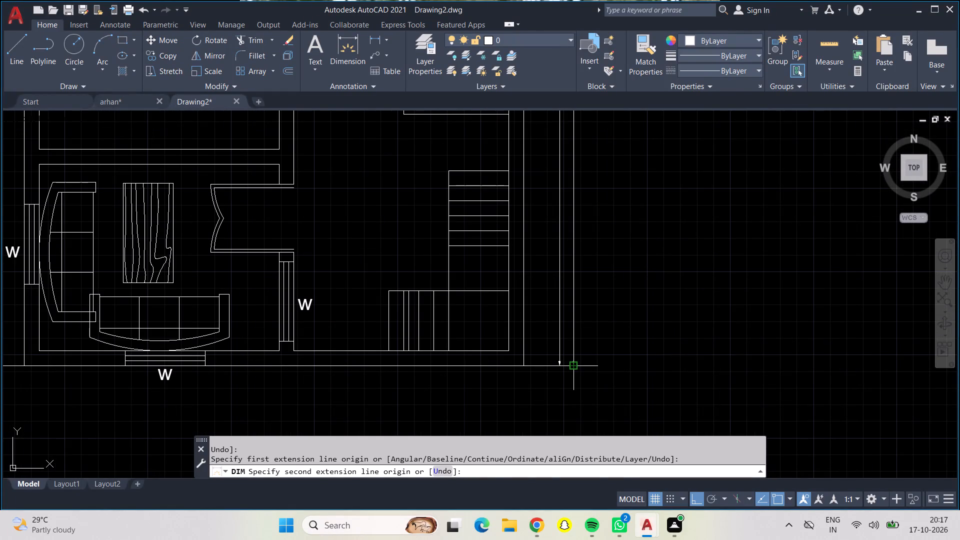
click(575, 364)
key(2)
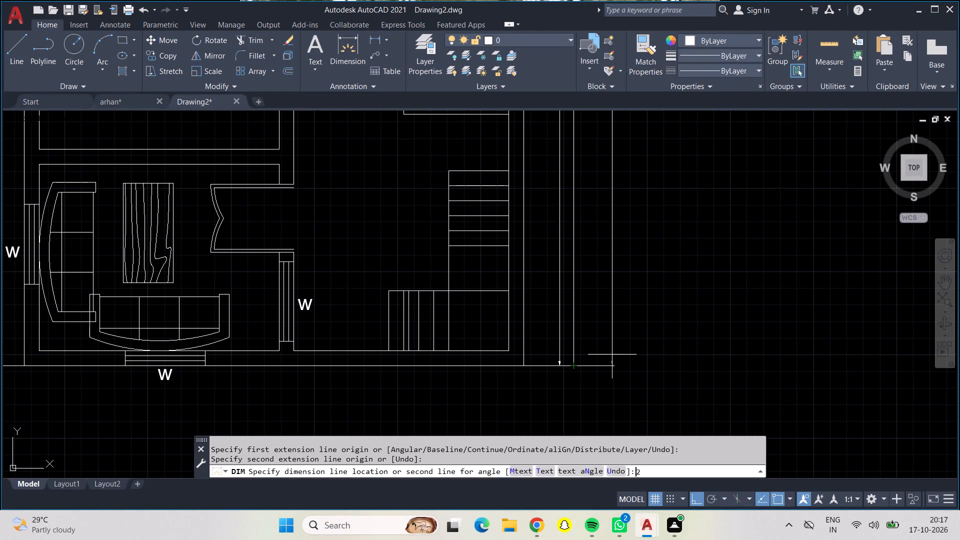
key(apostrophe)
key(Return)
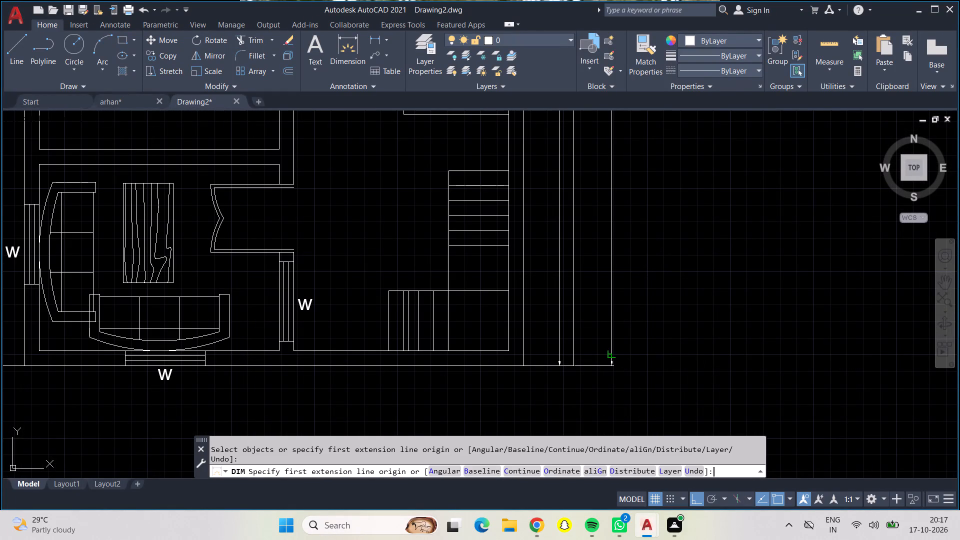
scroll(612, 354, down, 1)
scroll(636, 308, up, 1)
scroll(638, 291, down, 2)
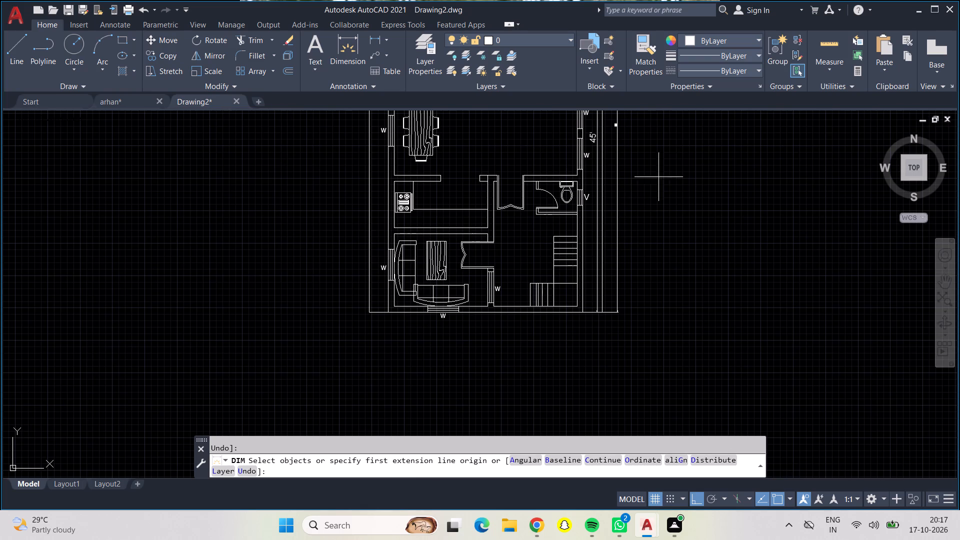
middle_drag(668, 160, 672, 346)
key(Escape)
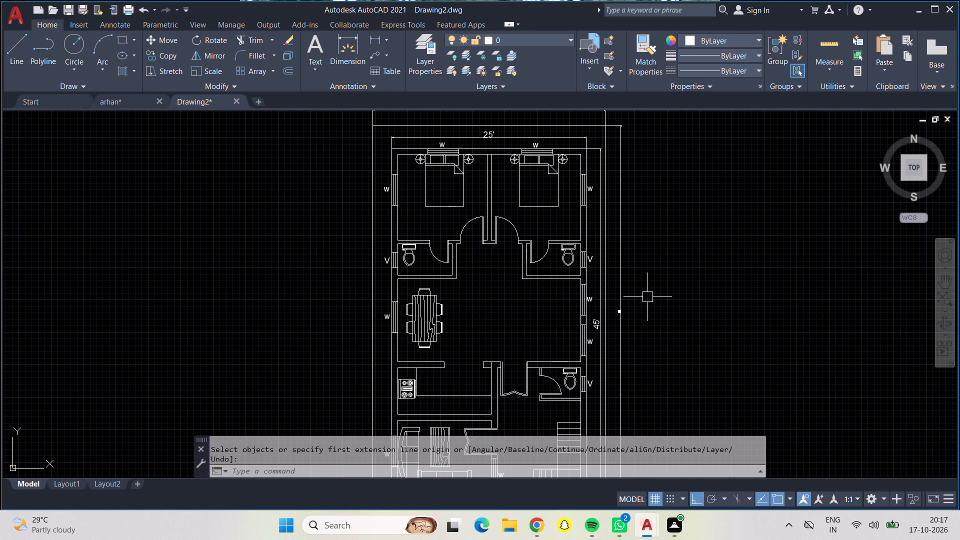
Re-enter the outer boundary's top width dimension text as 30' with a text height of 9".
middle_drag(488, 314, 489, 315)
middle_drag(489, 315, 506, 414)
scroll(510, 208, down, 1)
scroll(510, 208, up, 1)
scroll(510, 208, down, 1)
scroll(510, 208, up, 2)
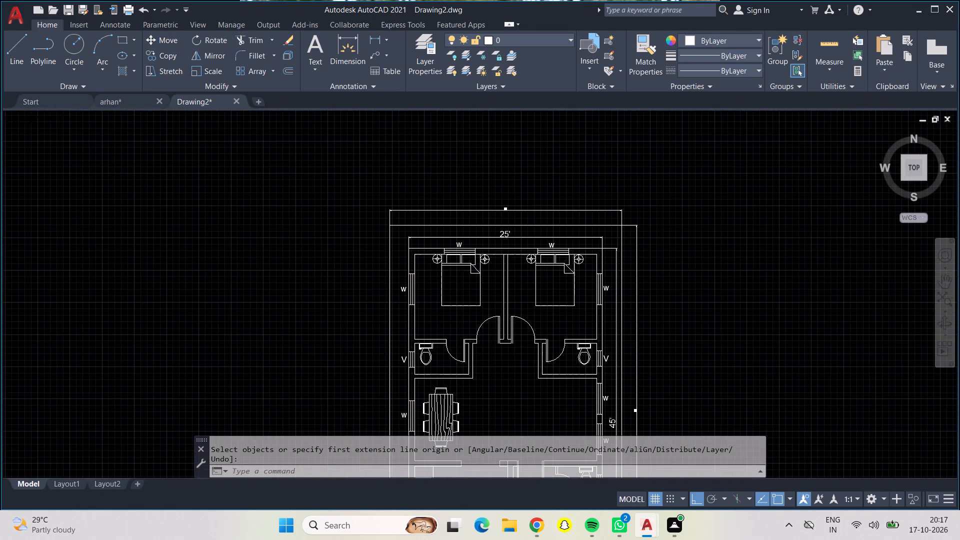
scroll(510, 208, up, 1)
scroll(510, 208, down, 1)
scroll(510, 208, up, 1)
scroll(510, 208, down, 1)
scroll(510, 208, up, 5)
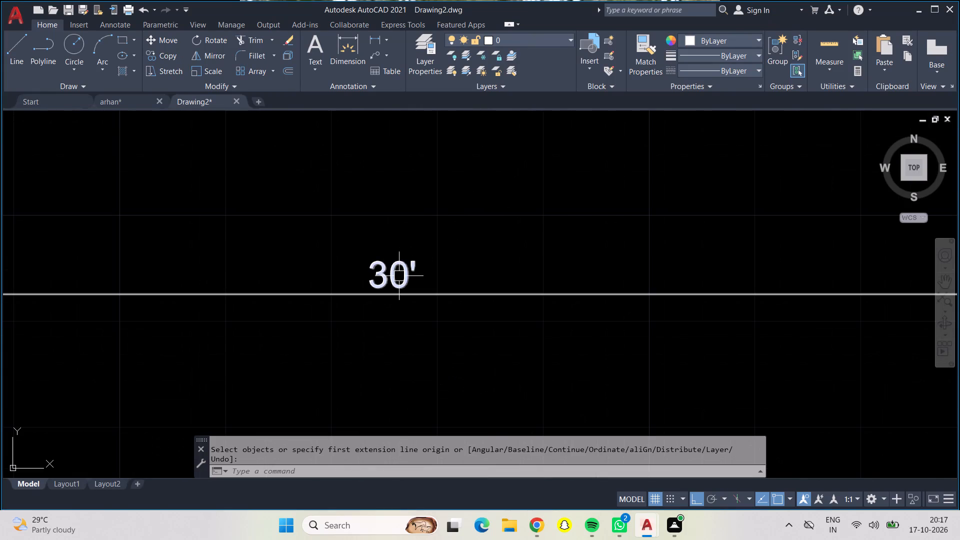
click(399, 276)
double_click(399, 276)
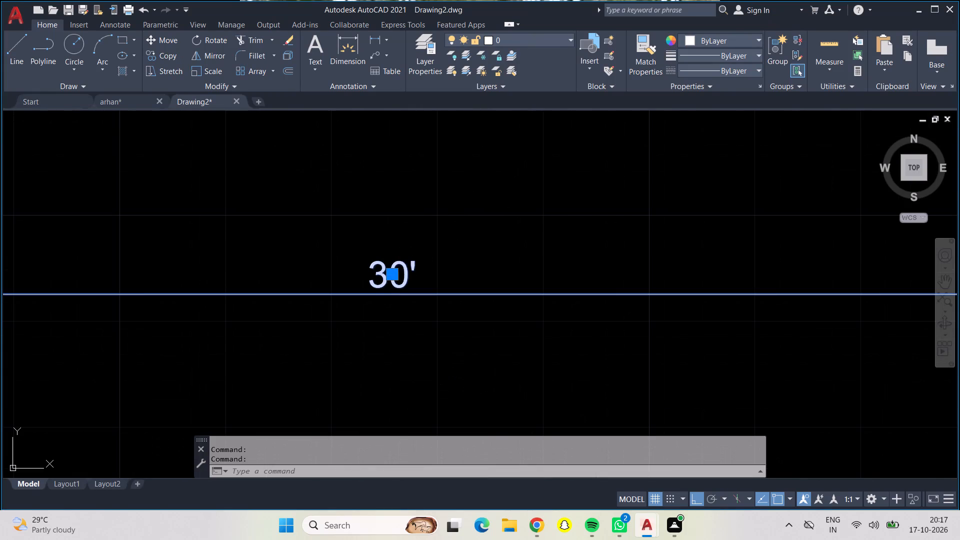
key(Right)
key(Right)
key(Right)
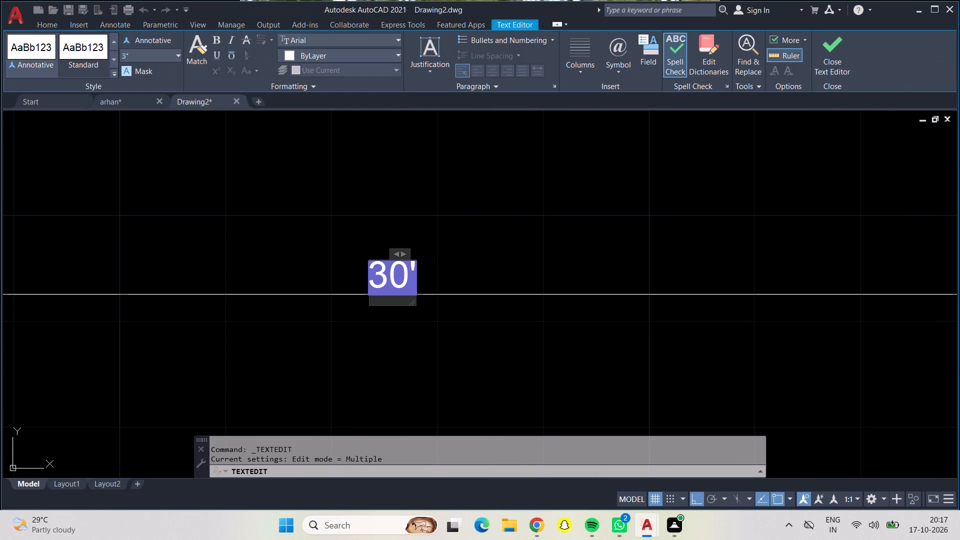
key(BackSpace)
key(BackSpace)
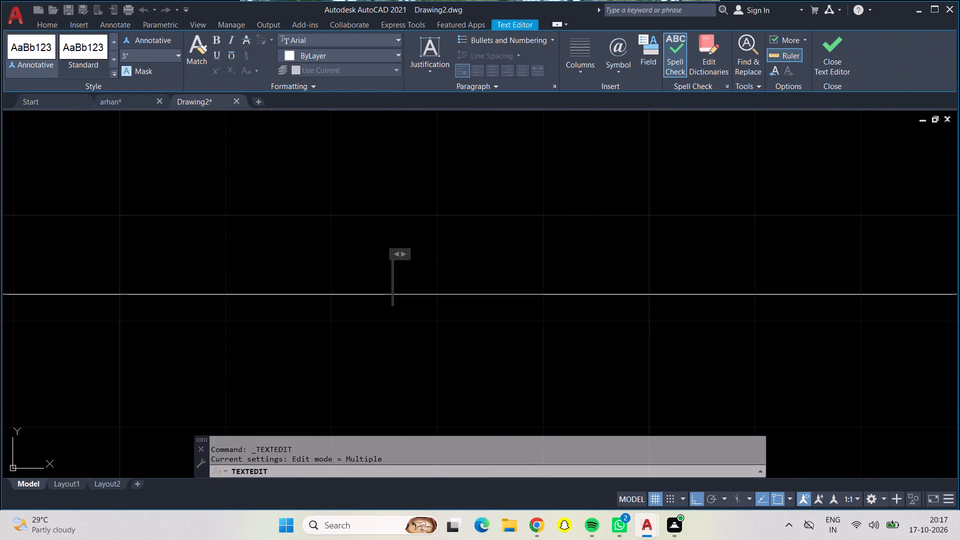
click(178, 55)
click(172, 85)
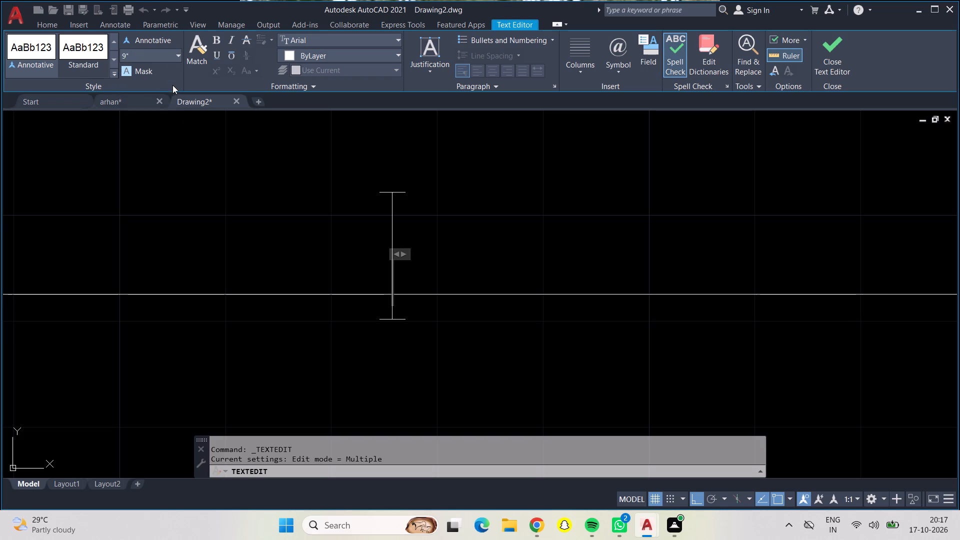
text(30')
click(318, 168)
scroll(387, 249, down, 3)
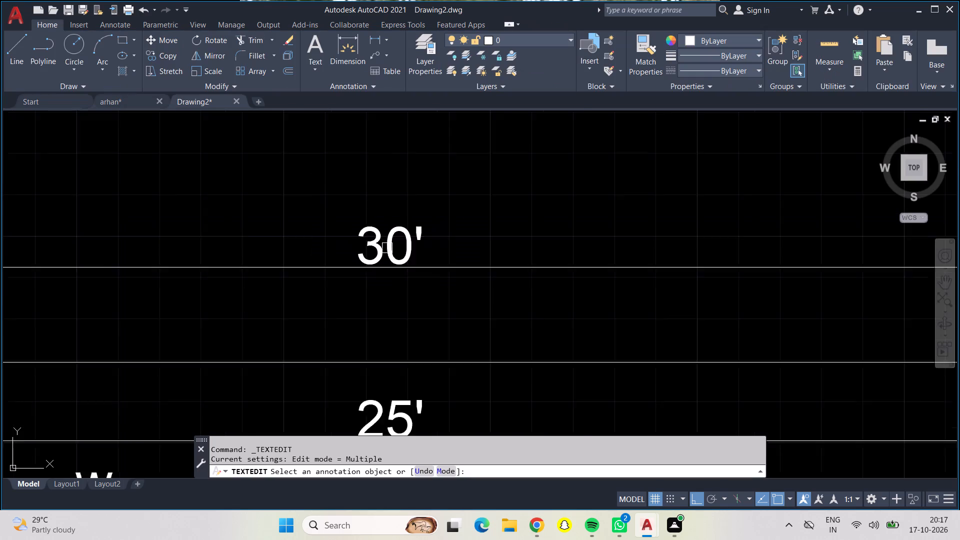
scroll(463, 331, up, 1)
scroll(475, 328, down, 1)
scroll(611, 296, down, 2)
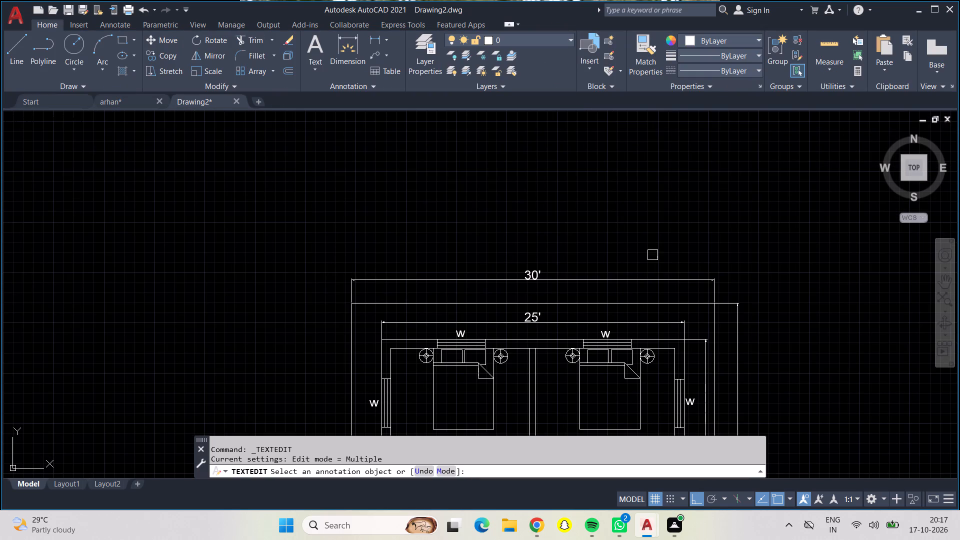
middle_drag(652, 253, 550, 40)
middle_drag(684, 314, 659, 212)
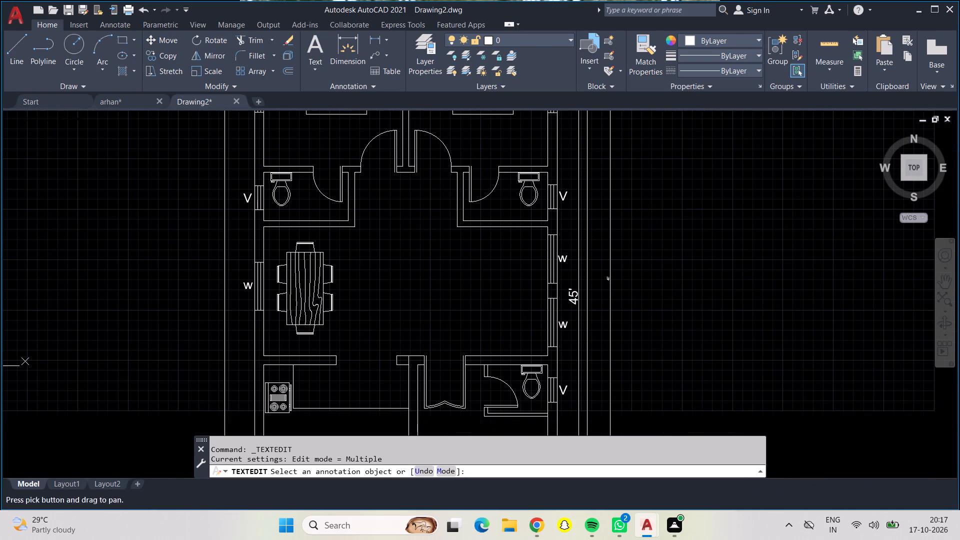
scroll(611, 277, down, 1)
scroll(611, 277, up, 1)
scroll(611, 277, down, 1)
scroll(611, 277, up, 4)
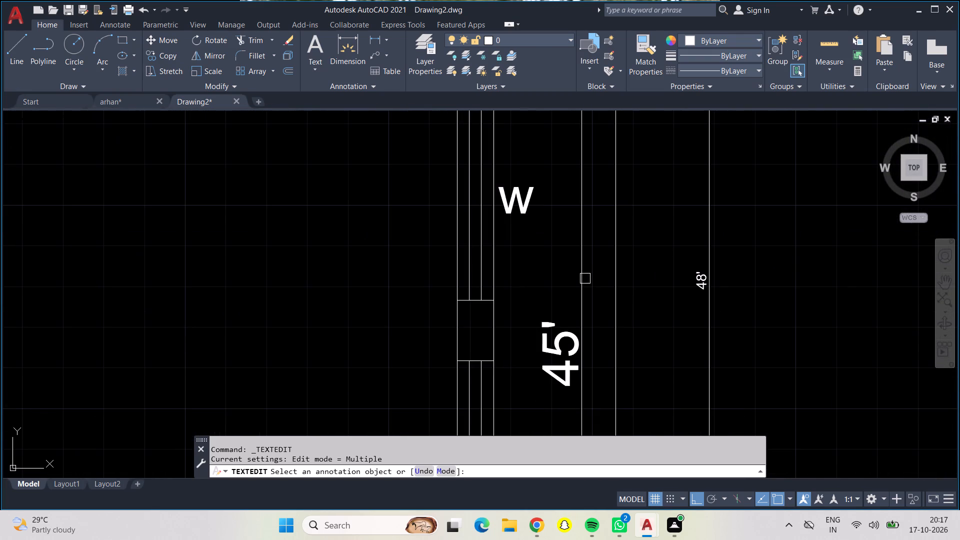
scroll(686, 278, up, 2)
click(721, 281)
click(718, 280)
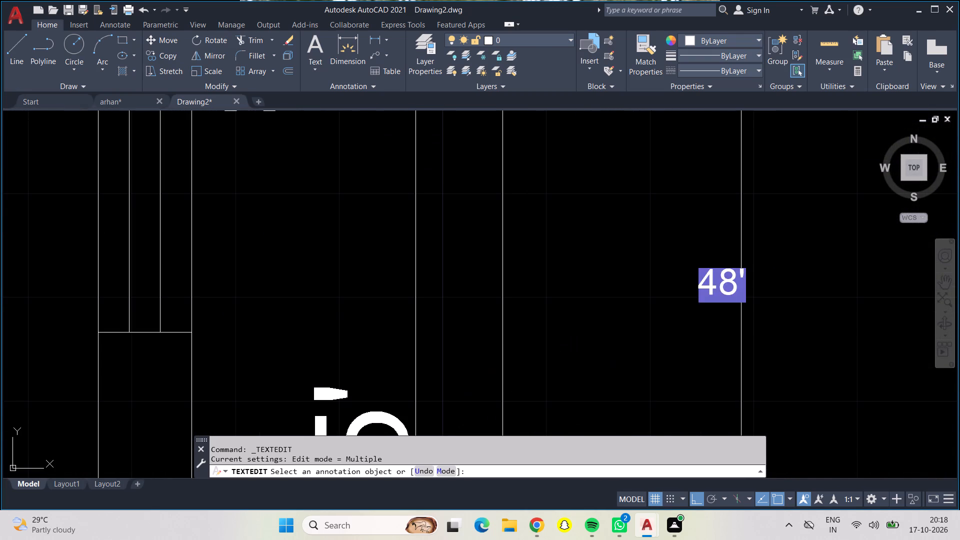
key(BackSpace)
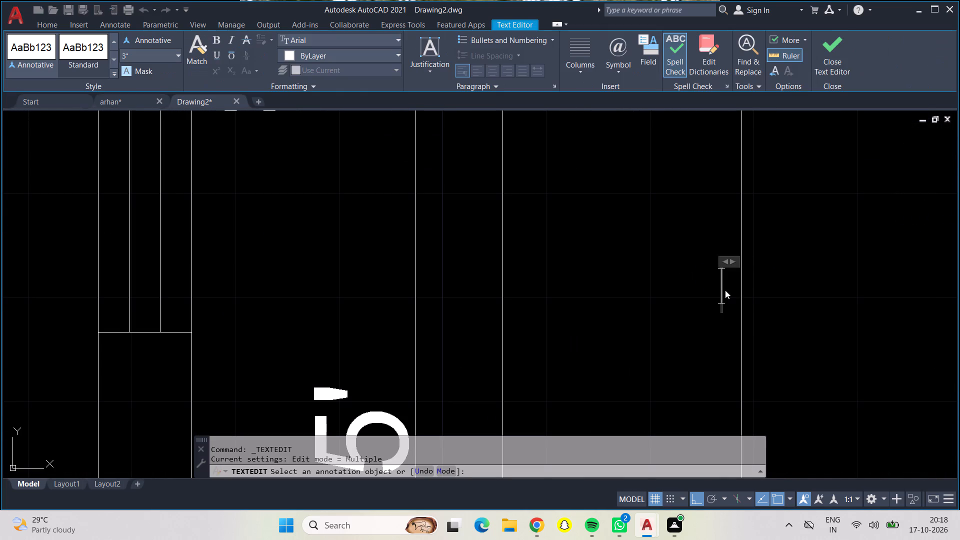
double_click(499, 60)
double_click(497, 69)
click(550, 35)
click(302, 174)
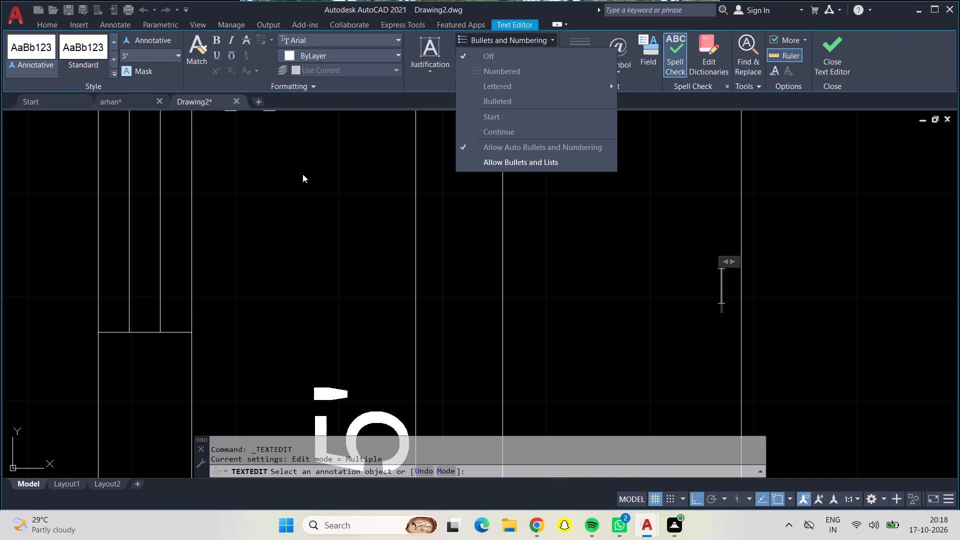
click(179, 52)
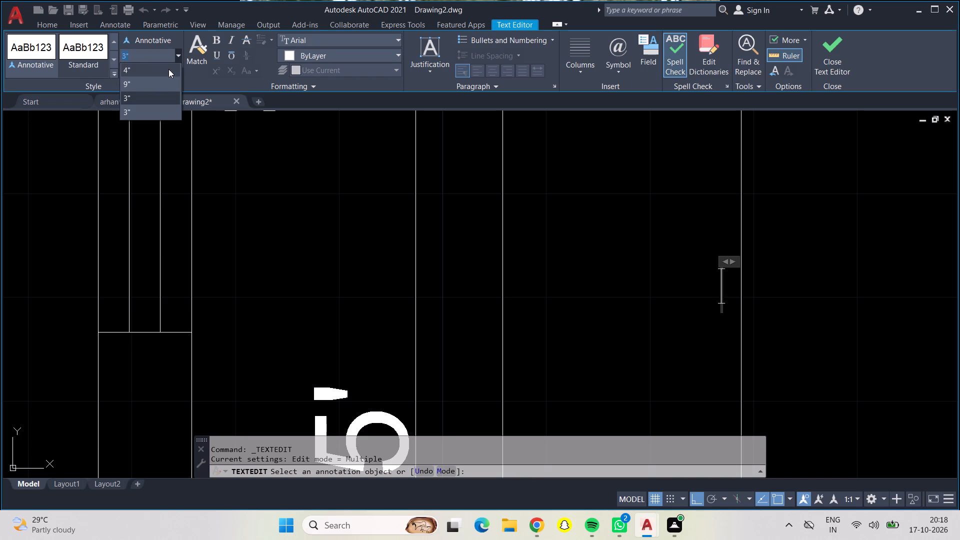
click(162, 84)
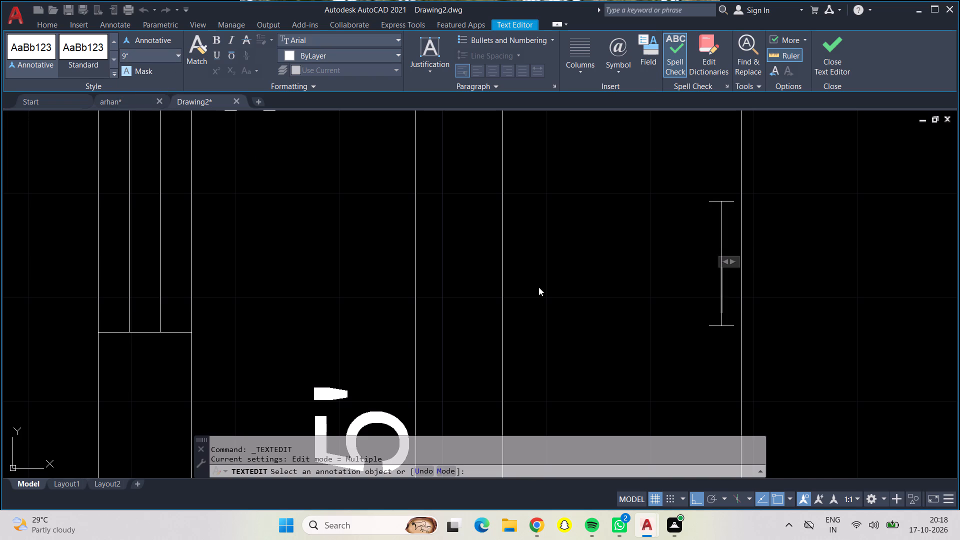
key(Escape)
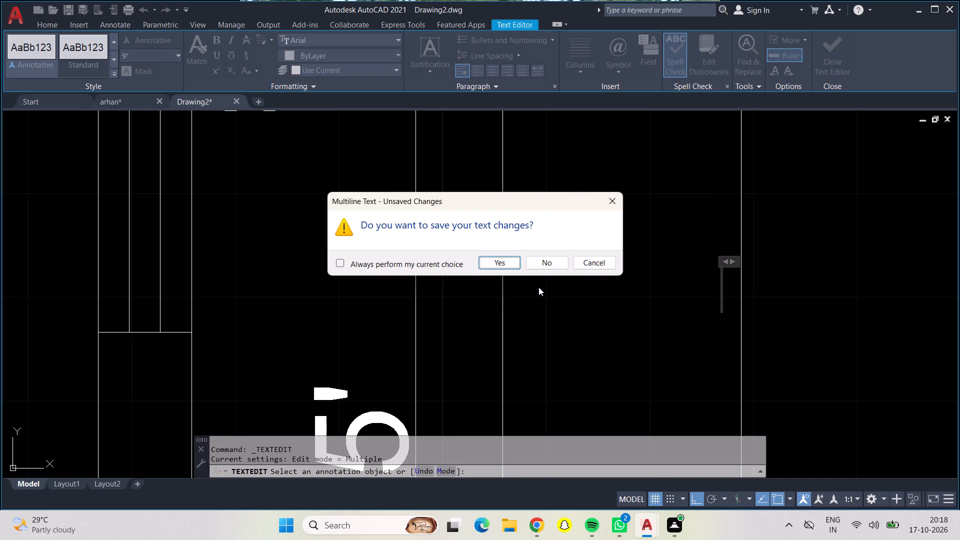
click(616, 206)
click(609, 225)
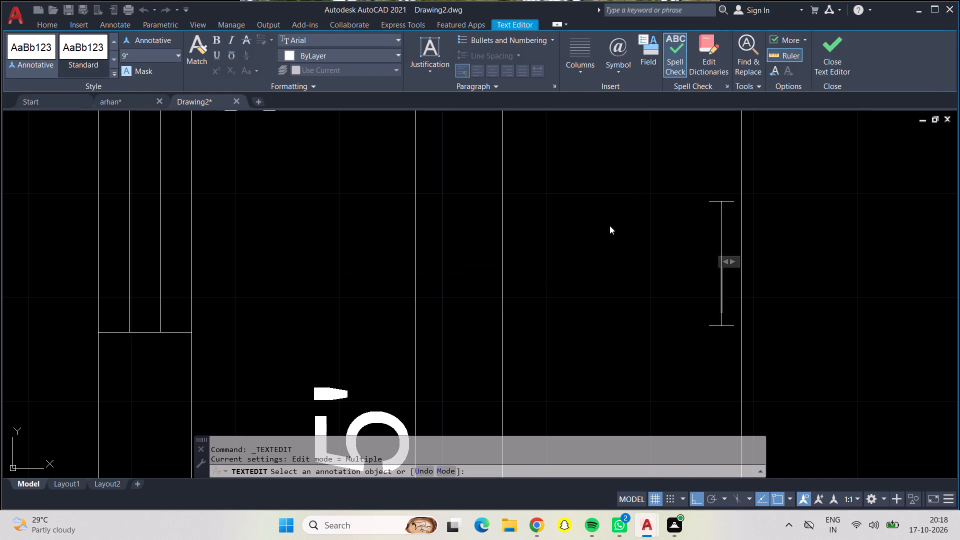
Re-enter the outer boundary's right-side length dimension text as 48' with a text height of 9" and end text editing.
double_click(729, 280)
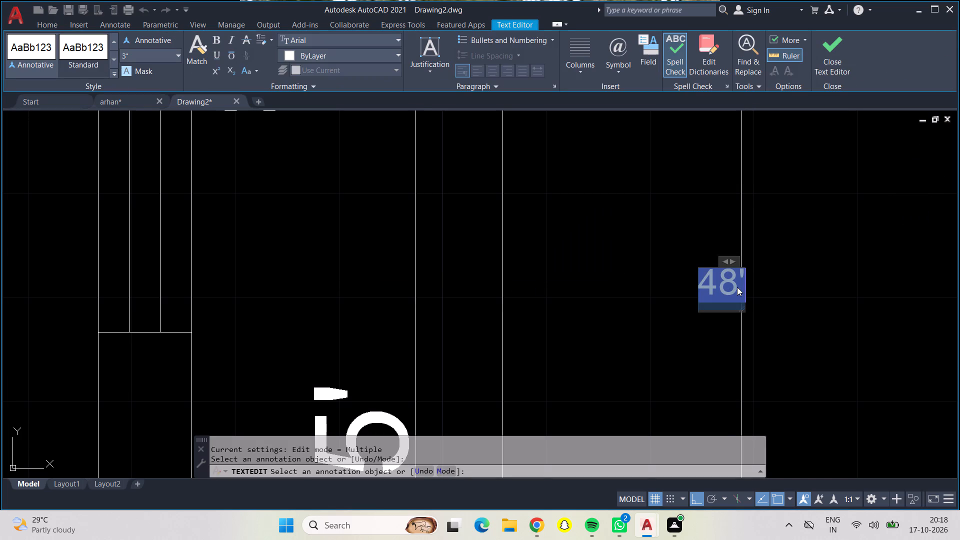
key(BackSpace)
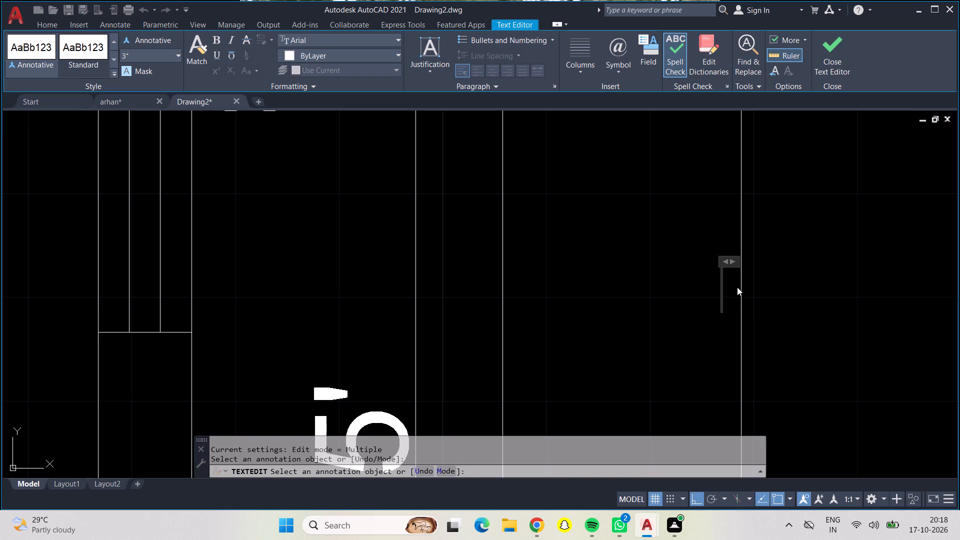
click(181, 56)
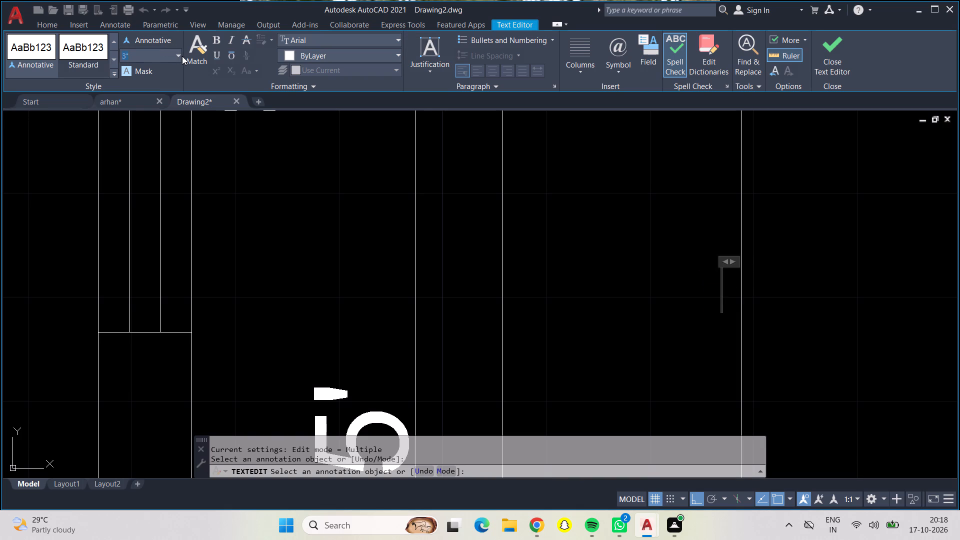
click(176, 54)
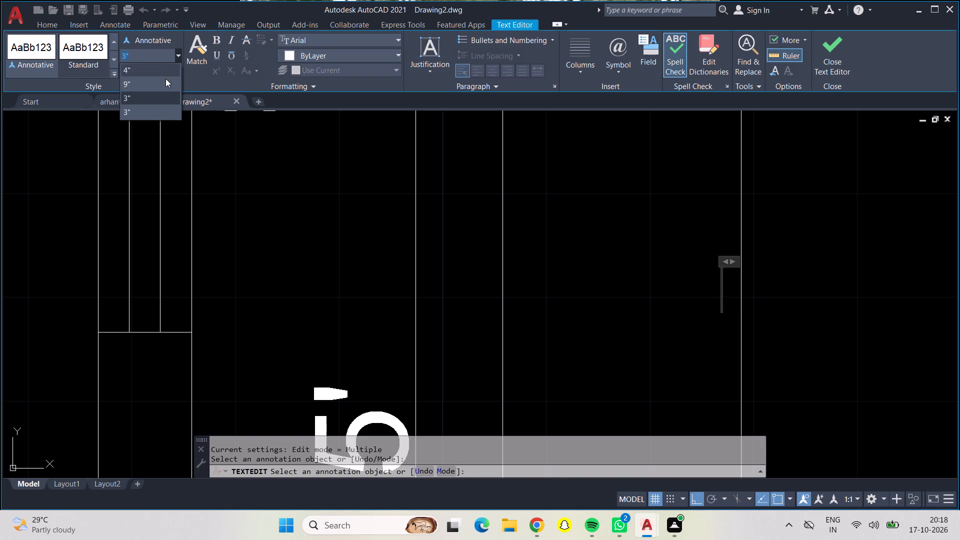
click(165, 86)
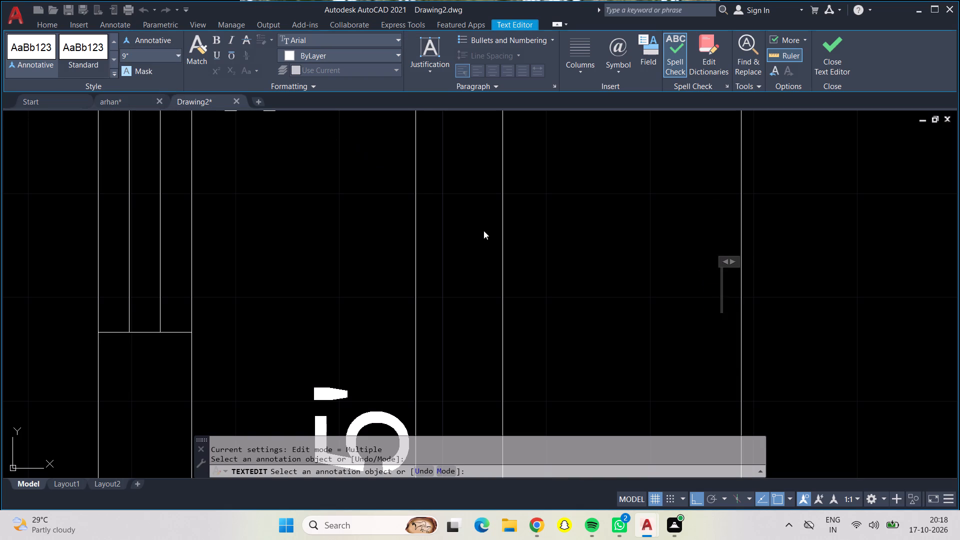
text(48')
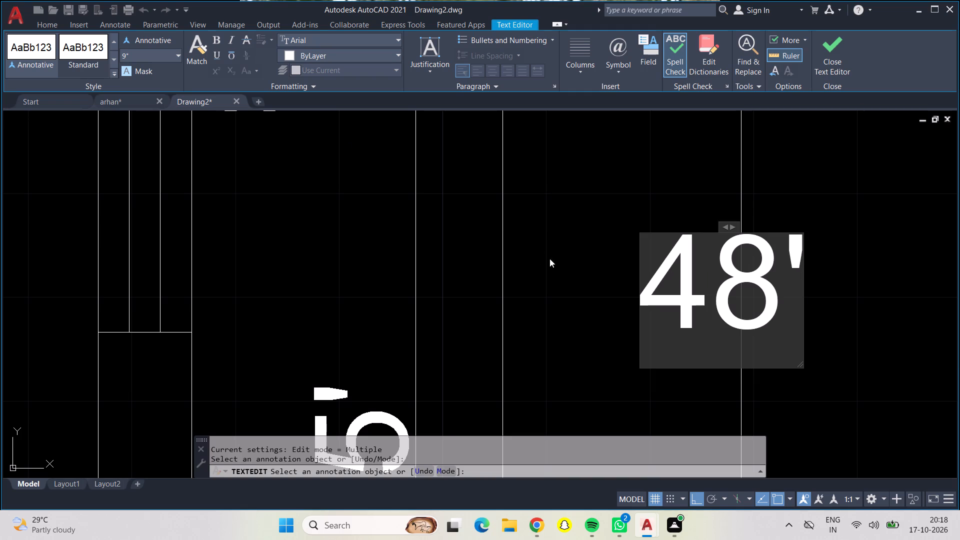
click(549, 258)
scroll(564, 263, down, 8)
scroll(524, 262, down, 1)
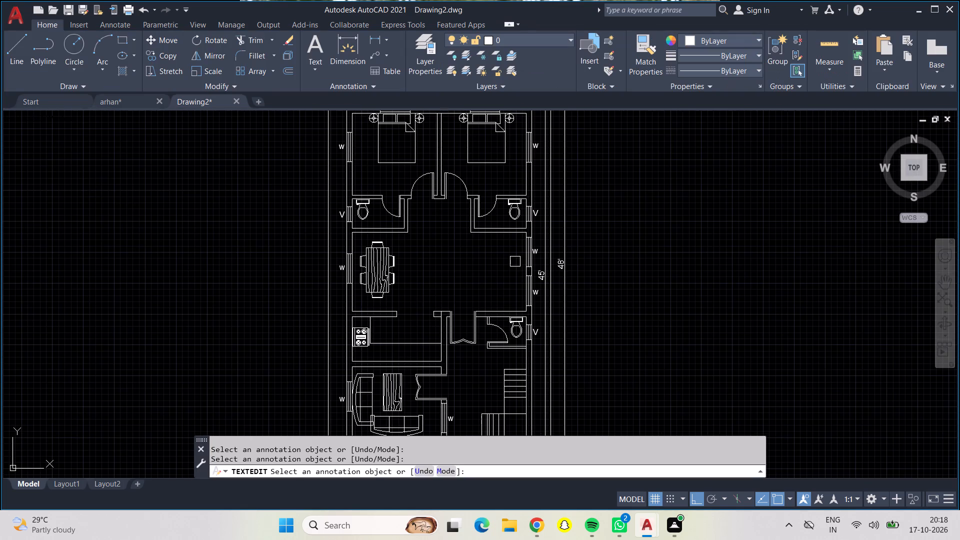
scroll(502, 259, down, 1)
middle_drag(502, 259, 493, 236)
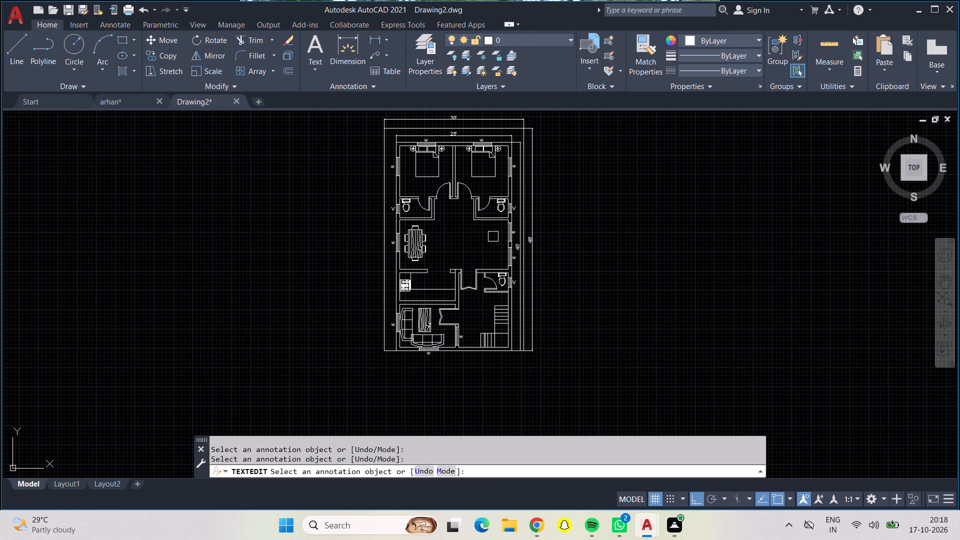
key(Escape)
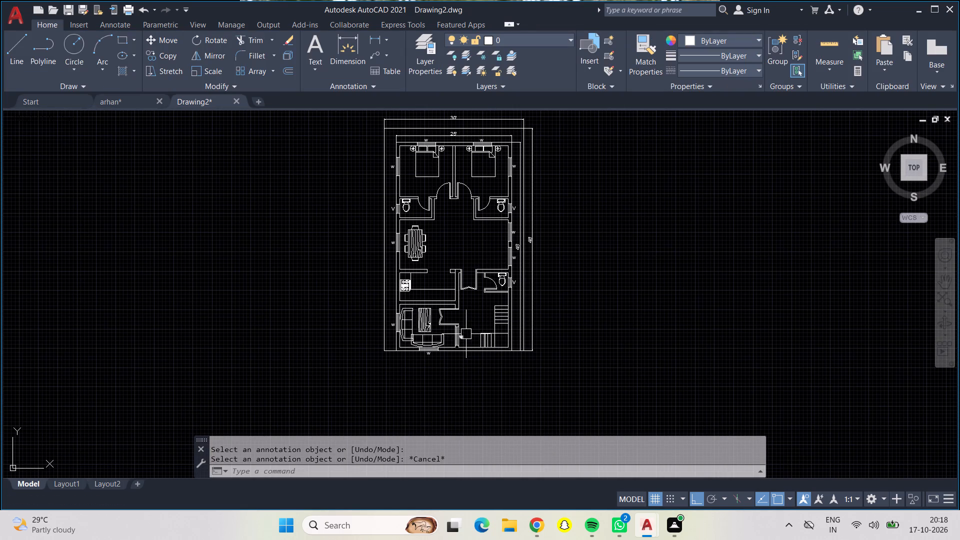
Examine the whole floor plan, checking the rooms, furniture, opening labels and outer dimensions.
scroll(466, 334, up, 2)
scroll(482, 296, down, 1)
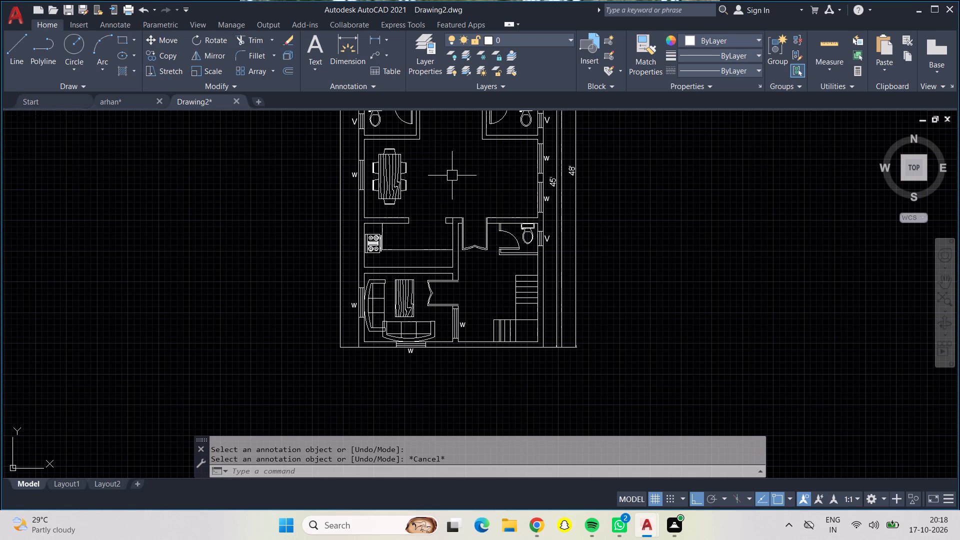
middle_drag(453, 172, 466, 262)
scroll(466, 262, down, 1)
middle_drag(466, 262, 465, 257)
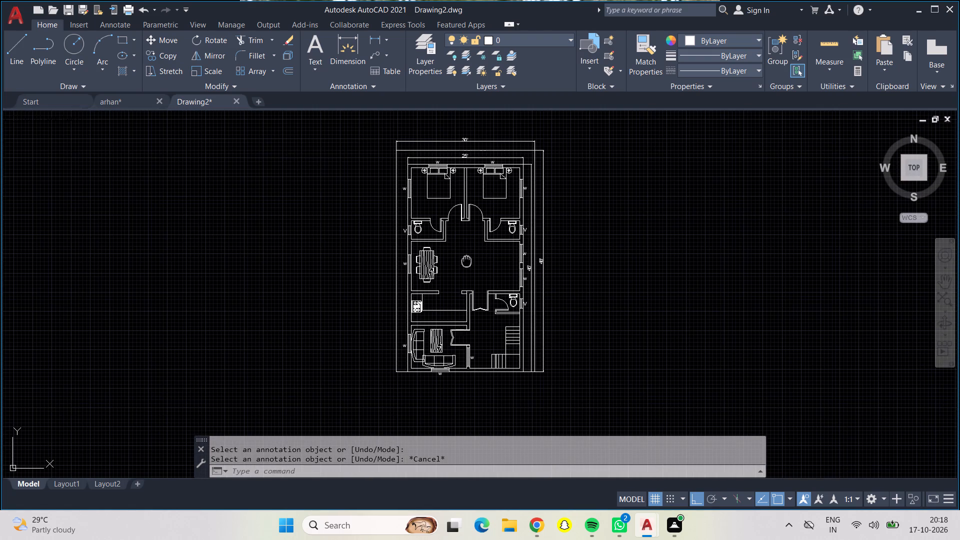
middle_drag(465, 257, 463, 252)
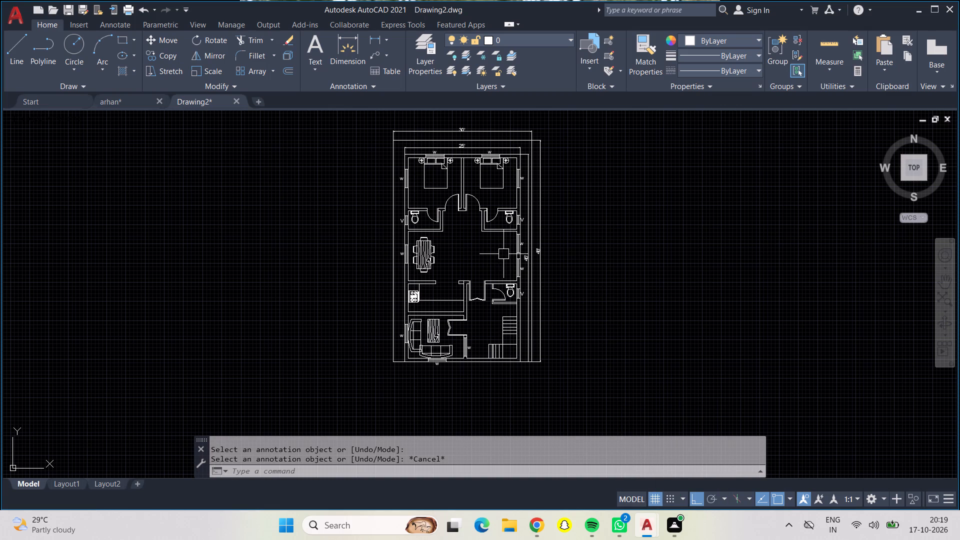
scroll(502, 253, up, 1)
middle_drag(494, 241, 522, 268)
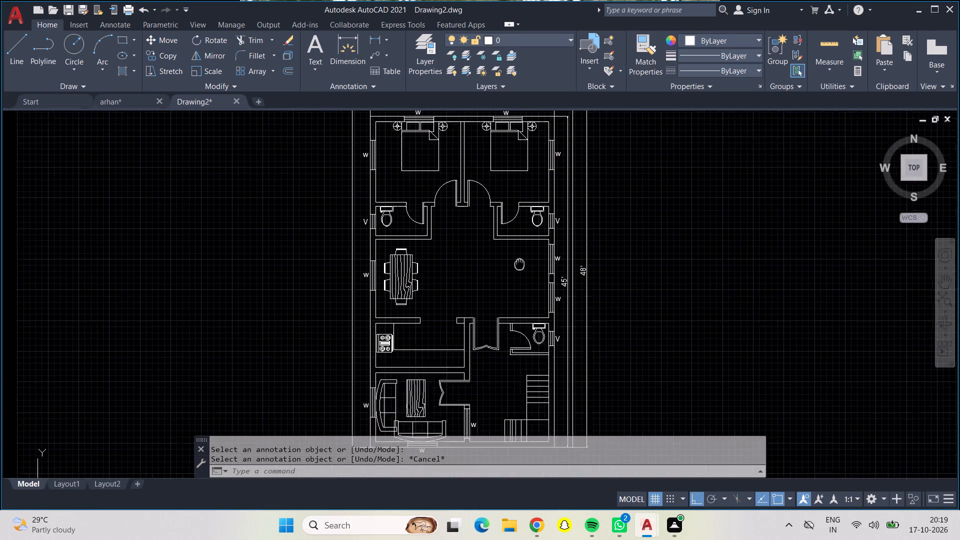
middle_drag(522, 268, 540, 310)
middle_drag(507, 317, 510, 284)
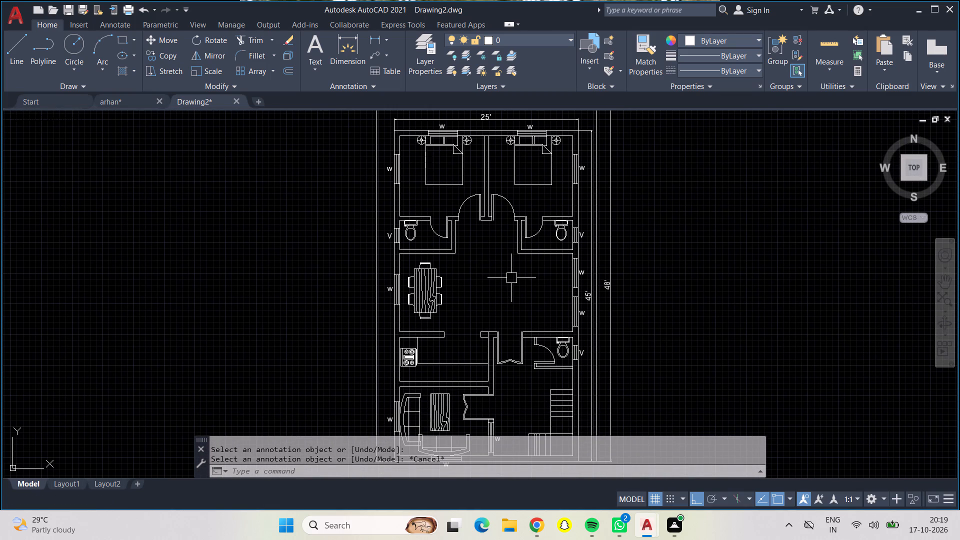
scroll(521, 306, up, 1)
middle_drag(521, 306, 530, 257)
scroll(530, 257, down, 1)
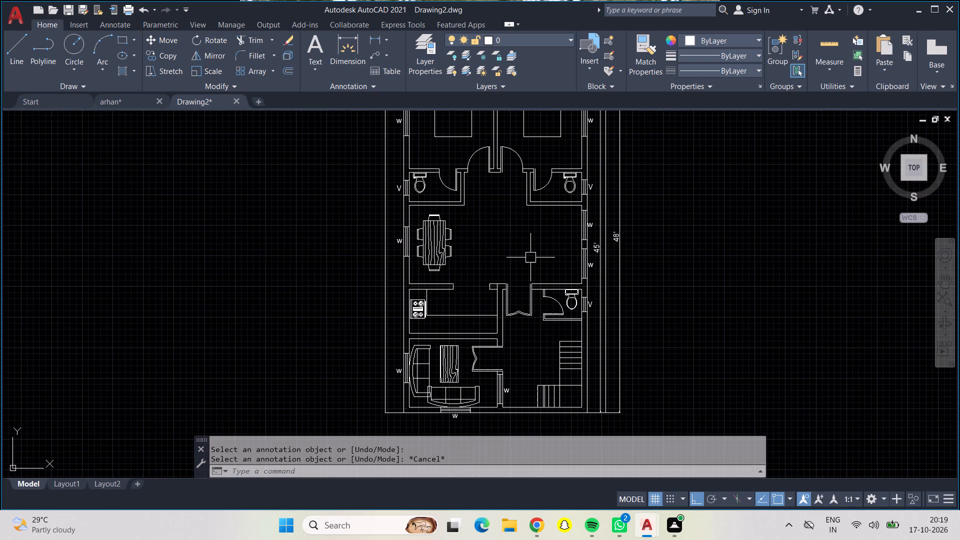
middle_drag(530, 257, 546, 336)
scroll(549, 326, down, 1)
middle_drag(549, 326, 540, 298)
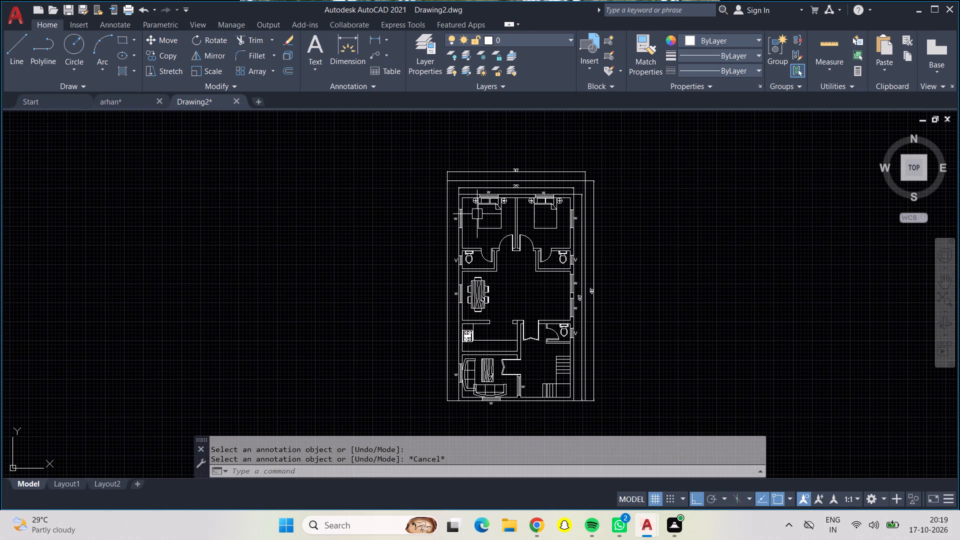
scroll(483, 276, up, 1)
scroll(483, 276, down, 1)
scroll(483, 276, up, 1)
scroll(539, 291, up, 1)
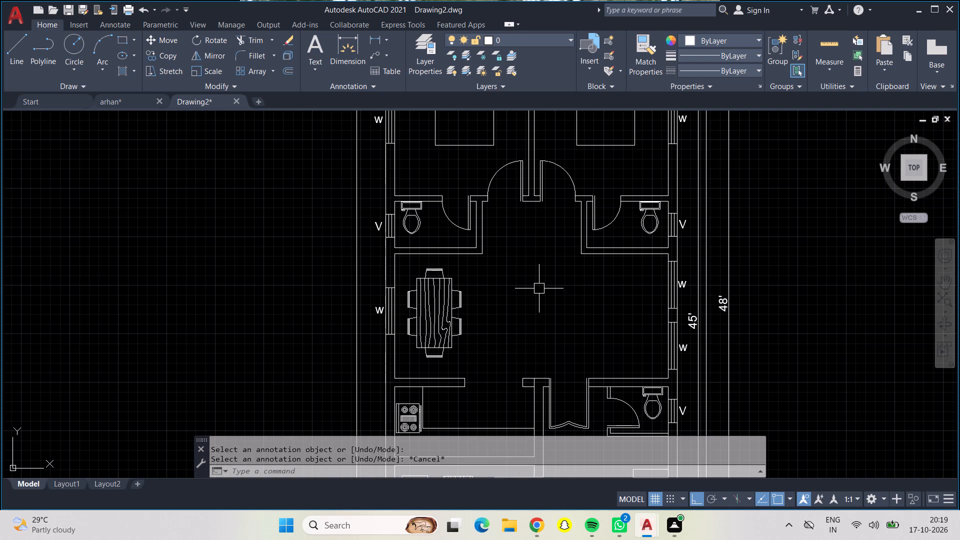
Look through the Kitchens and Home - Space Planner block libraries in DesignCenter for further fixtures.
key(ctrl+2)
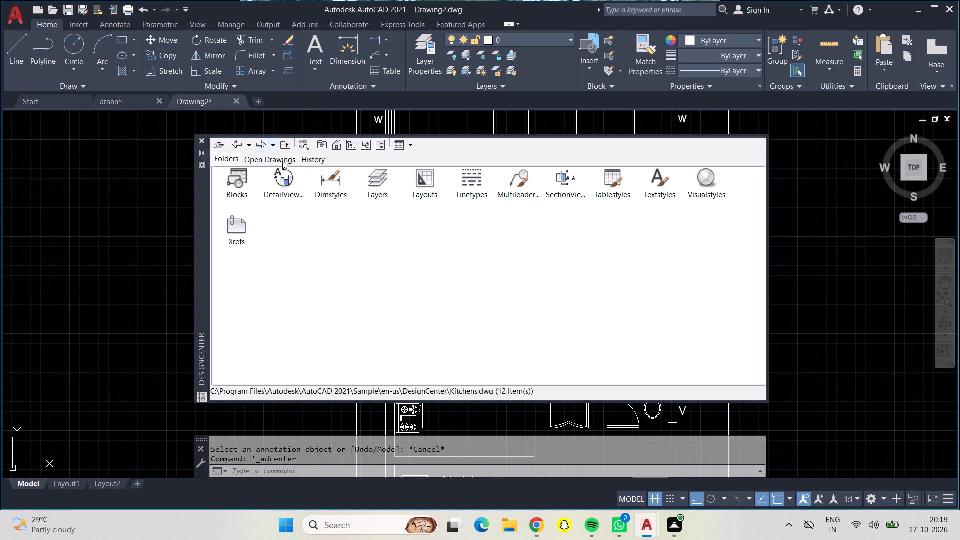
click(236, 183)
click(236, 183)
double_click(236, 183)
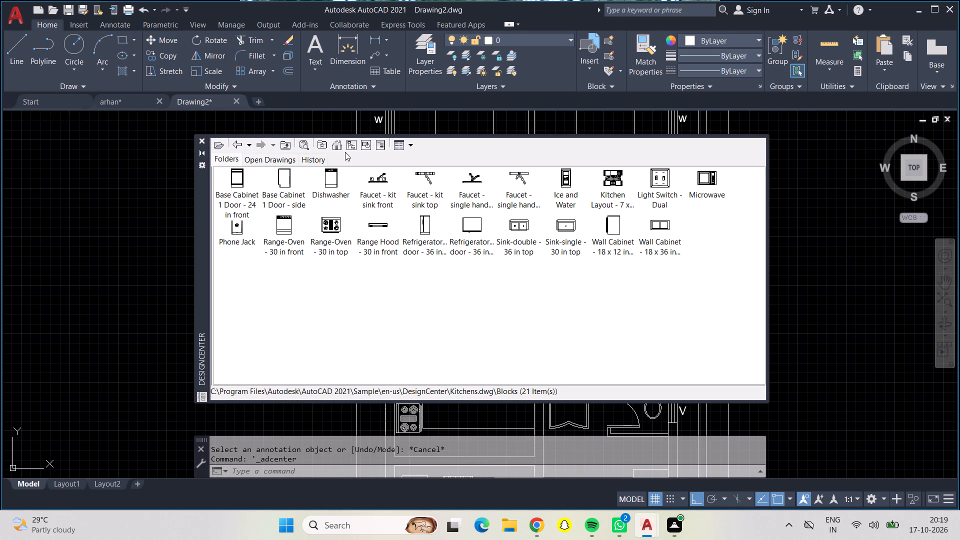
double_click(240, 144)
click(240, 144)
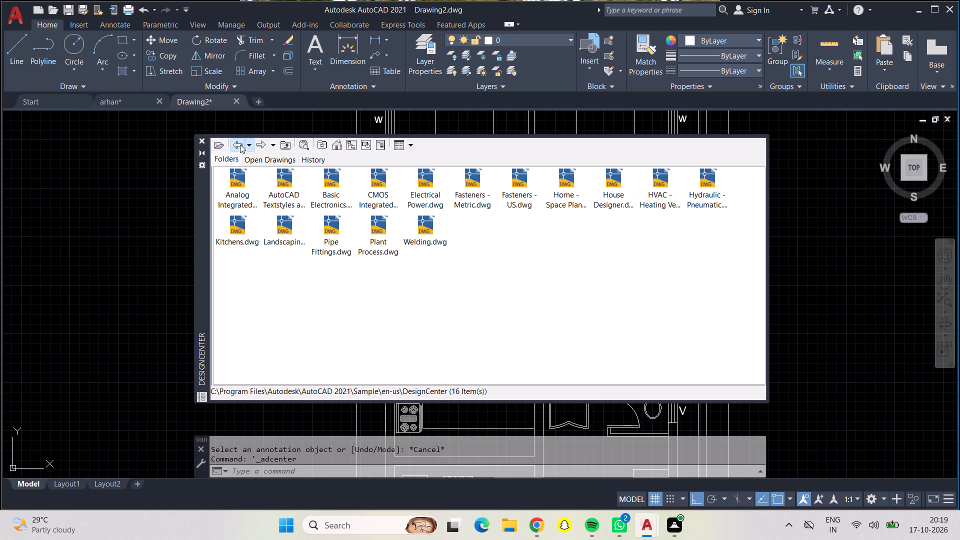
triple_click(569, 185)
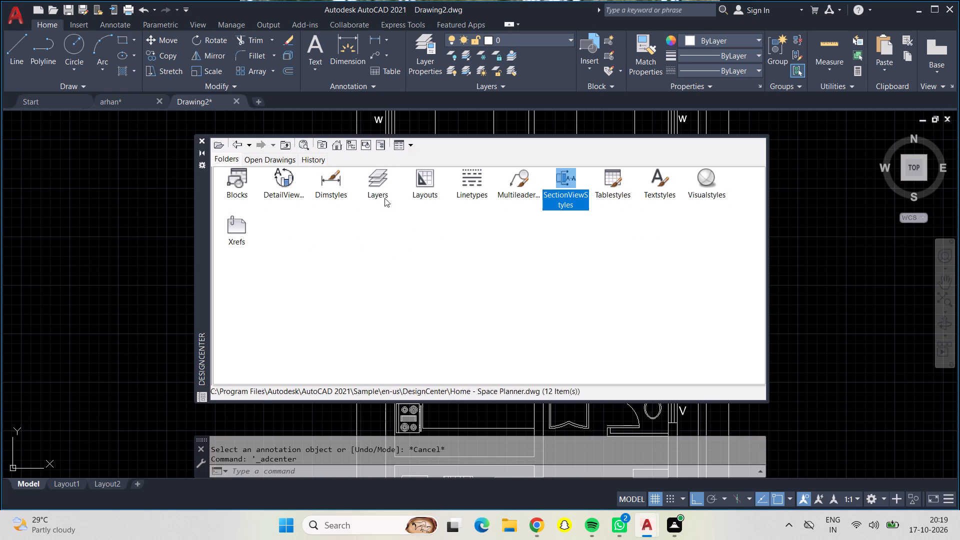
double_click(231, 191)
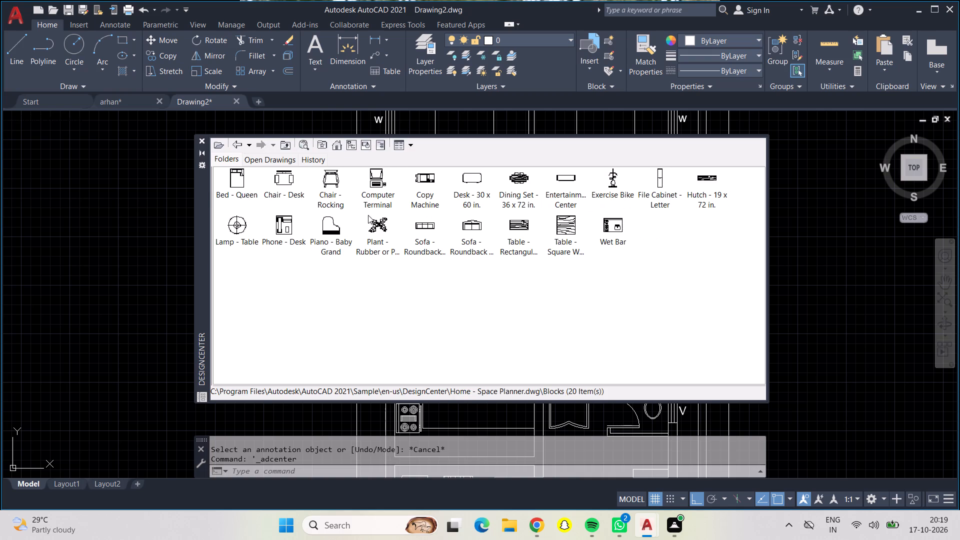
double_click(231, 142)
click(231, 142)
click(231, 142)
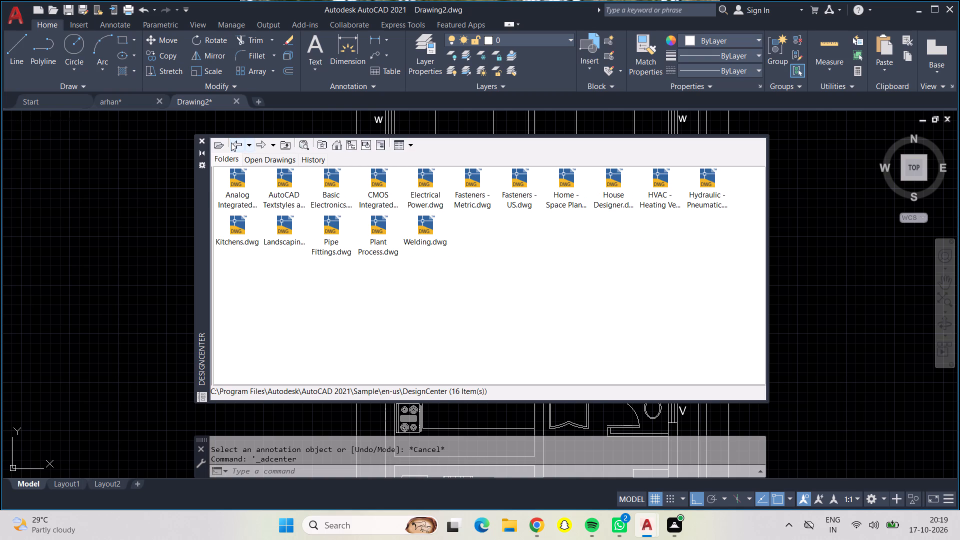
Insert three top-view bathroom faucet blocks from the House Designer drawing into the empty space east of the plan, and close DesignCenter.
double_click(618, 183)
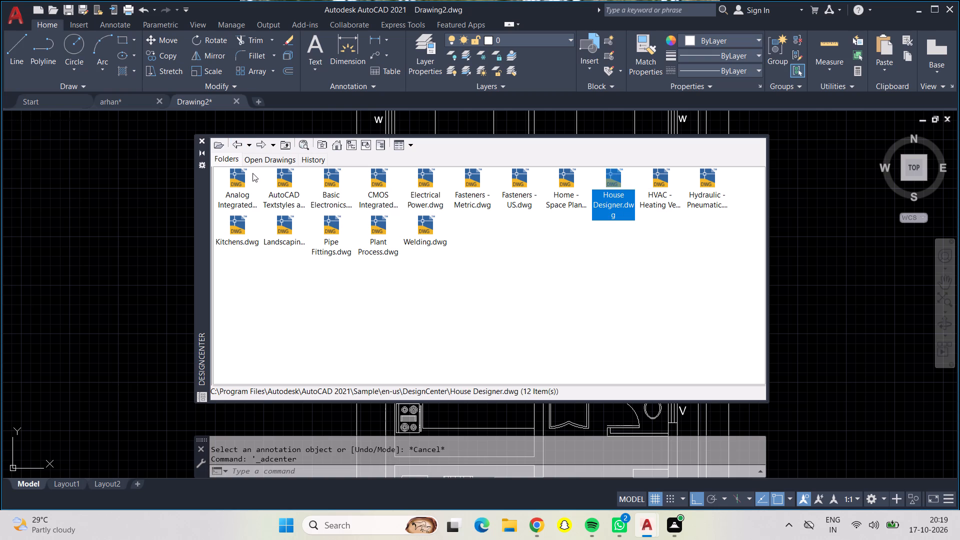
double_click(233, 191)
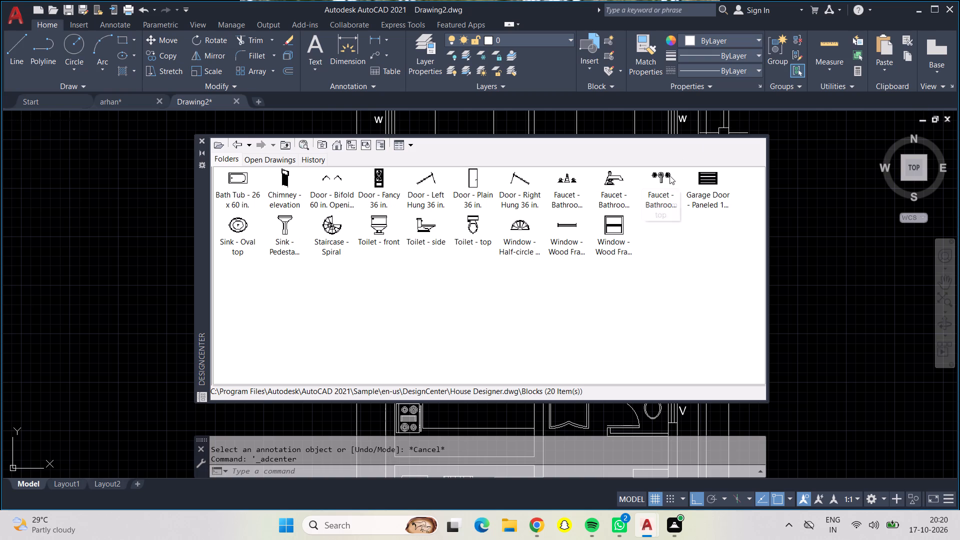
drag(669, 175, 839, 261)
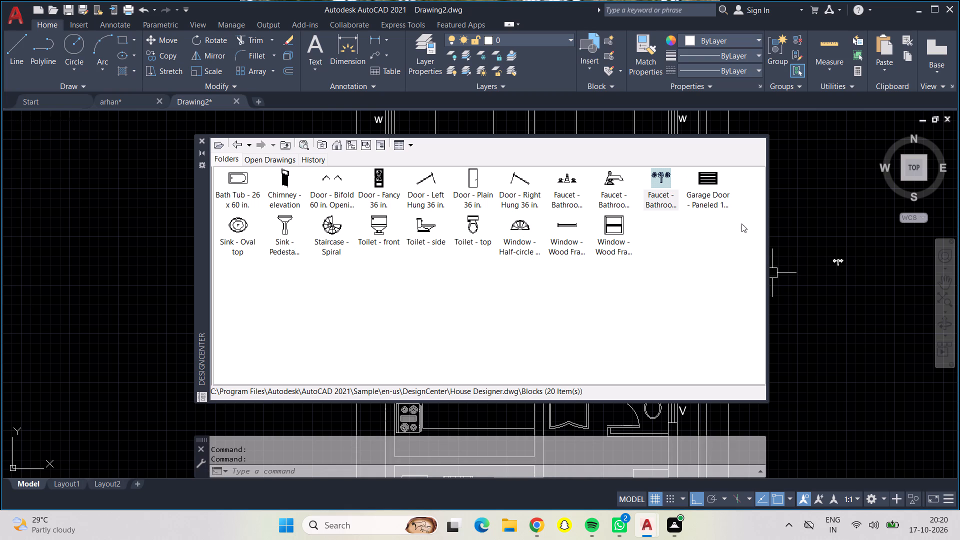
drag(658, 180, 863, 260)
drag(662, 169, 840, 315)
drag(840, 315, 846, 320)
key(Escape)
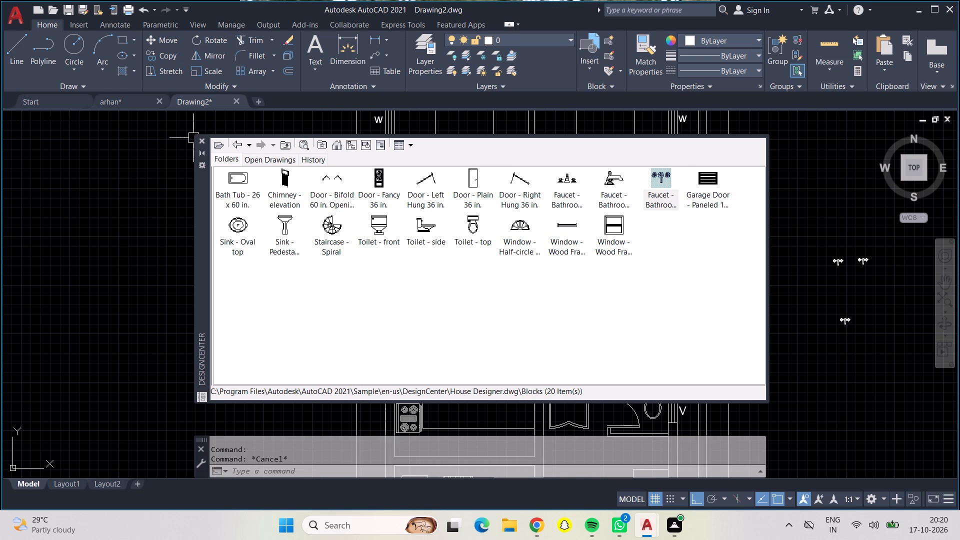
click(202, 139)
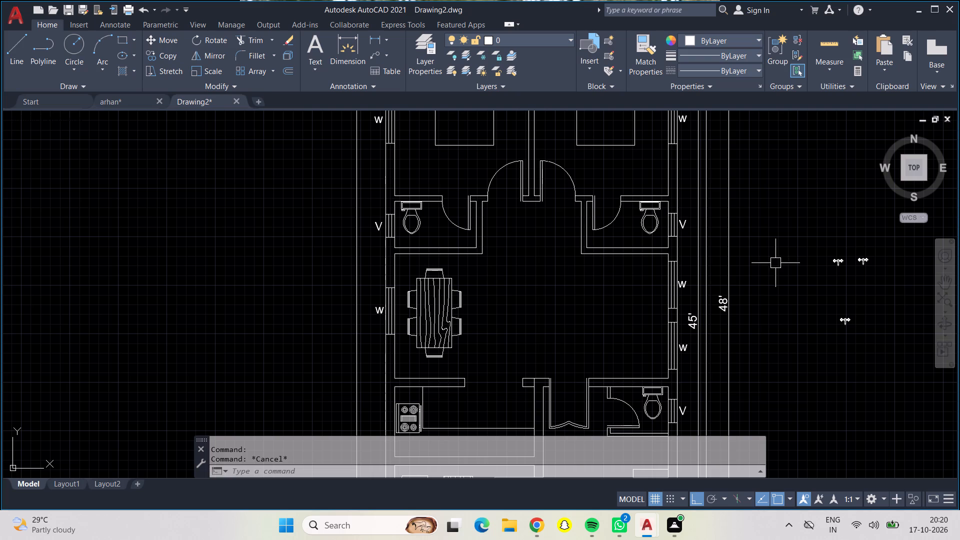
Move one faucet, with Ortho off, to the lower wall of the upper east bathroom, beside the toilet.
click(830, 261)
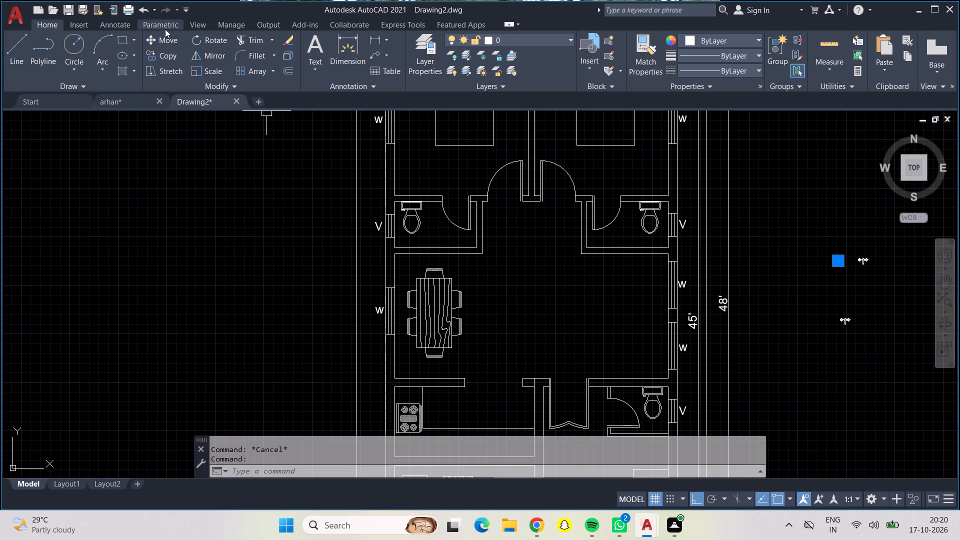
click(161, 41)
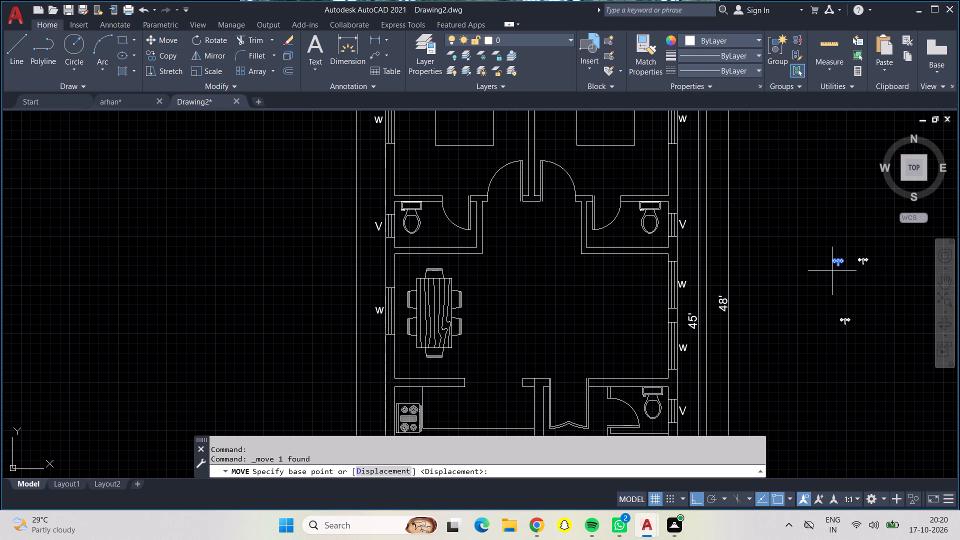
click(832, 268)
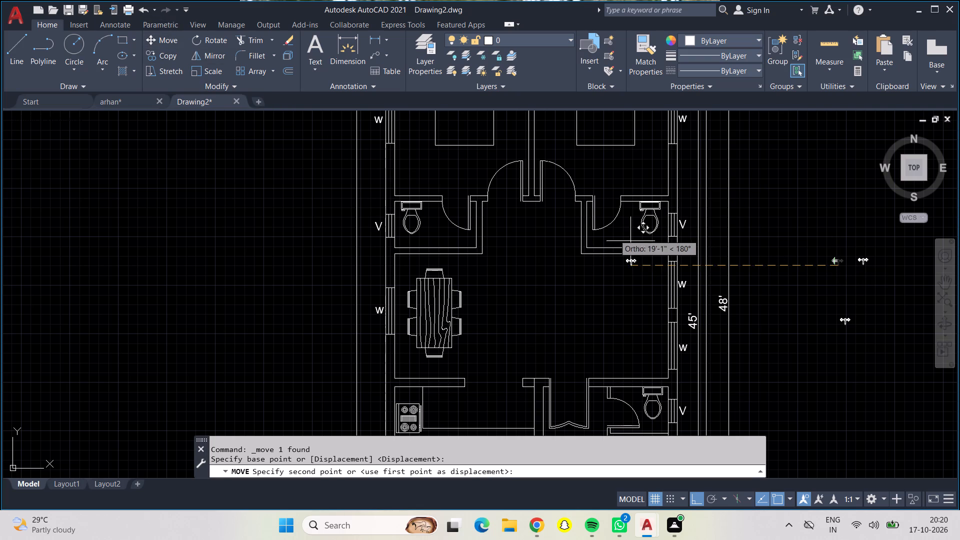
scroll(612, 233, up, 1)
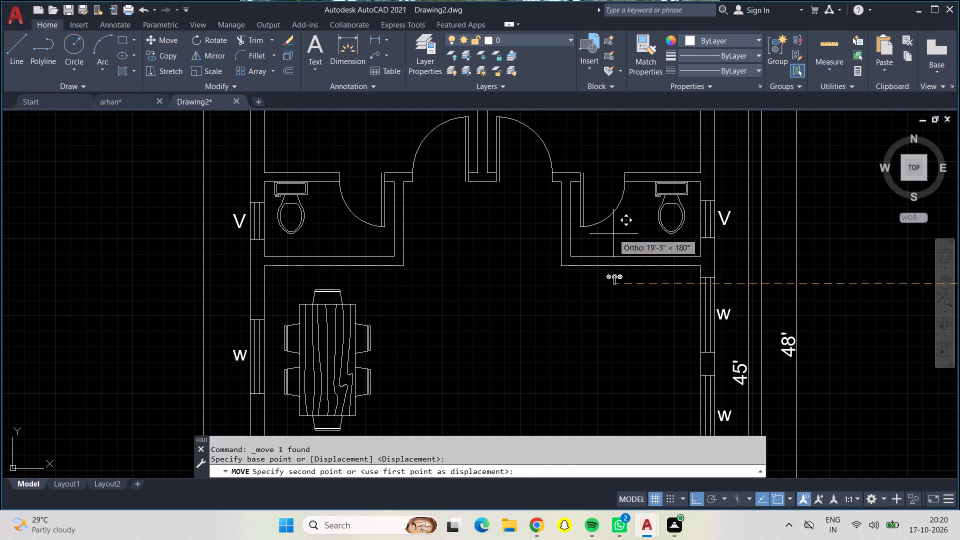
key(F8)
scroll(648, 243, down, 1)
scroll(648, 243, up, 2)
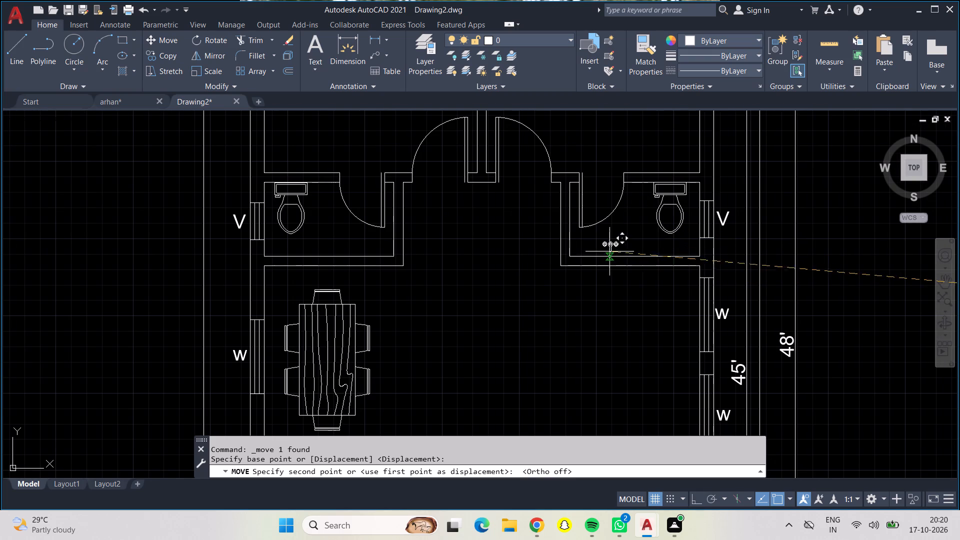
scroll(609, 251, up, 2)
click(637, 270)
Move the lower of the two remaining faucets to the bottom wall of the upper west bathroom.
scroll(637, 270, down, 3)
scroll(828, 345, down, 1)
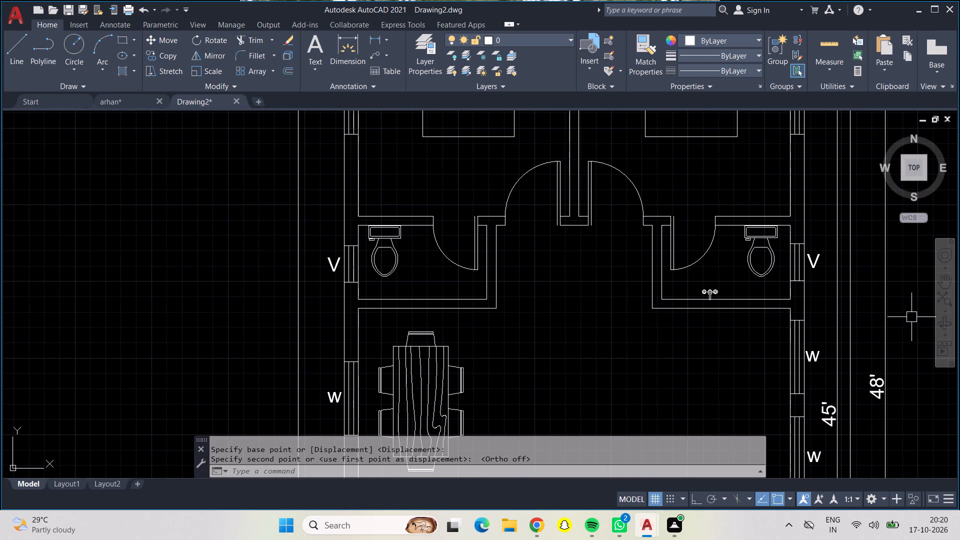
middle_drag(907, 315, 729, 276)
click(890, 378)
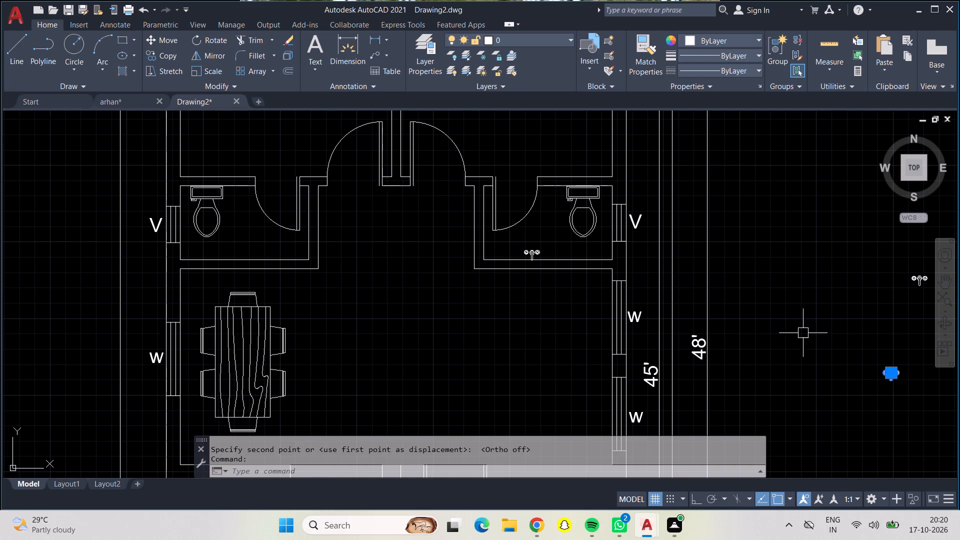
click(154, 37)
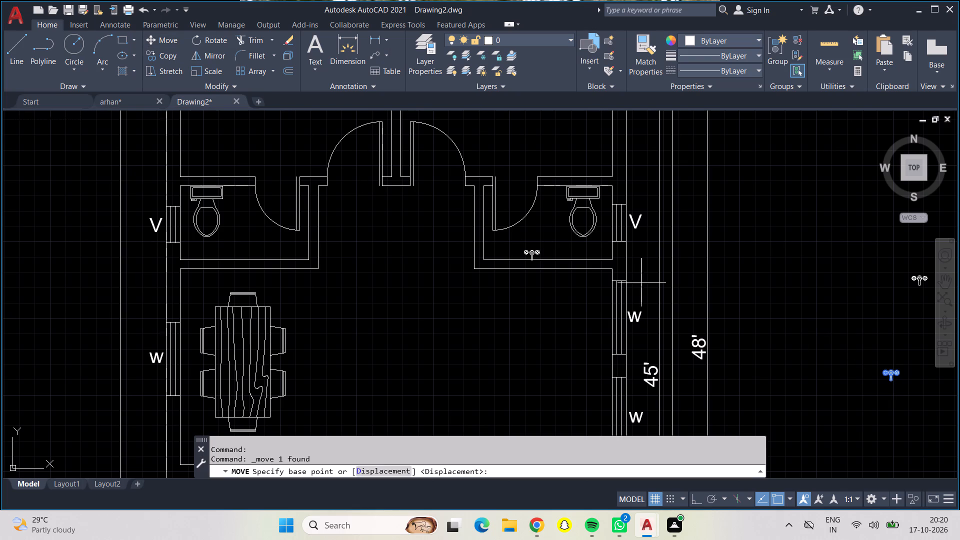
drag(885, 376, 880, 374)
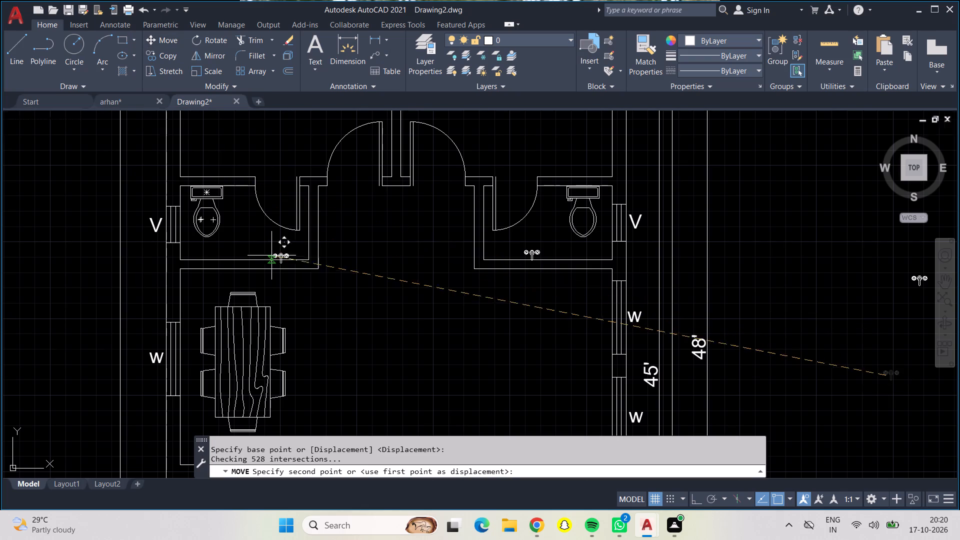
scroll(271, 255, up, 2)
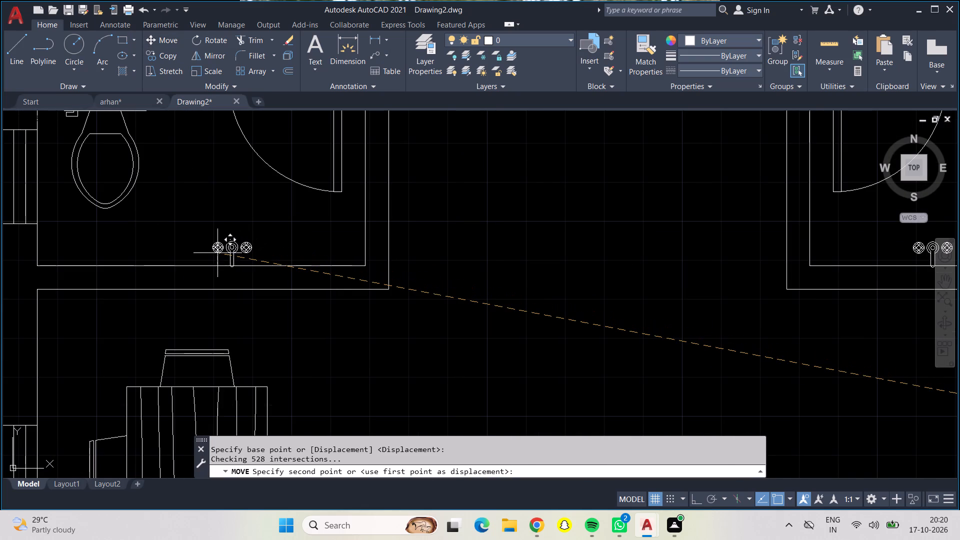
click(217, 253)
Move the last faucet to the lower wall of the small bathroom above the stairs, near its door.
scroll(274, 265, down, 2)
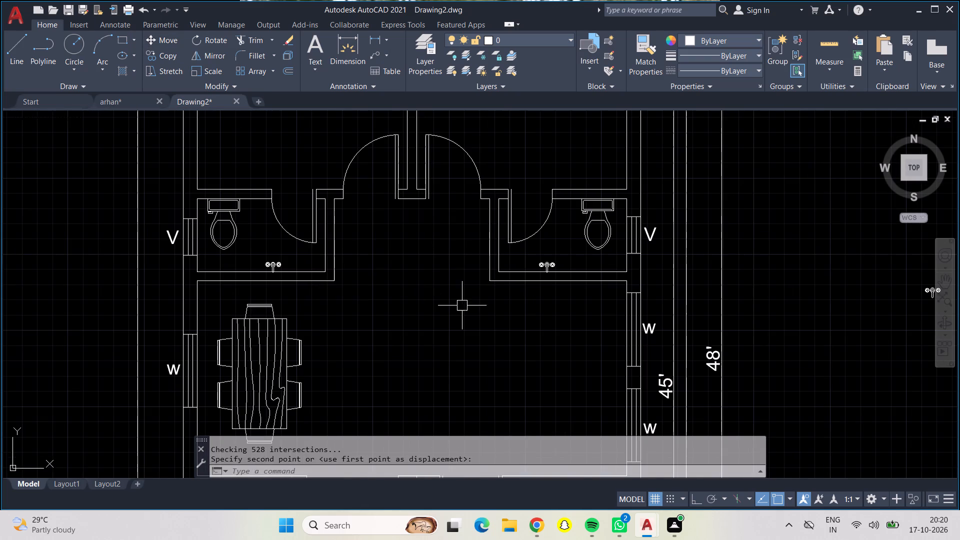
middle_drag(462, 305, 357, 228)
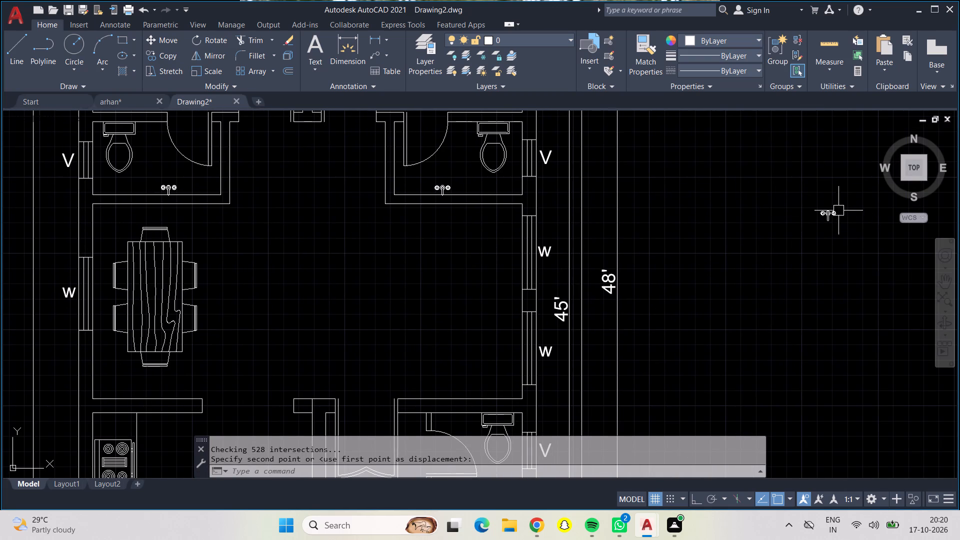
click(831, 211)
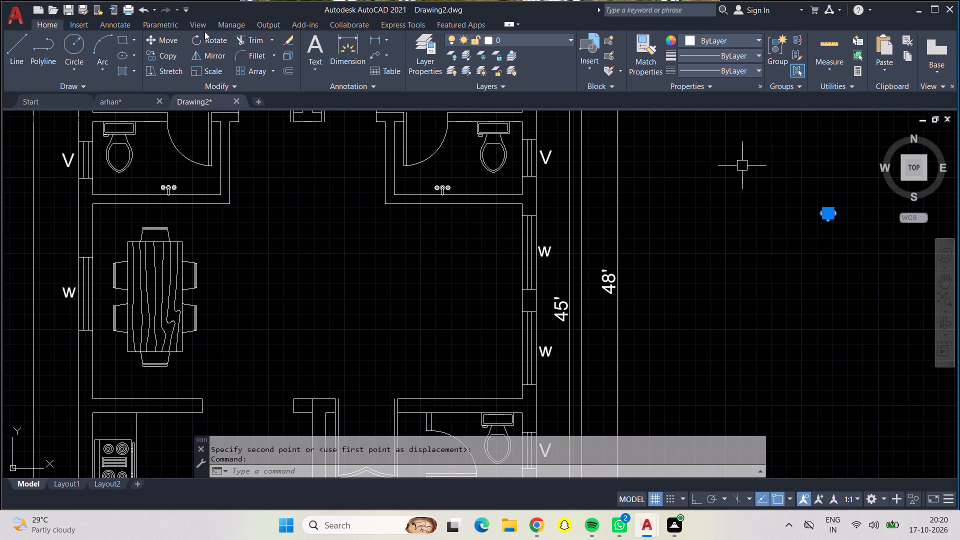
click(171, 36)
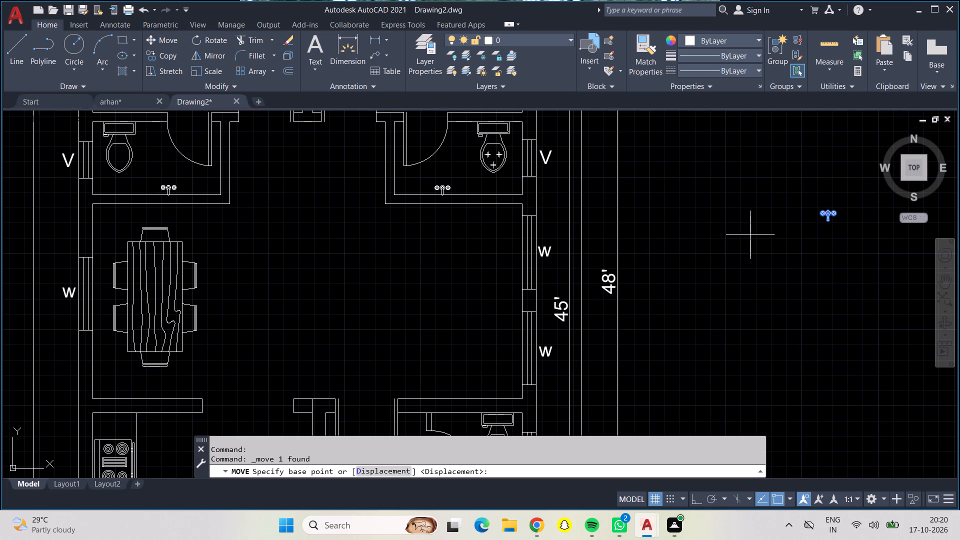
scroll(837, 224, up, 2)
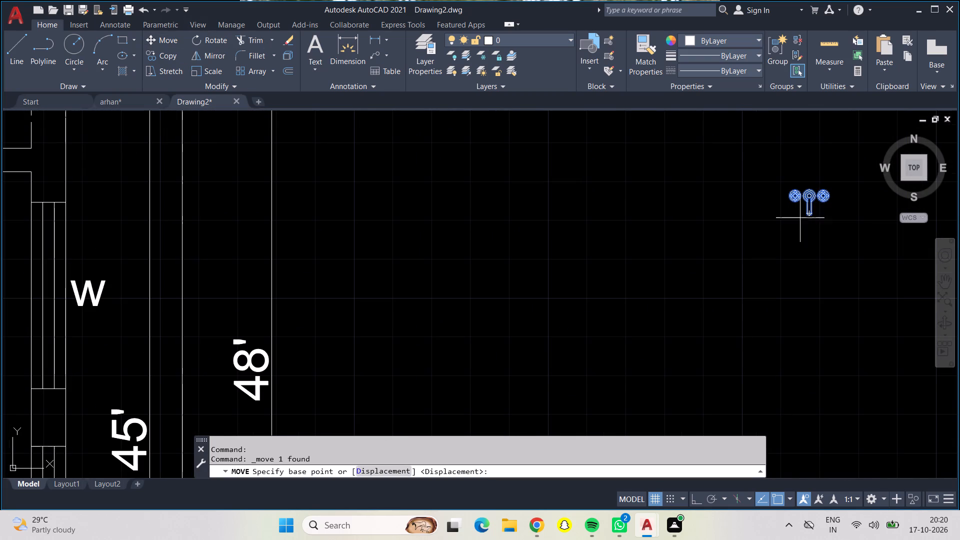
click(813, 212)
scroll(749, 237, down, 2)
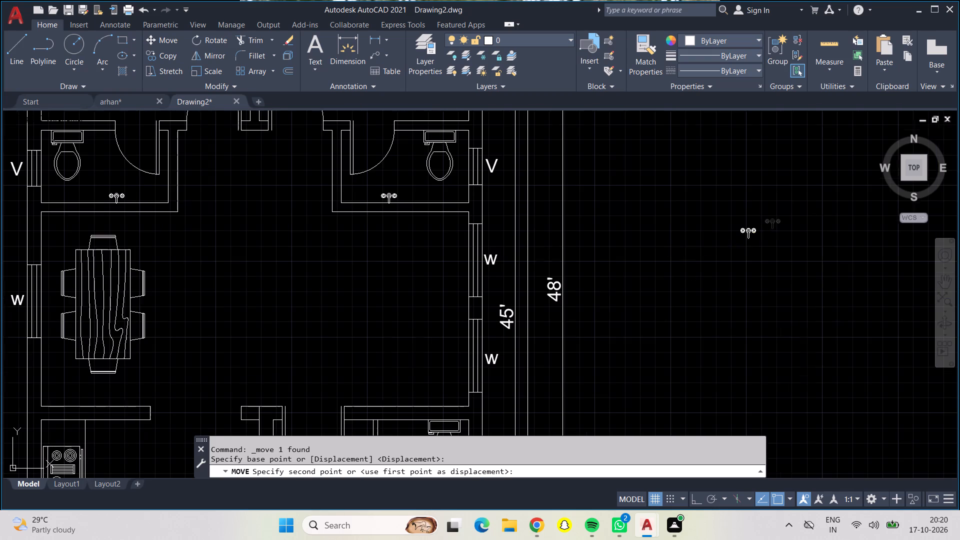
middle_drag(443, 366, 419, 259)
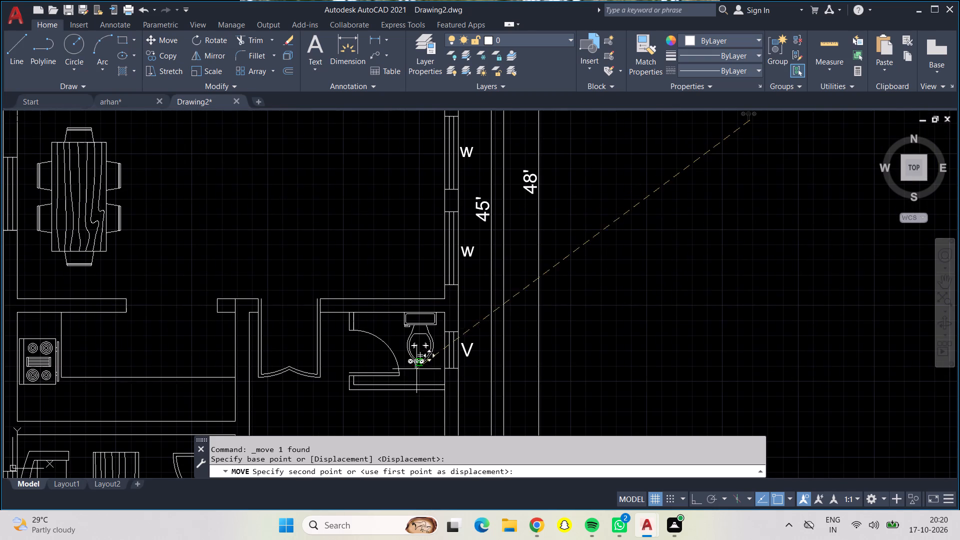
scroll(415, 372, up, 2)
scroll(363, 405, up, 3)
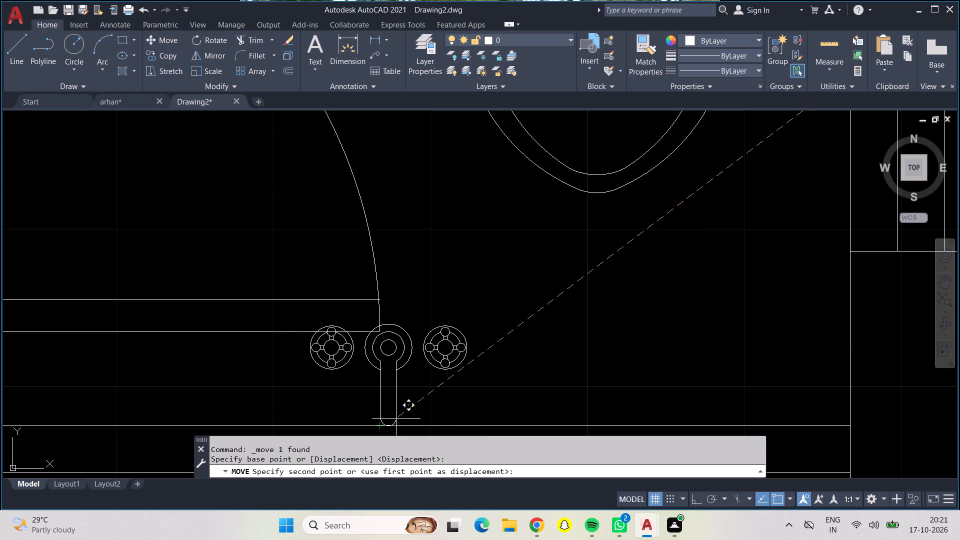
click(369, 417)
Examine the whole floor plan, checking the placed faucets, furniture, labels and outer dimensions.
scroll(369, 417, down, 4)
scroll(470, 357, down, 2)
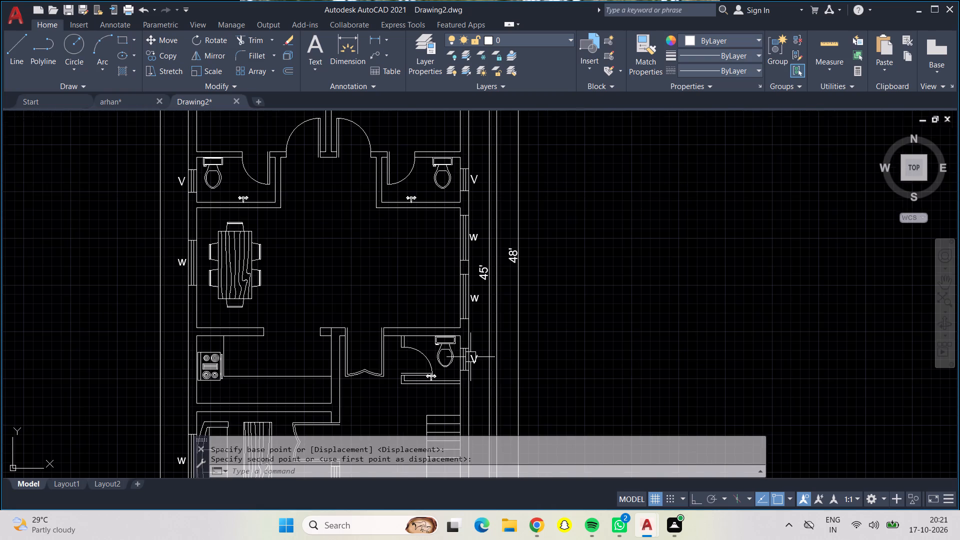
middle_drag(411, 288, 414, 240)
scroll(414, 240, down, 2)
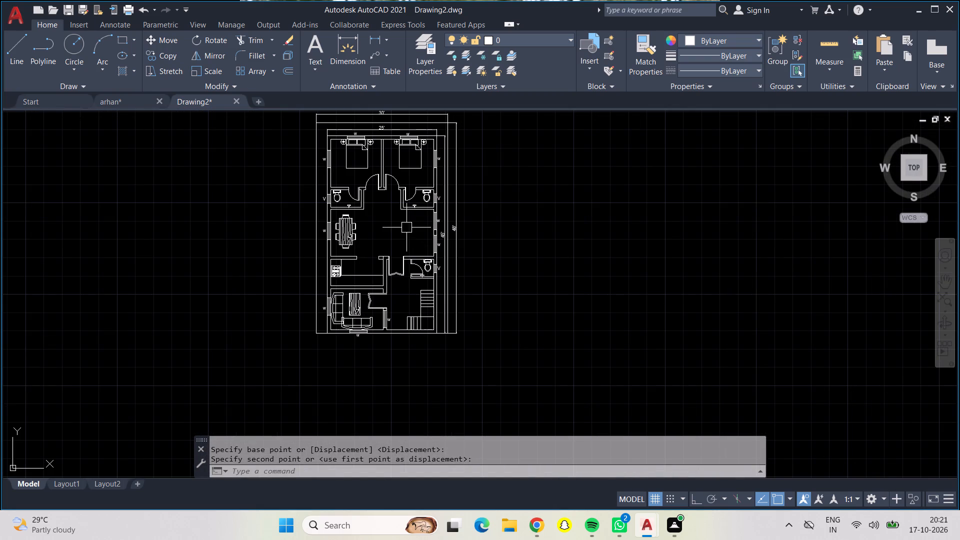
middle_drag(406, 227, 406, 249)
middle_drag(397, 253, 406, 287)
scroll(406, 287, up, 1)
scroll(406, 287, down, 1)
middle_drag(406, 287, 398, 285)
scroll(398, 285, up, 1)
scroll(398, 285, down, 1)
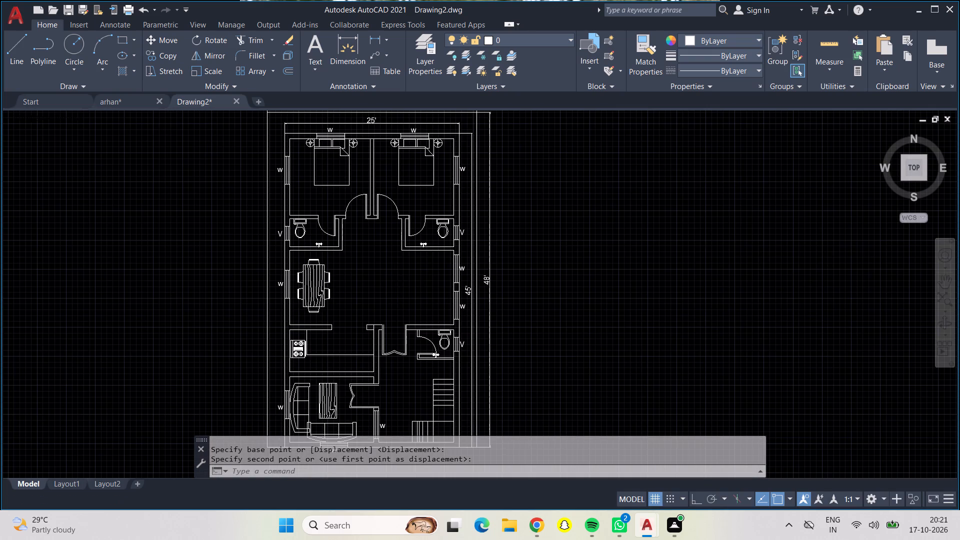
middle_click(398, 285)
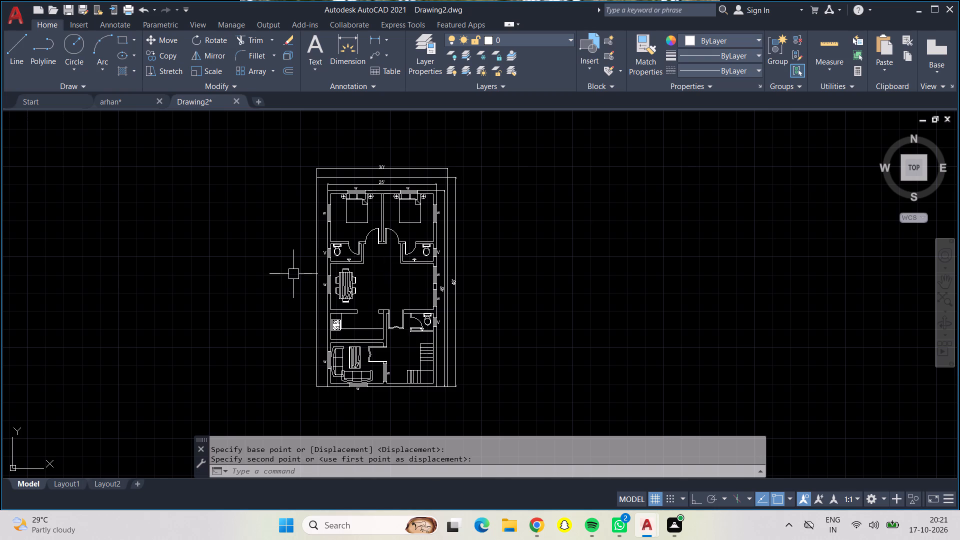
scroll(321, 174, up, 5)
scroll(321, 174, down, 4)
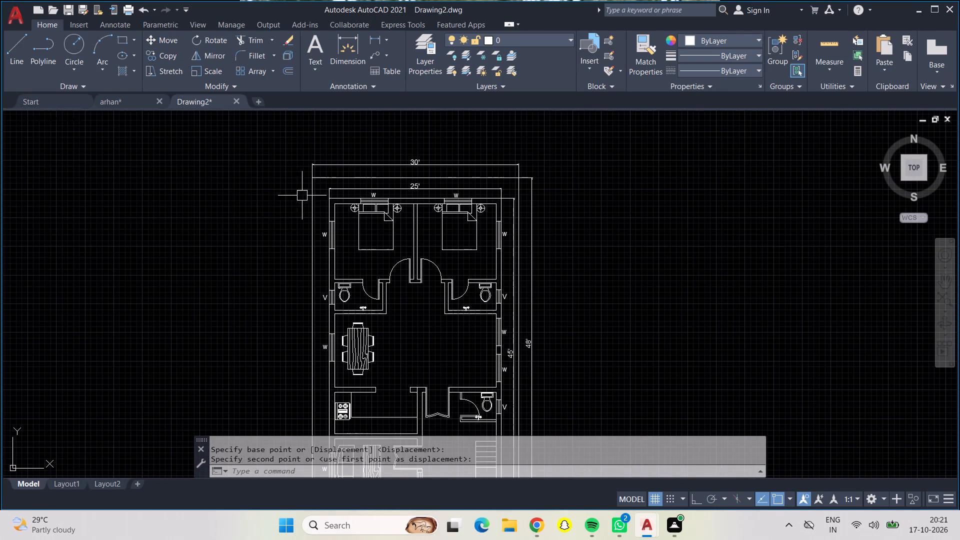
Add a centred multiline text label reading BED ROOM, 9" high, below the bed in the west bedroom.
middle_drag(287, 218, 267, 164)
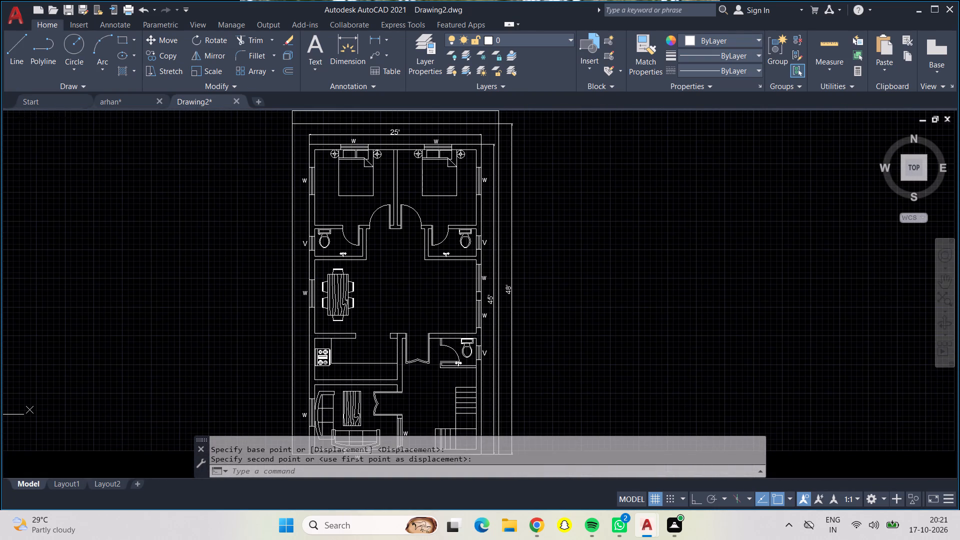
scroll(267, 164, down, 1)
middle_drag(267, 164, 317, 184)
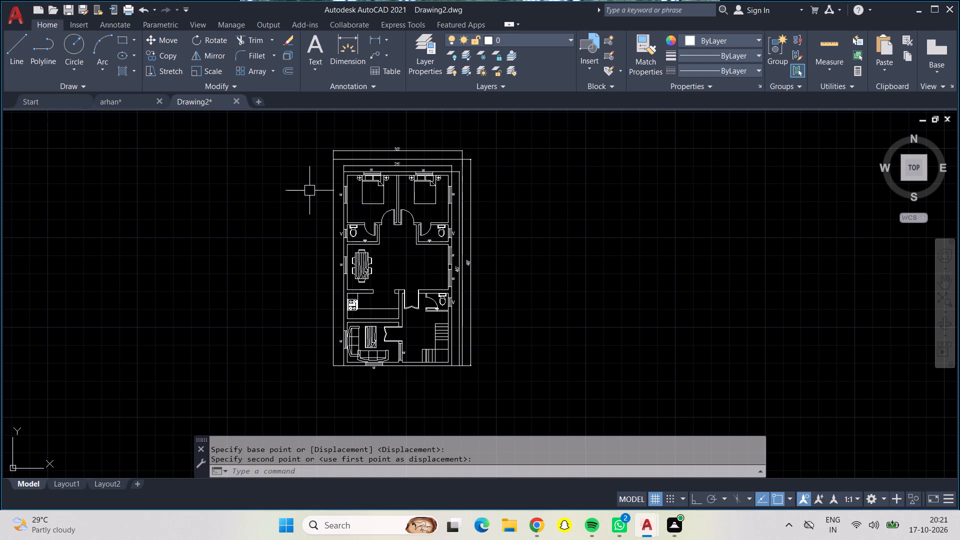
click(316, 49)
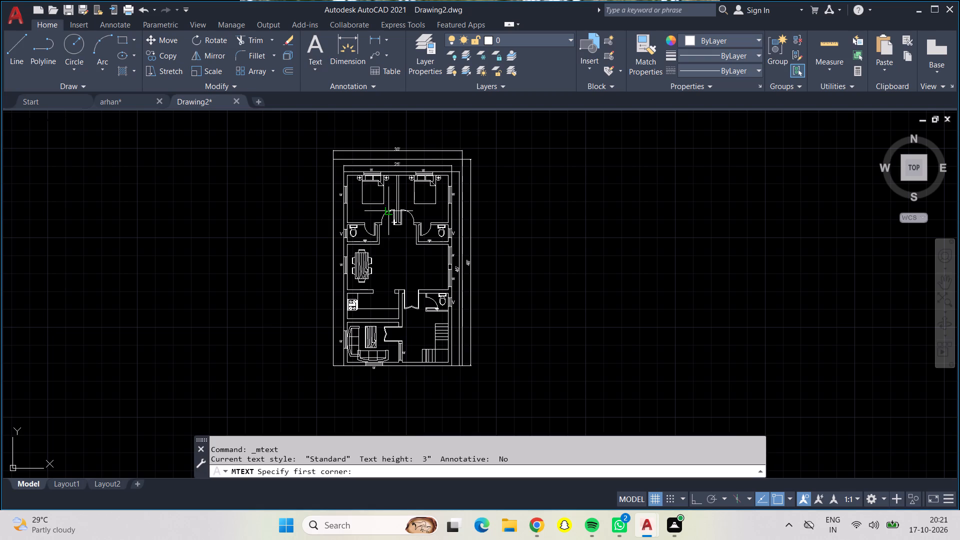
scroll(382, 214, up, 4)
middle_drag(319, 206, 376, 241)
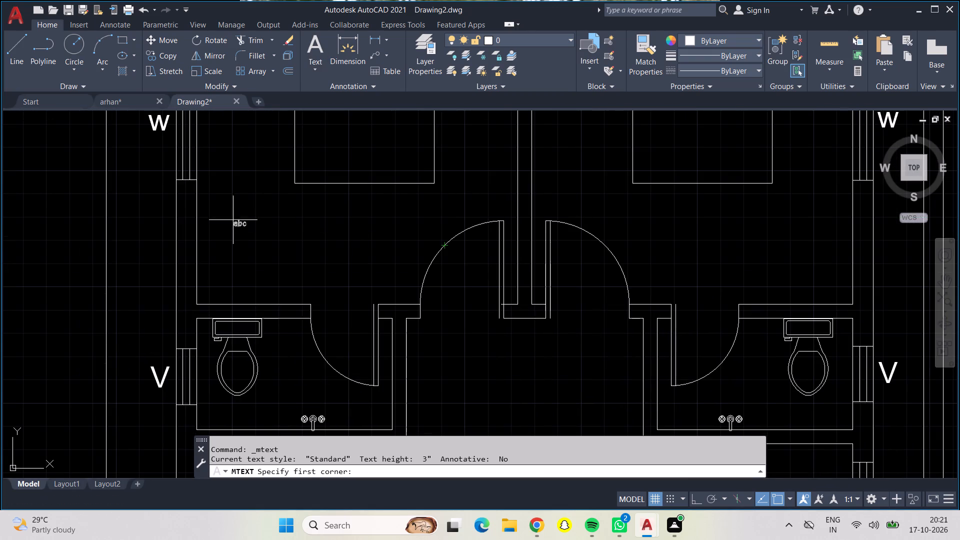
click(214, 189)
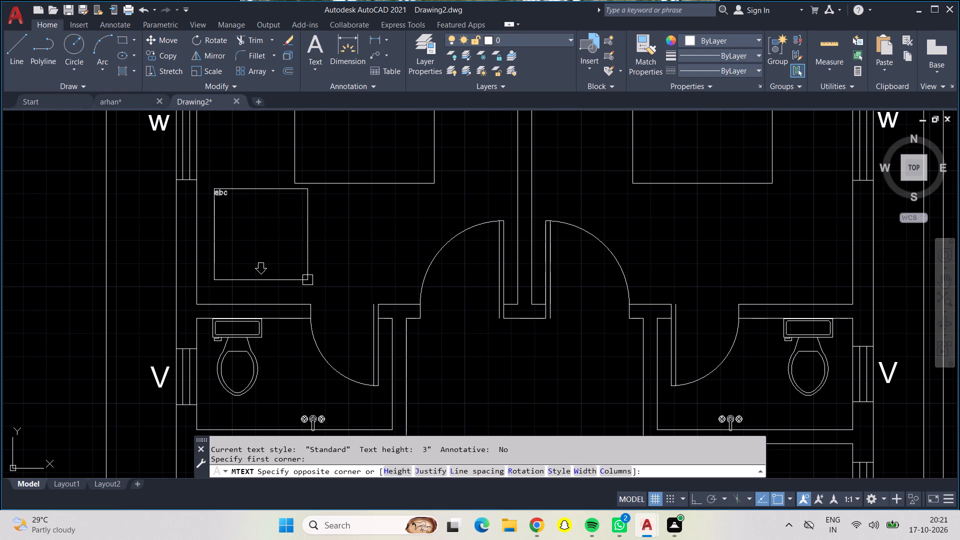
click(412, 277)
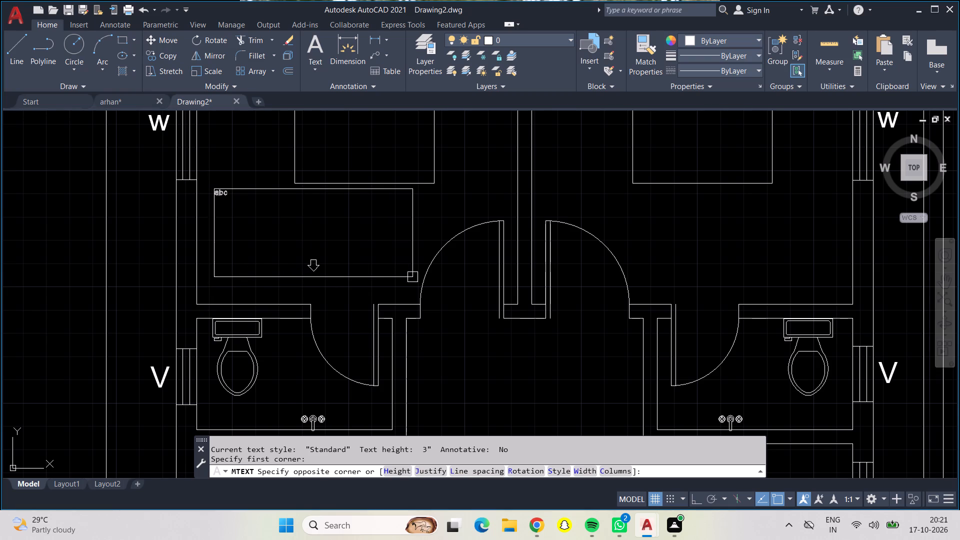
double_click(487, 64)
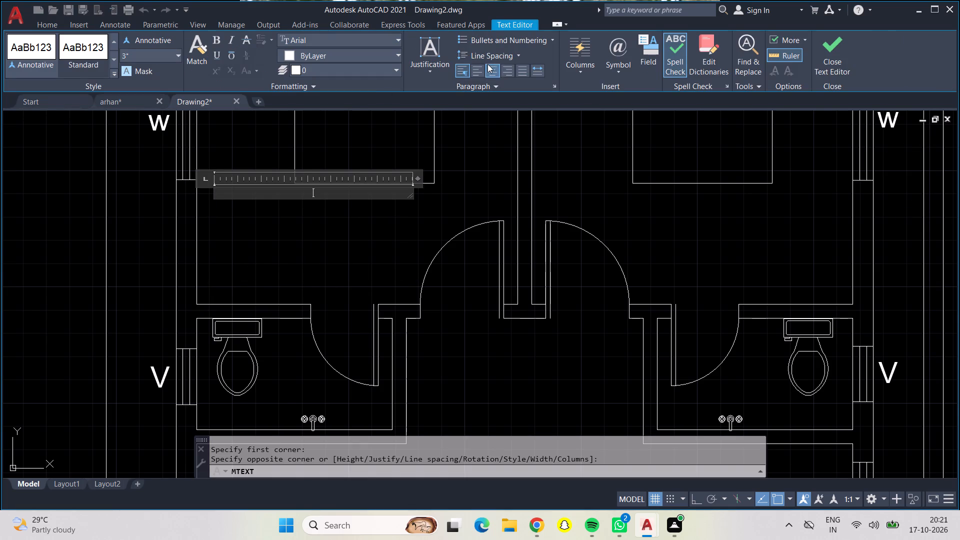
drag(489, 64, 494, 69)
double_click(496, 69)
drag(497, 69, 483, 71)
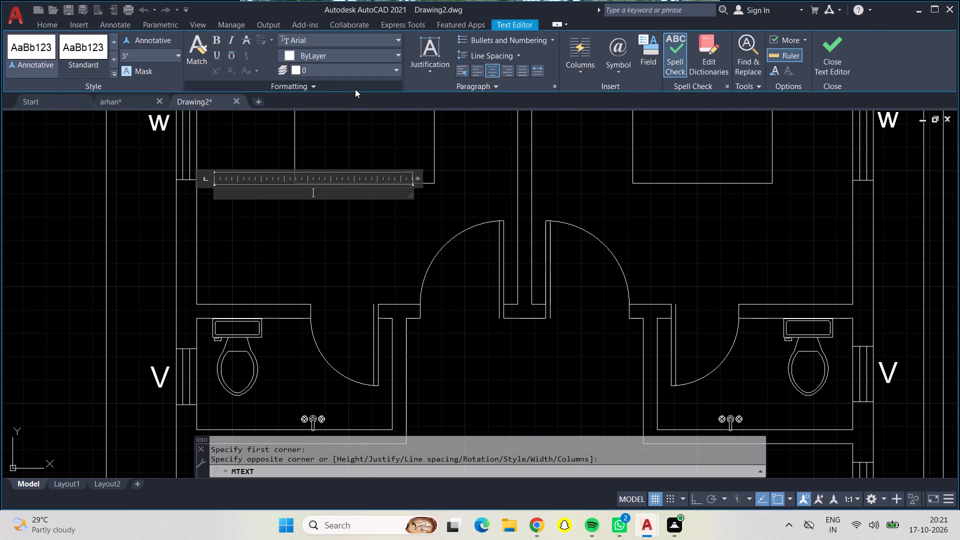
click(175, 55)
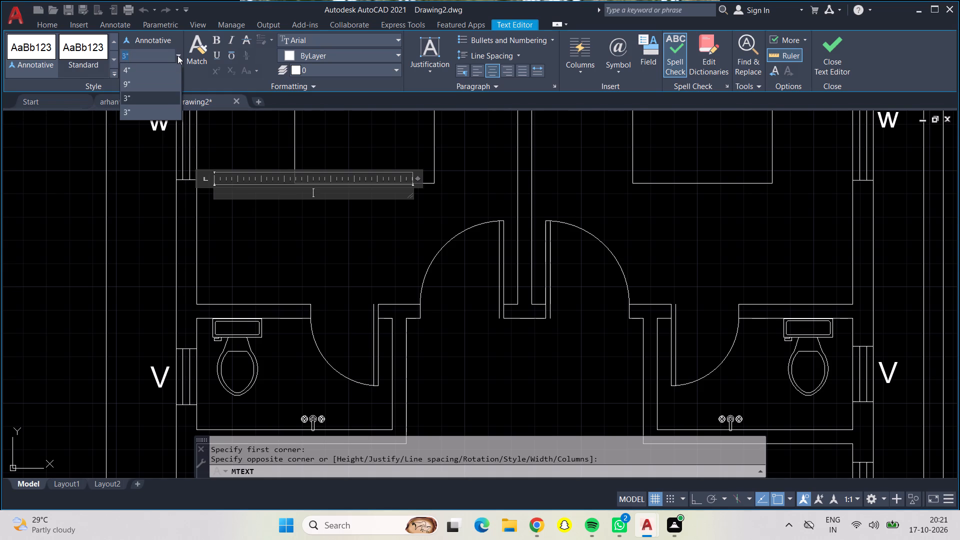
click(177, 80)
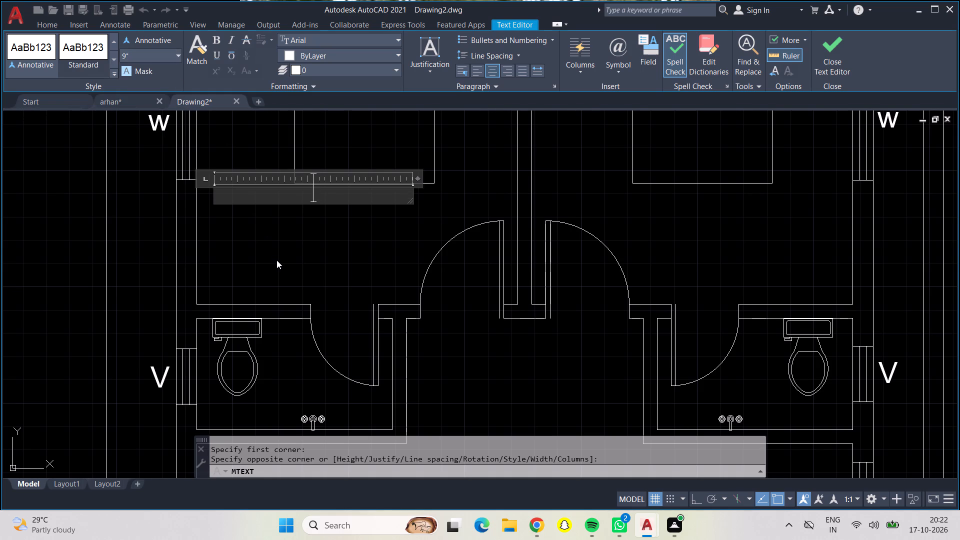
text(BED)
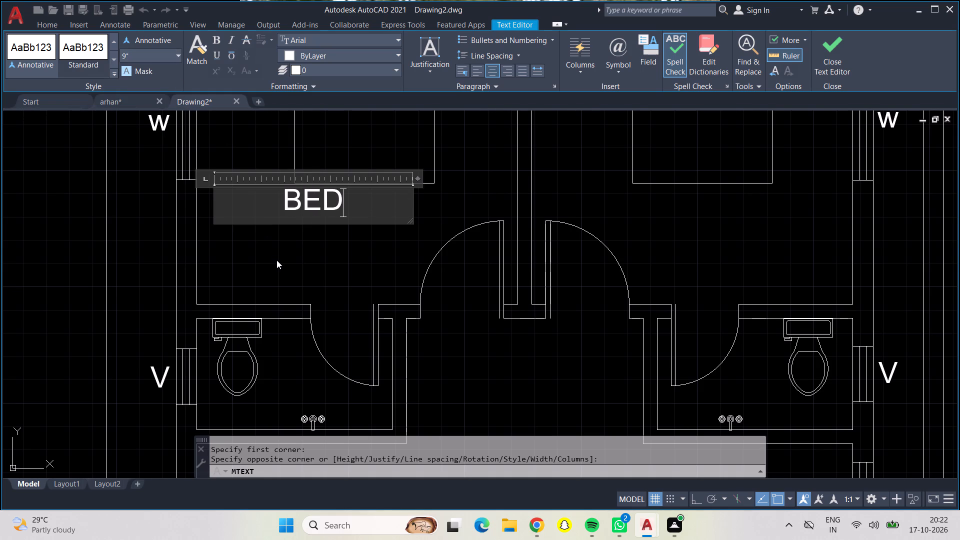
key(space)
key(shift+r)
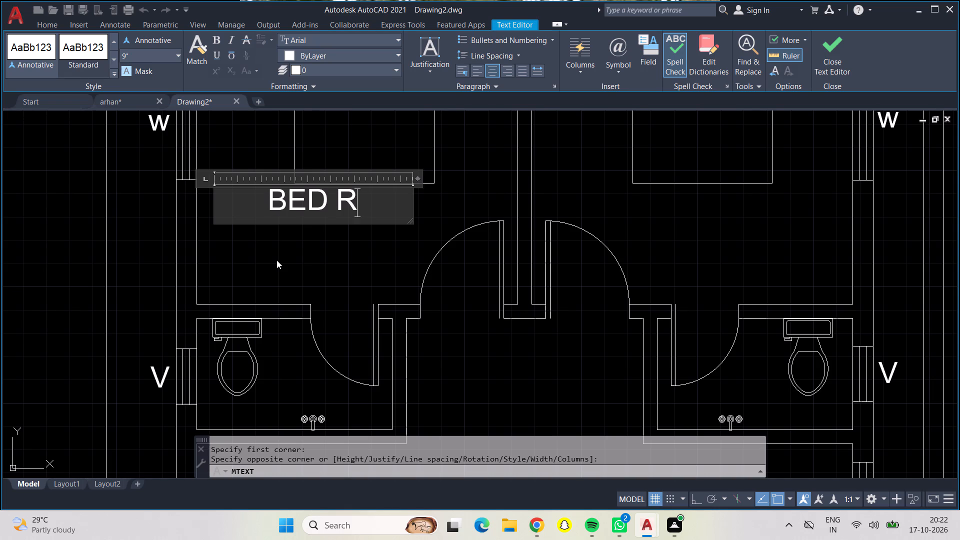
text(OO)
key(shift+m)
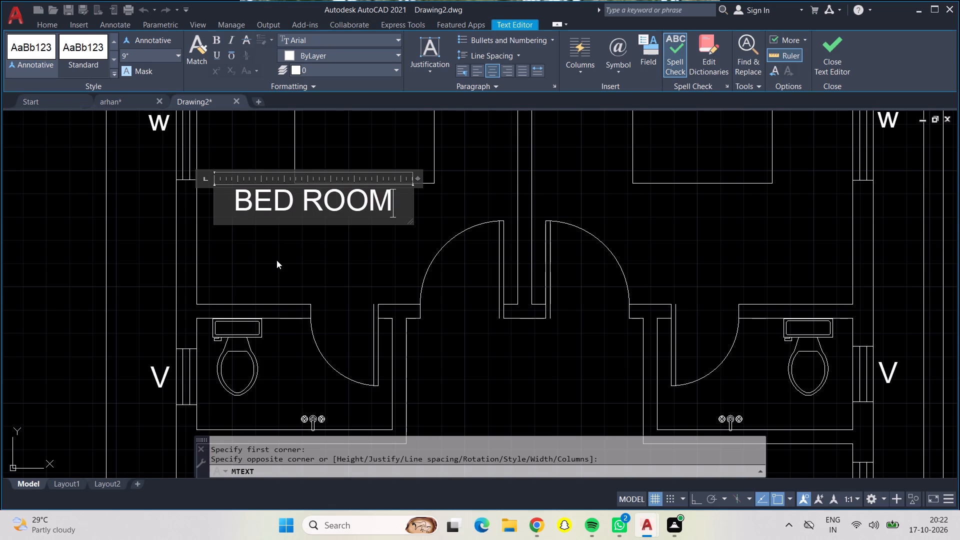
key(shift+space)
key(Return)
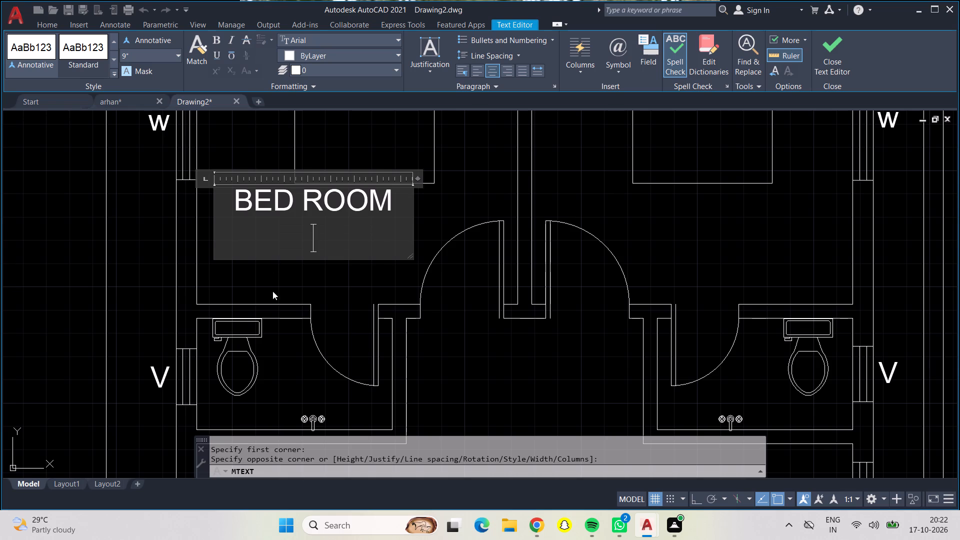
click(296, 280)
Measure the room sizes with Quick measure across the bedrooms, upper bathrooms and dining area.
scroll(355, 257, down, 1)
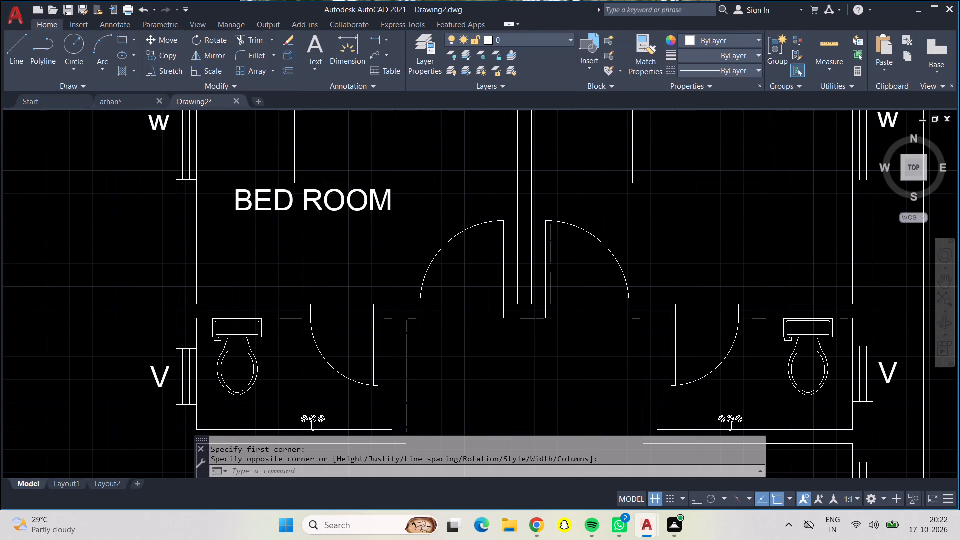
scroll(355, 257, up, 1)
scroll(379, 225, down, 1)
scroll(379, 225, up, 1)
scroll(395, 241, down, 2)
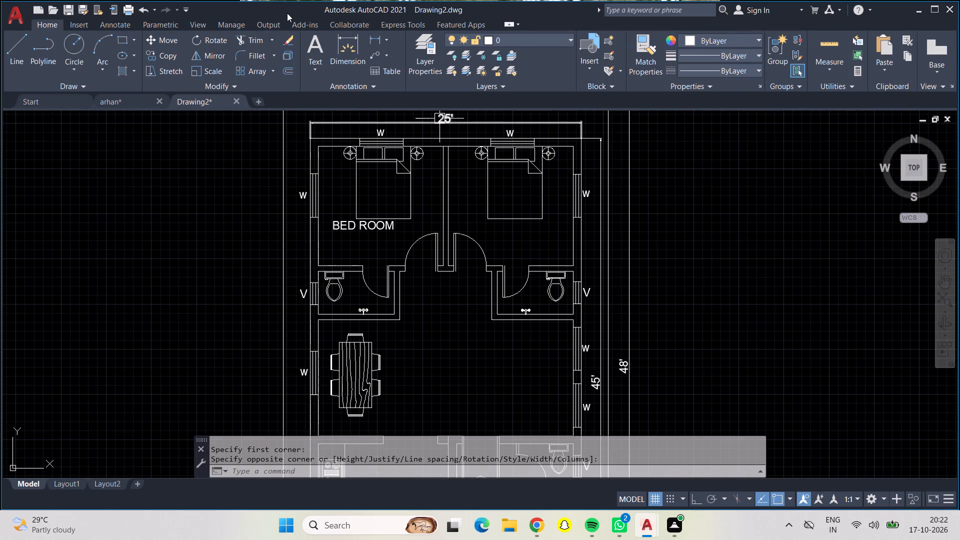
click(817, 42)
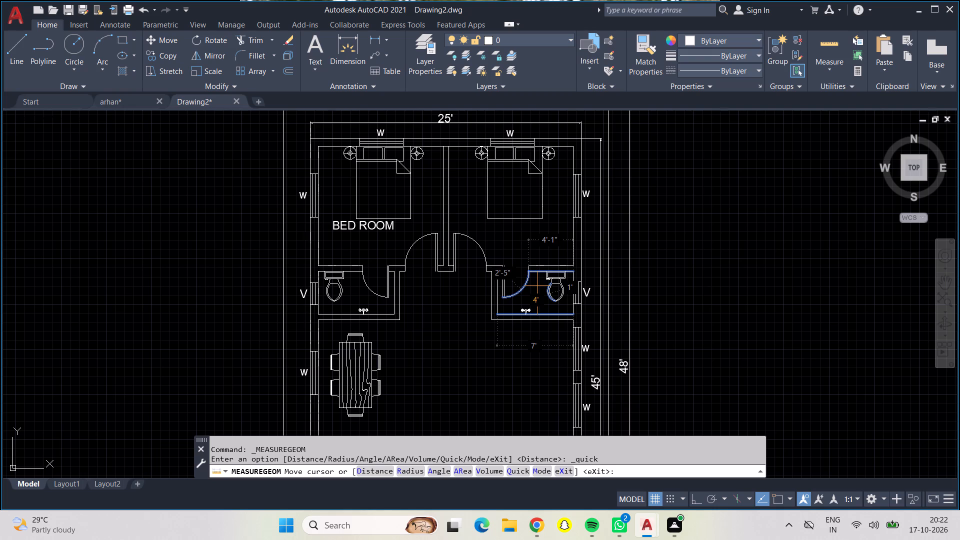
scroll(537, 285, up, 2)
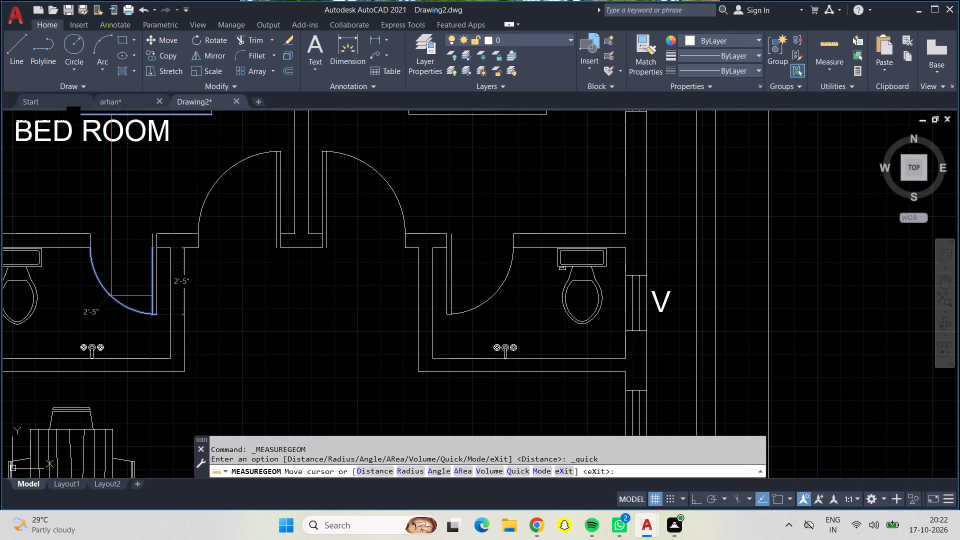
middle_drag(51, 294, 134, 317)
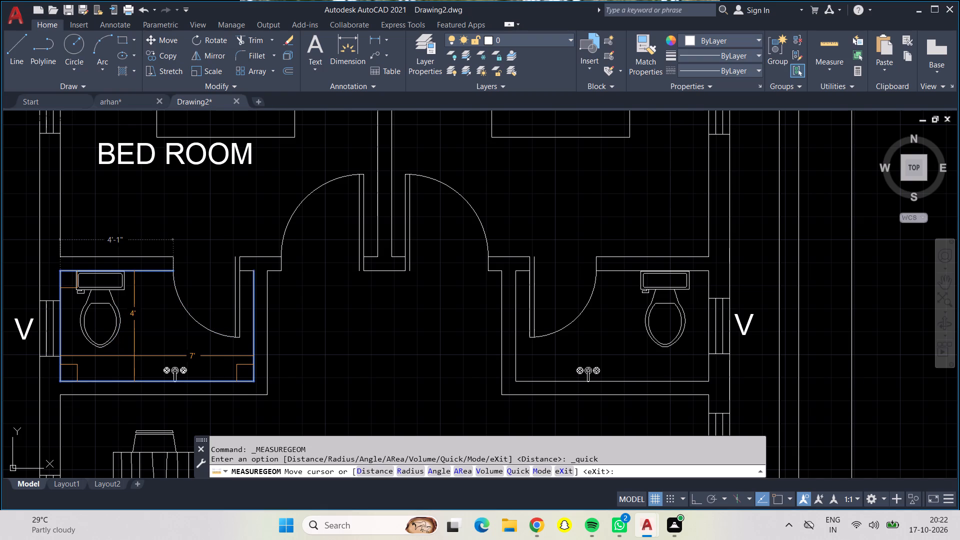
scroll(247, 330, down, 1)
scroll(302, 297, down, 1)
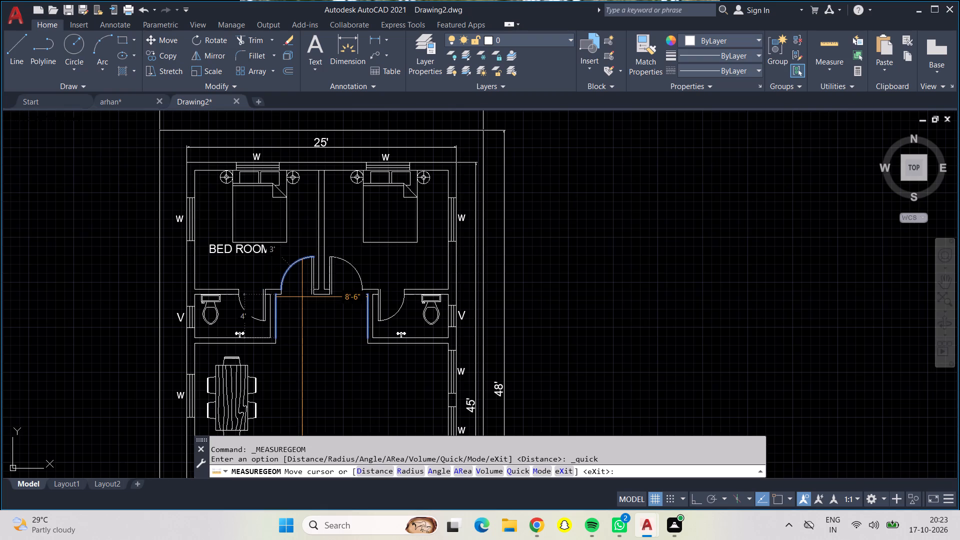
middle_drag(297, 316, 299, 240)
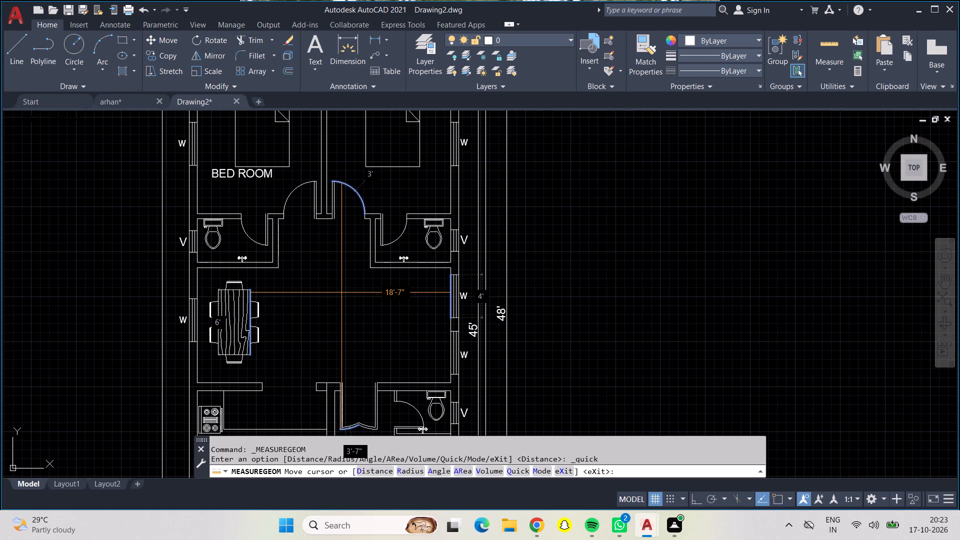
scroll(341, 292, down, 1)
middle_drag(339, 292, 333, 290)
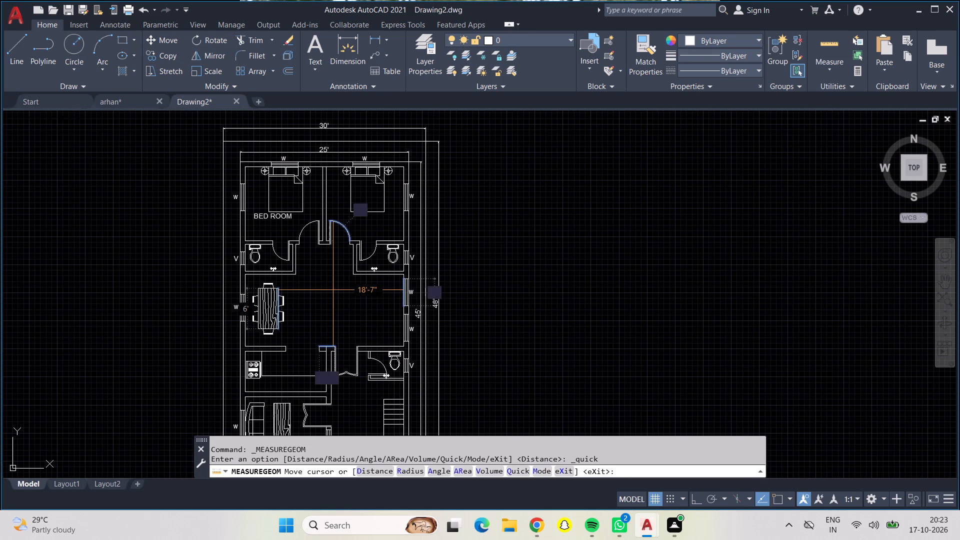
key(Escape)
Add a second line reading 11'0" X 11'6" to the west bedroom's BED ROOM label.
scroll(269, 224, up, 1)
scroll(269, 224, down, 1)
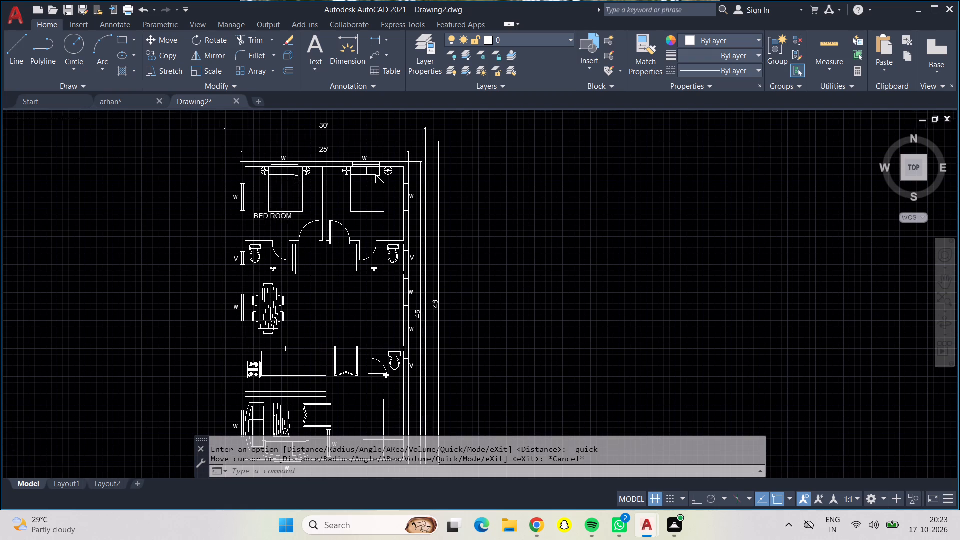
scroll(269, 224, up, 2)
click(271, 205)
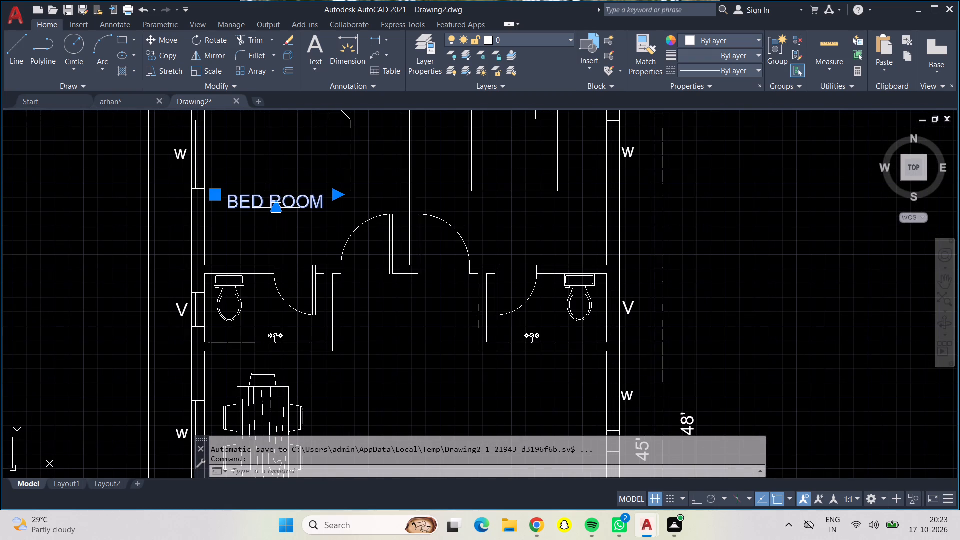
double_click(317, 205)
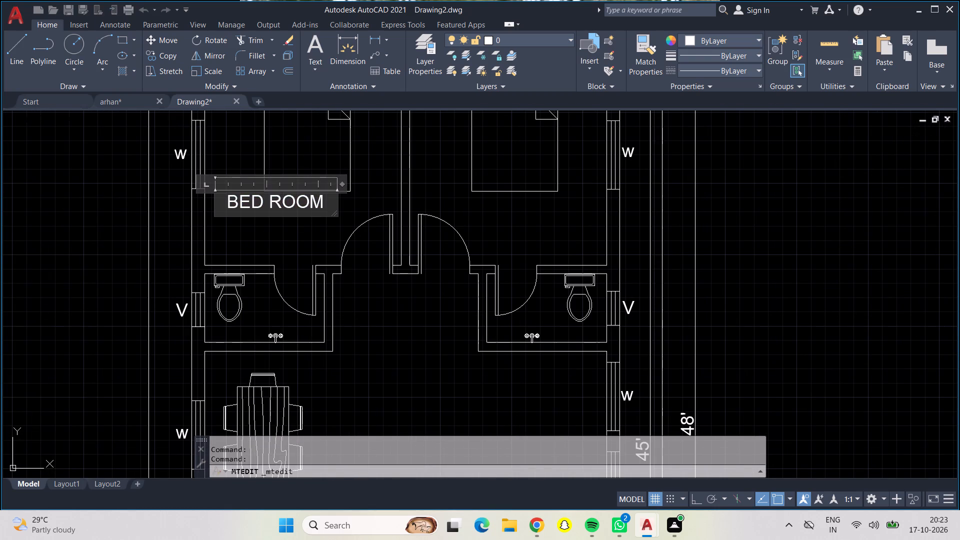
click(326, 205)
key(Return)
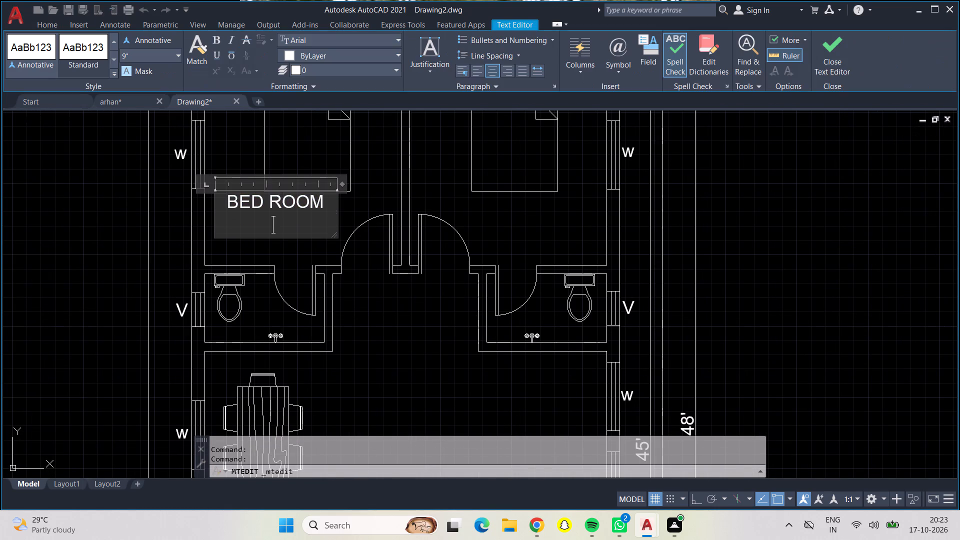
text(11)
text('0" X 11'6")
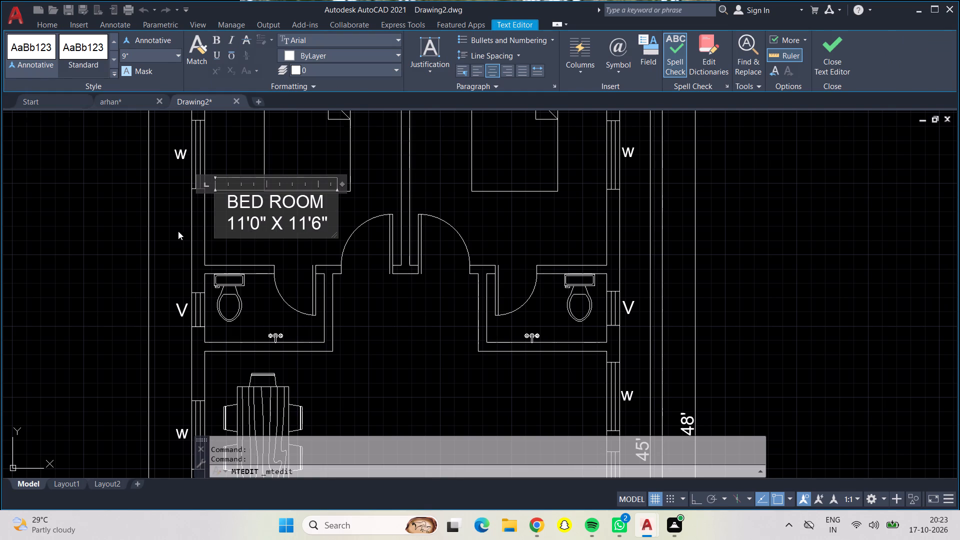
click(176, 228)
Copy the west bedroom's name-and-size label to the matching spot below the bed in the east bedroom.
click(270, 216)
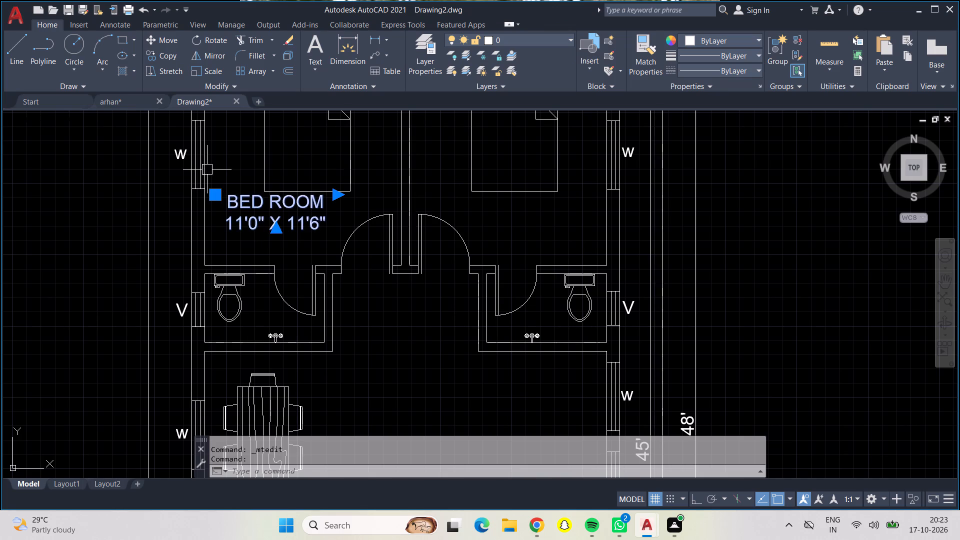
click(175, 60)
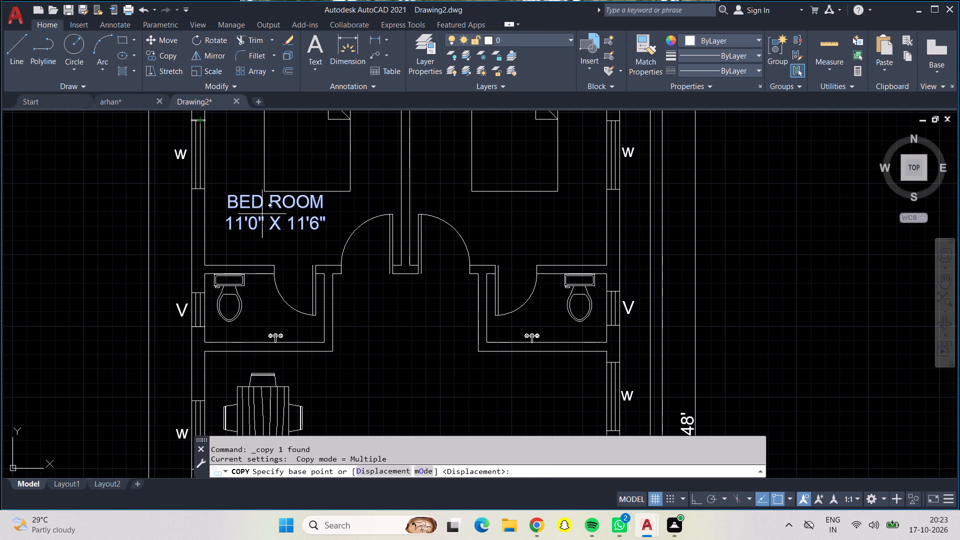
click(263, 219)
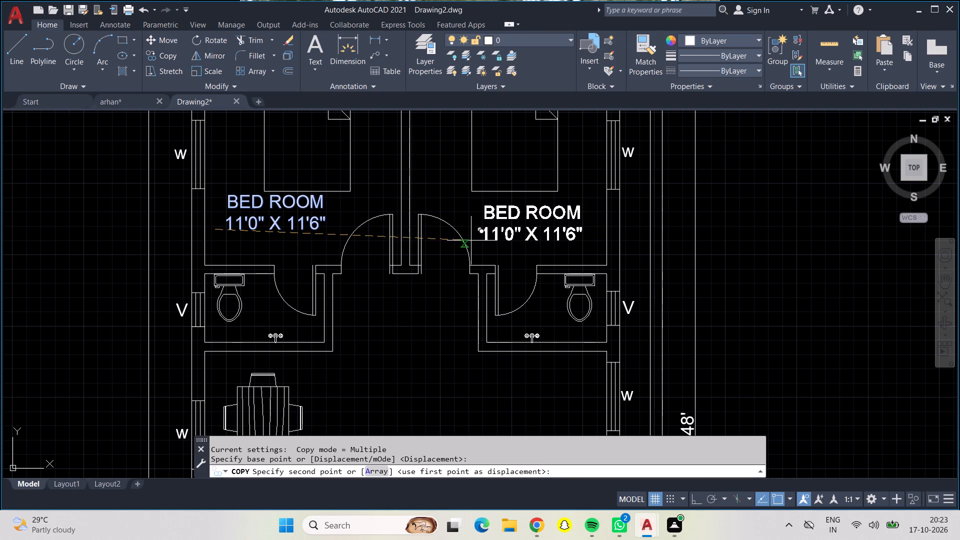
click(469, 233)
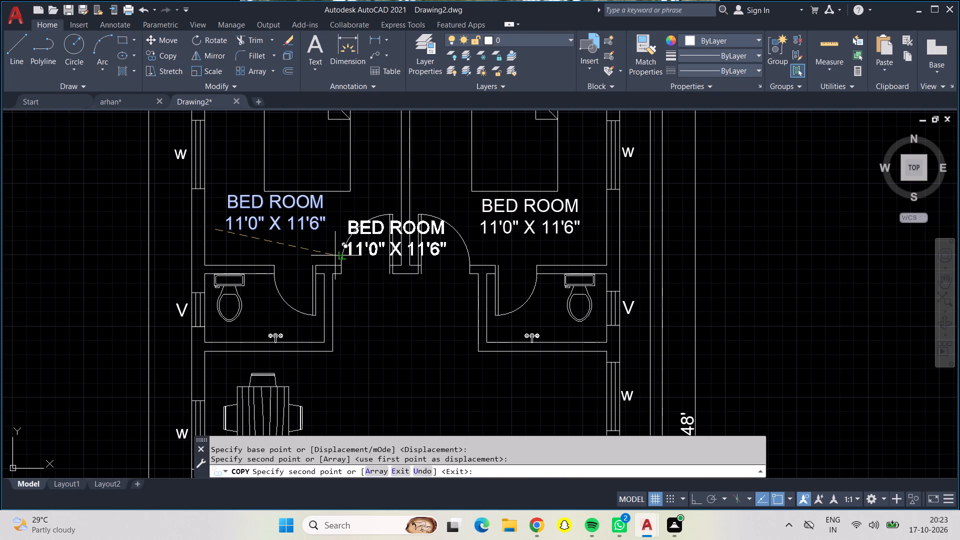
key(Escape)
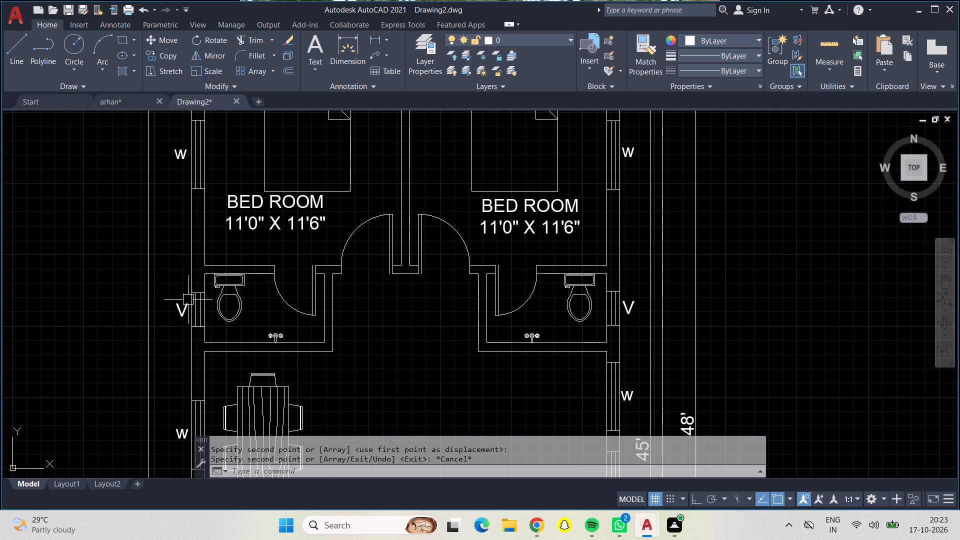
Add a centred multiline text label reading TOILET, 6" high, beside the toilet in the west upper bathroom.
click(312, 45)
scroll(255, 309, up, 2)
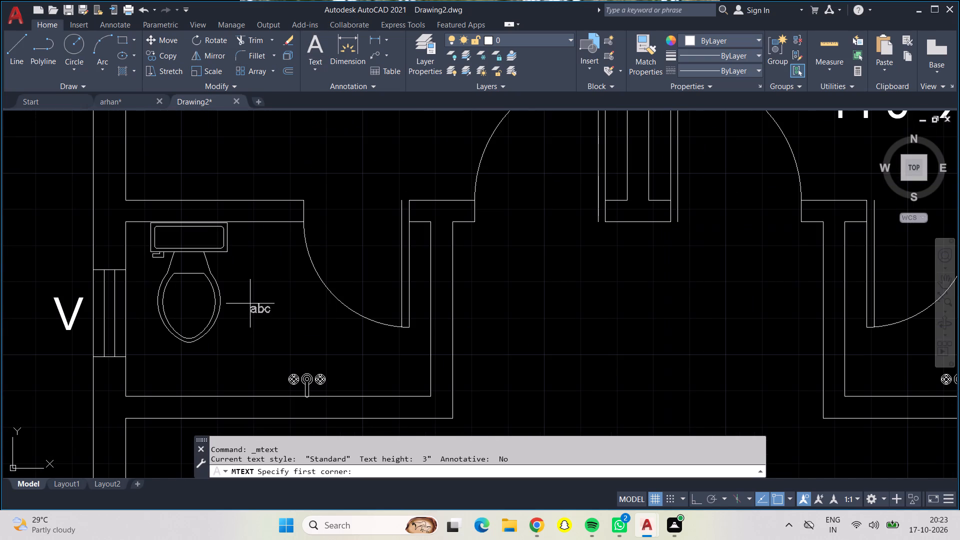
scroll(346, 322, up, 1)
middle_drag(347, 322, 351, 250)
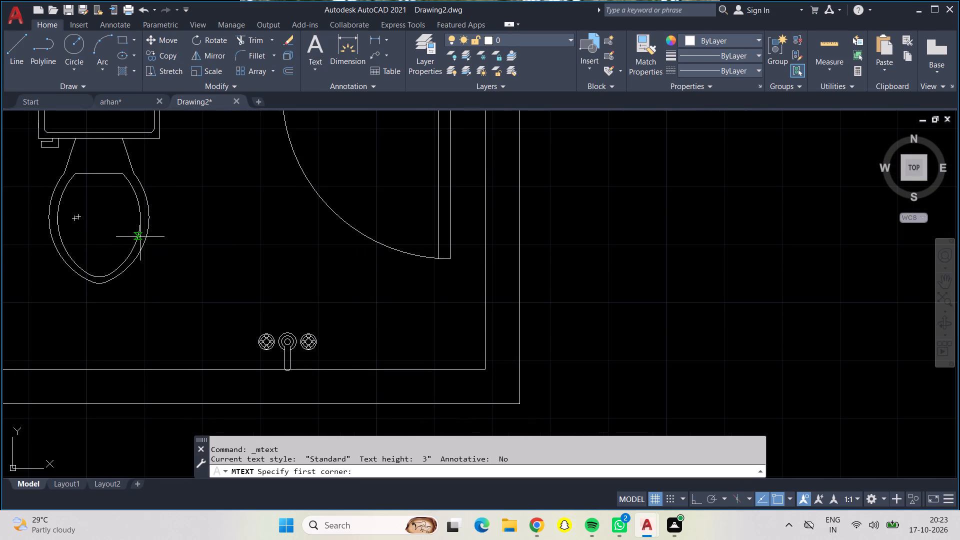
click(158, 219)
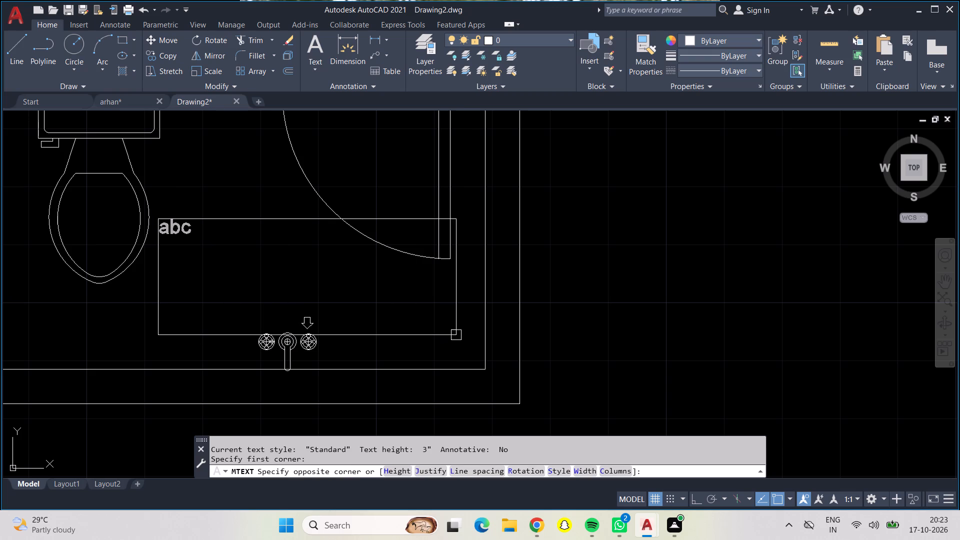
click(467, 327)
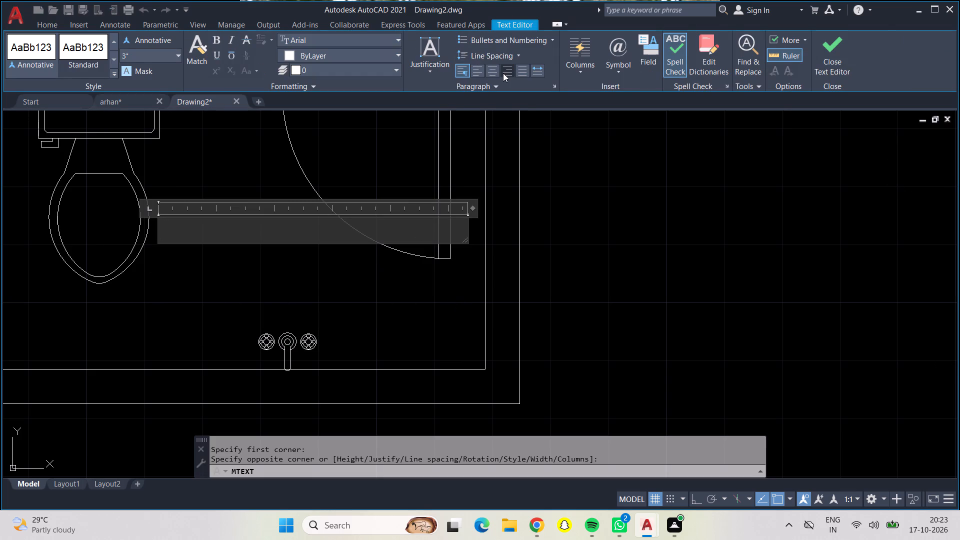
double_click(486, 73)
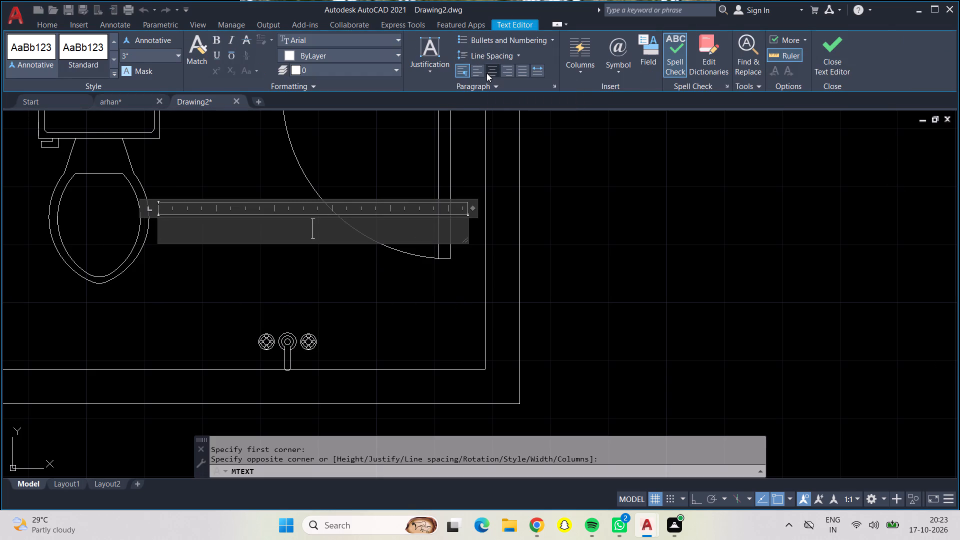
click(490, 75)
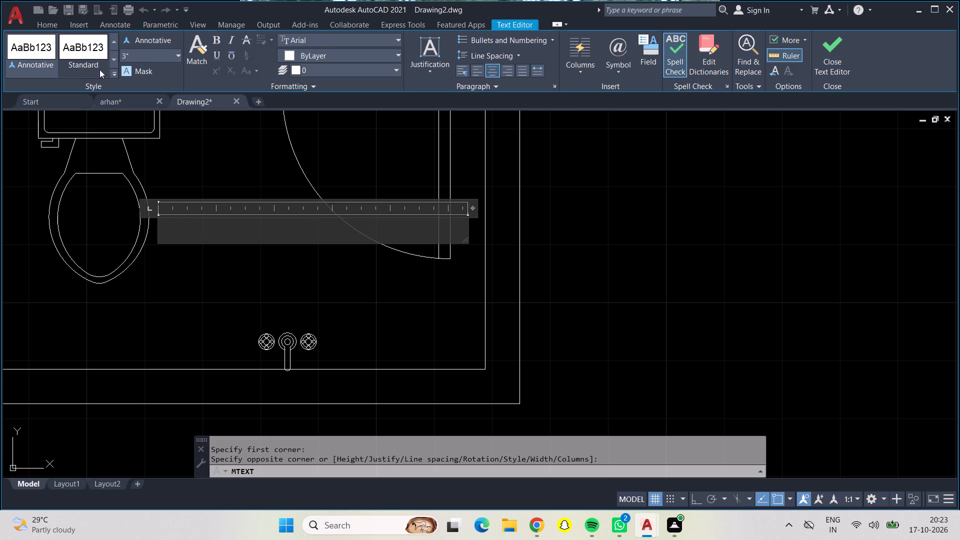
click(177, 52)
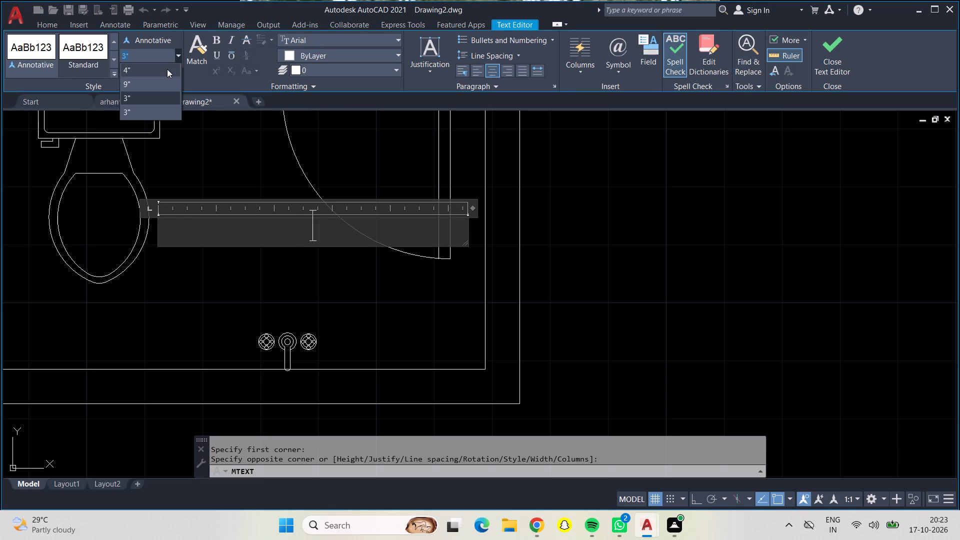
click(160, 53)
key(BackSpace)
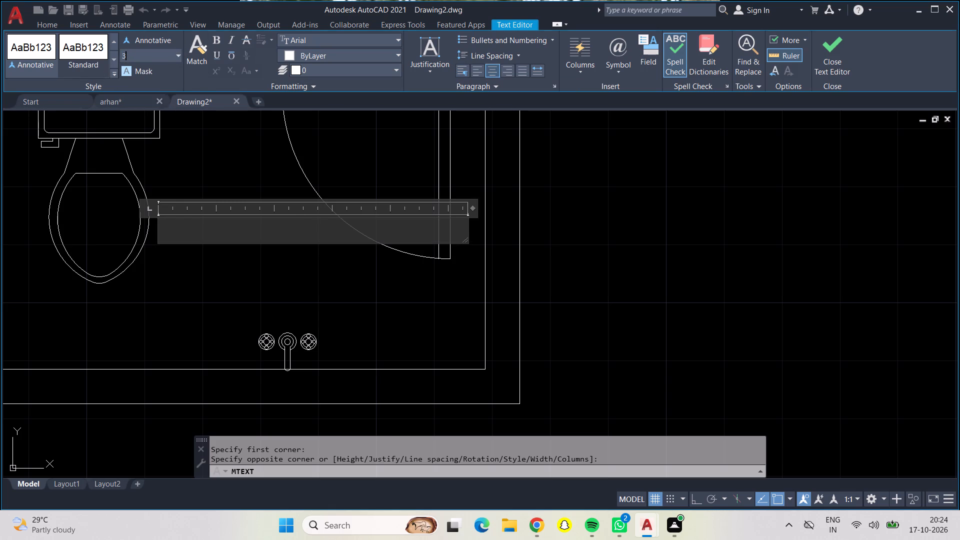
text(6")
key(BackSpace)
key(BackSpace)
key(BackSpace)
text(6")
key(Return)
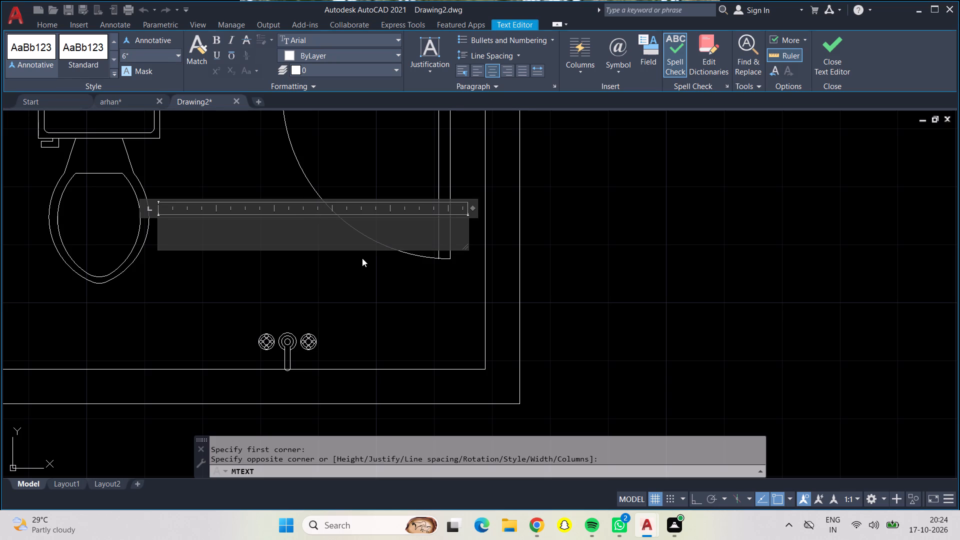
key(shift+t)
text(OILET)
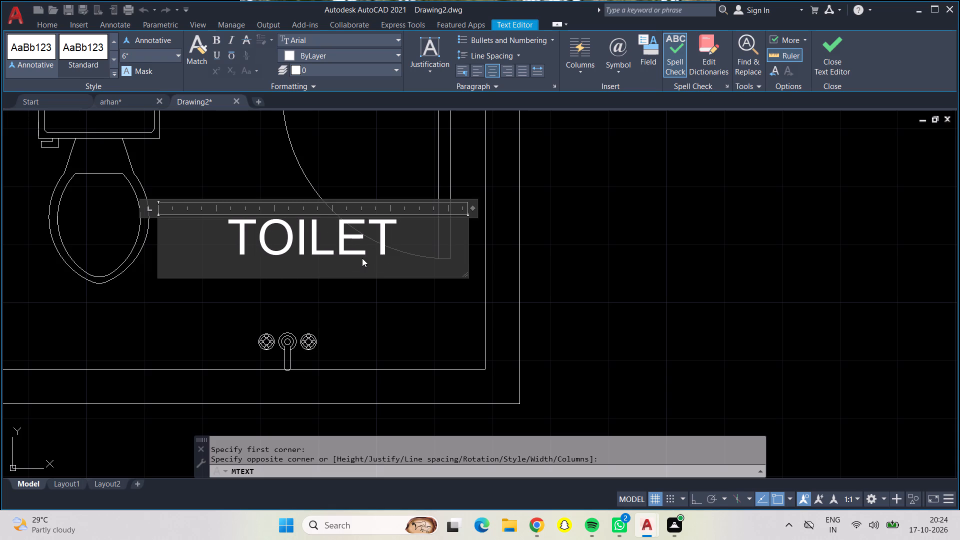
Add a second line reading 7'0" X 4'0" to the west bathroom's TOILET label.
key(Return)
text(7')
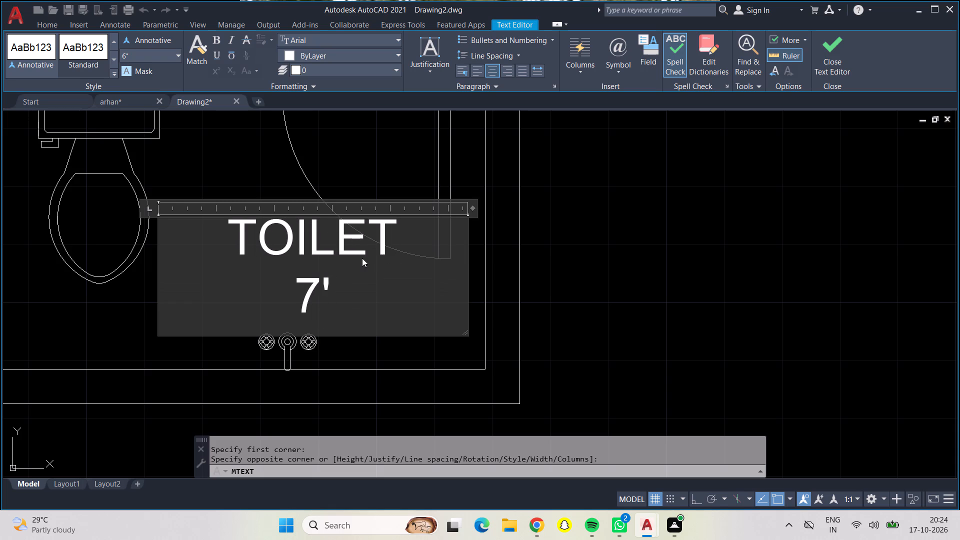
text(0" x)
key(space)
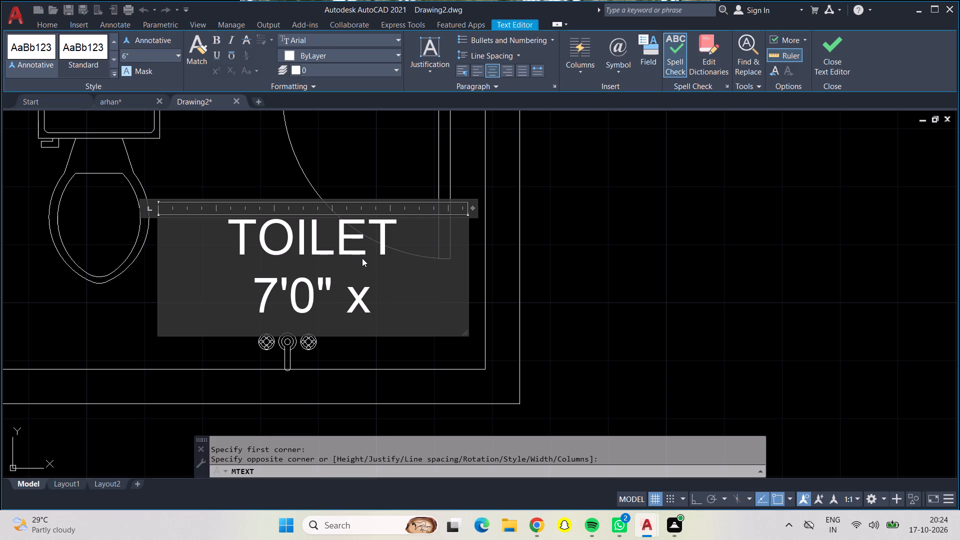
key(BackSpace)
key(BackSpace)
key(space)
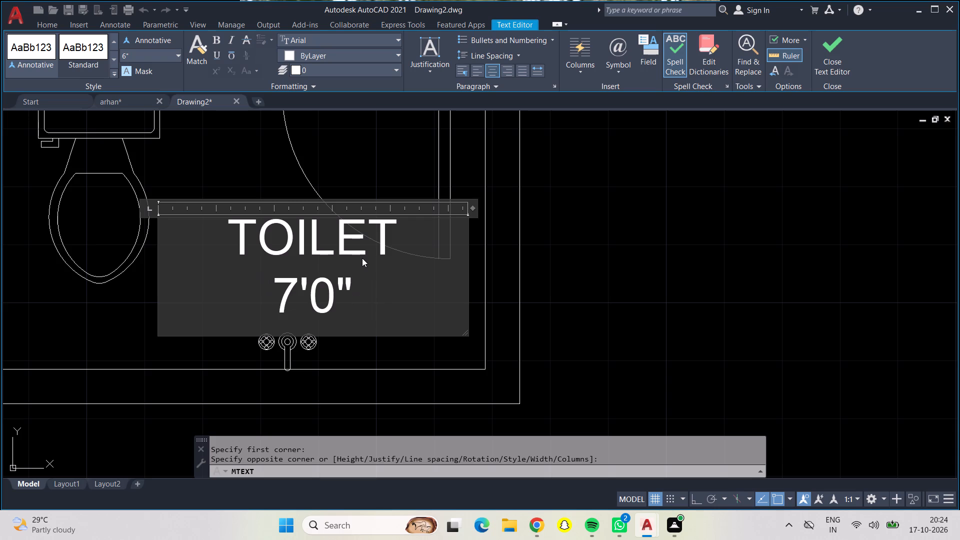
key(BackSpace)
text(X)
key(space)
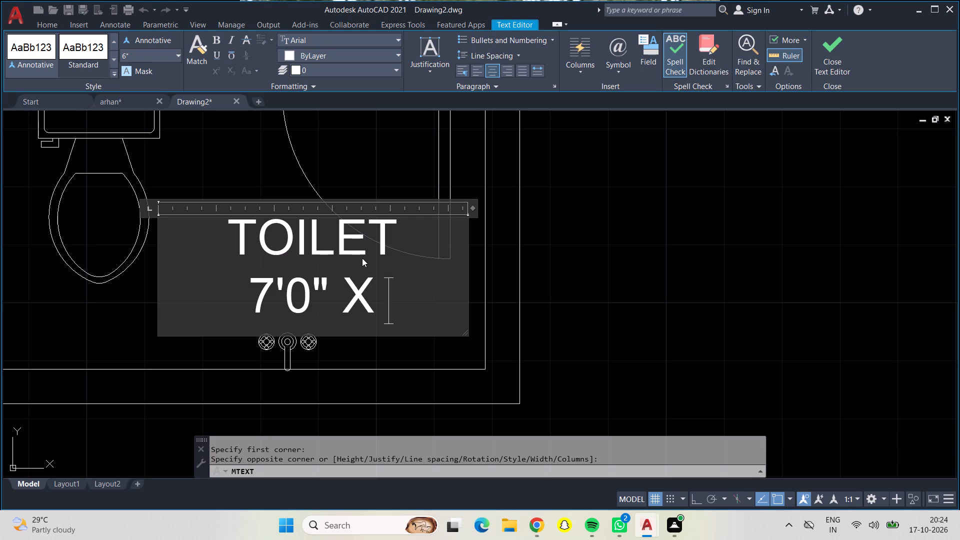
text(4'0")
click(766, 304)
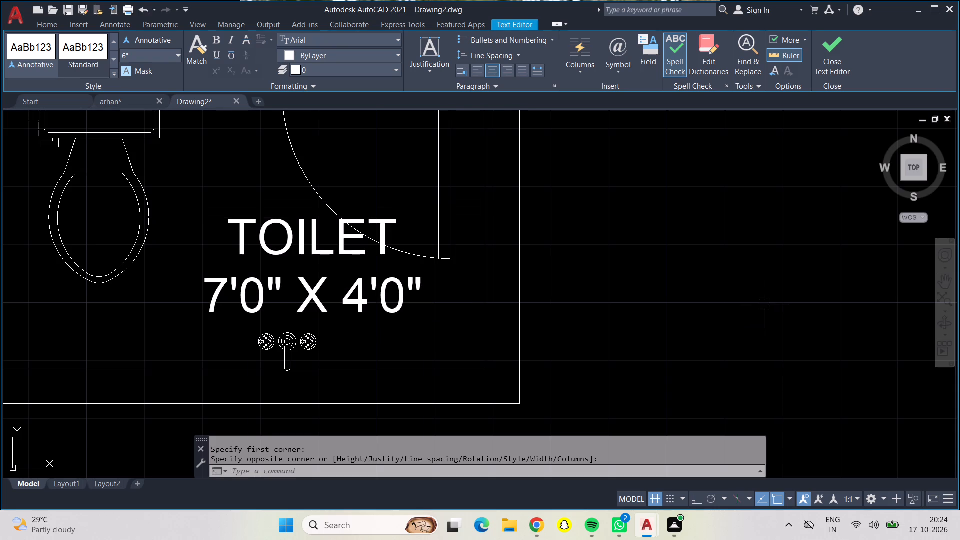
Copy the west bathroom's name-and-size label to the matching spot above the tap in the east upper bathroom.
click(388, 228)
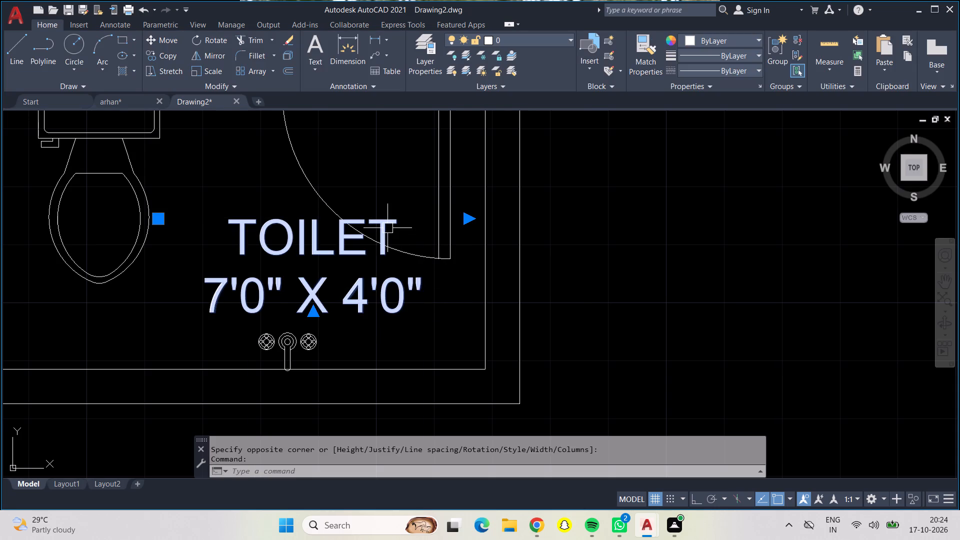
click(169, 53)
click(280, 259)
scroll(561, 245, down, 1)
scroll(565, 246, up, 1)
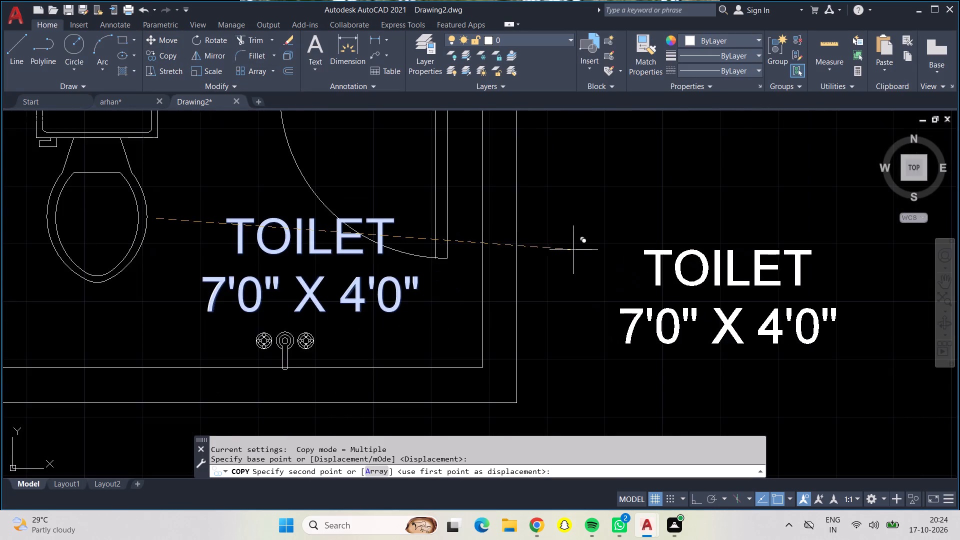
scroll(576, 252, down, 2)
middle_drag(576, 252, 422, 246)
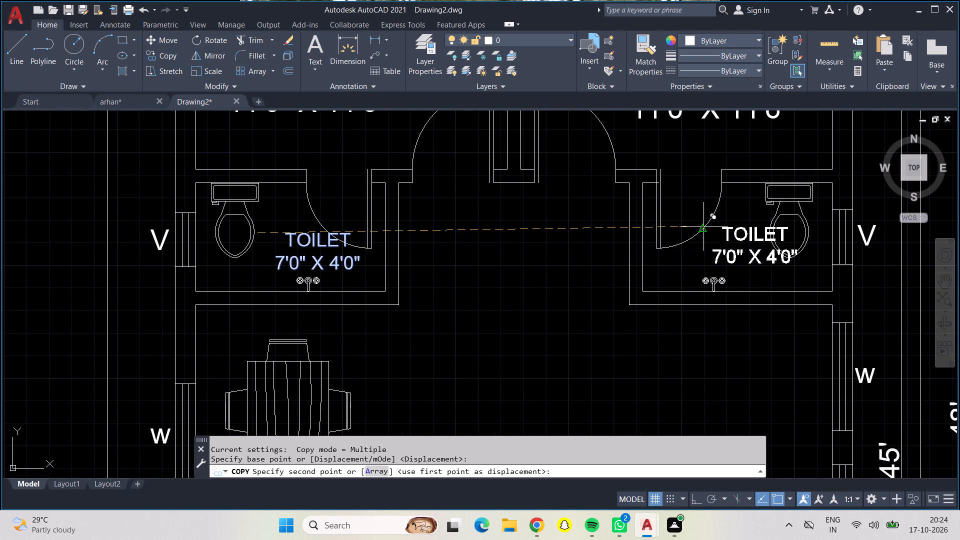
scroll(656, 230, down, 1)
scroll(655, 224, up, 1)
scroll(655, 224, down, 1)
scroll(655, 224, up, 1)
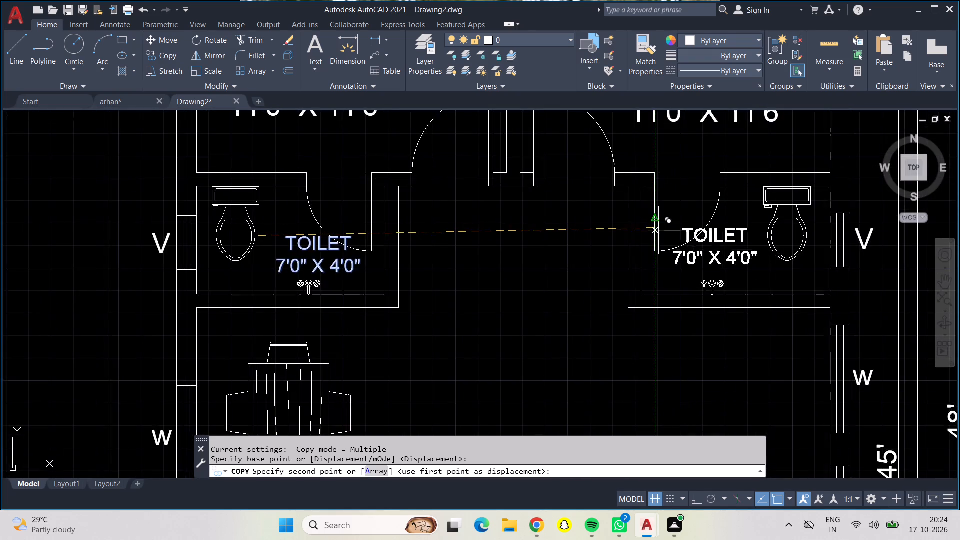
scroll(663, 237, up, 3)
scroll(665, 237, down, 1)
middle_drag(665, 238, 589, 213)
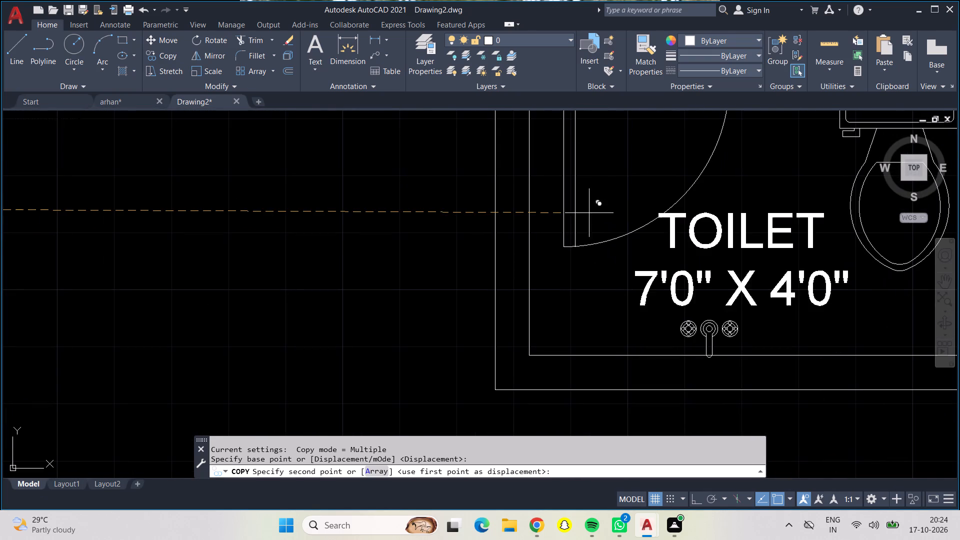
click(607, 206)
scroll(607, 206, down, 2)
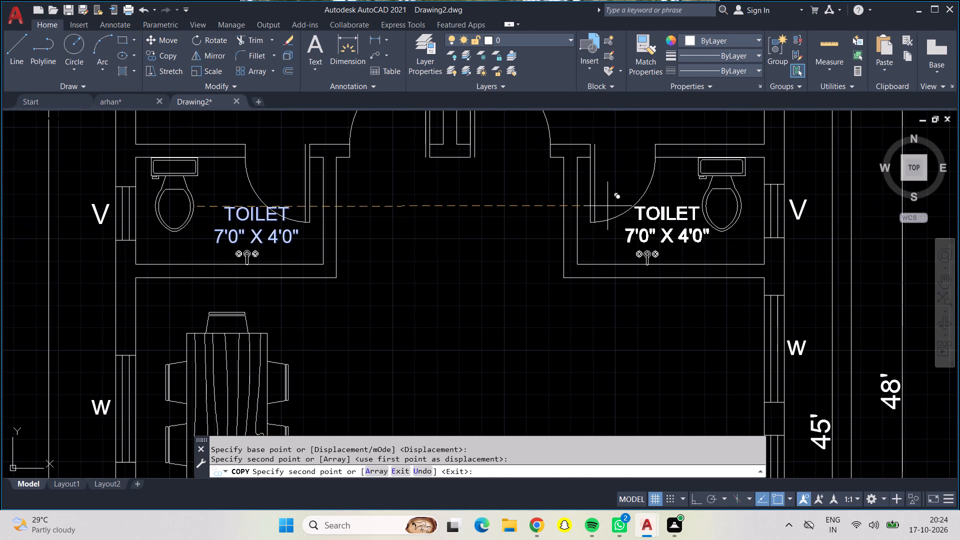
key(Escape)
Add a centred multiline text label reading LIVING HALL, 9" high, in the hall east of the dining table.
scroll(607, 206, down, 2)
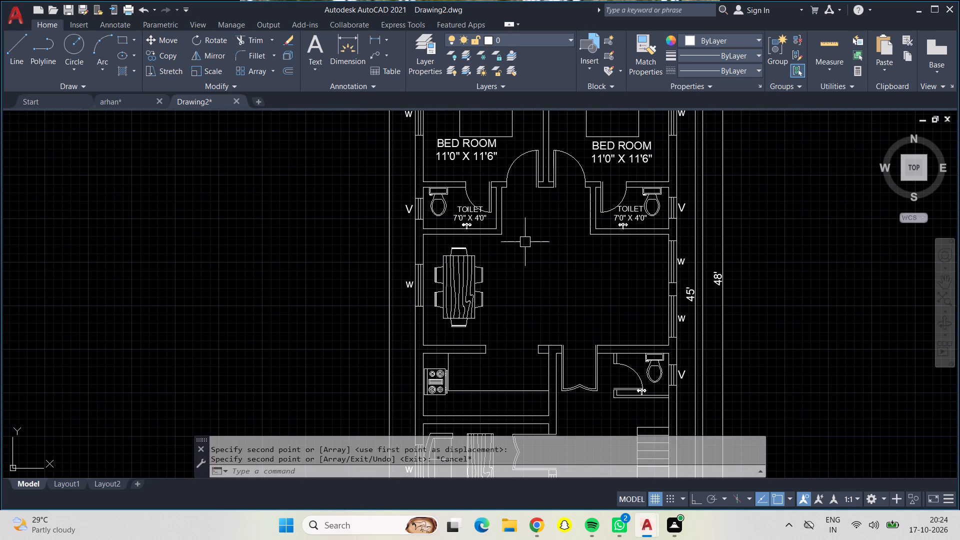
middle_drag(524, 242, 523, 217)
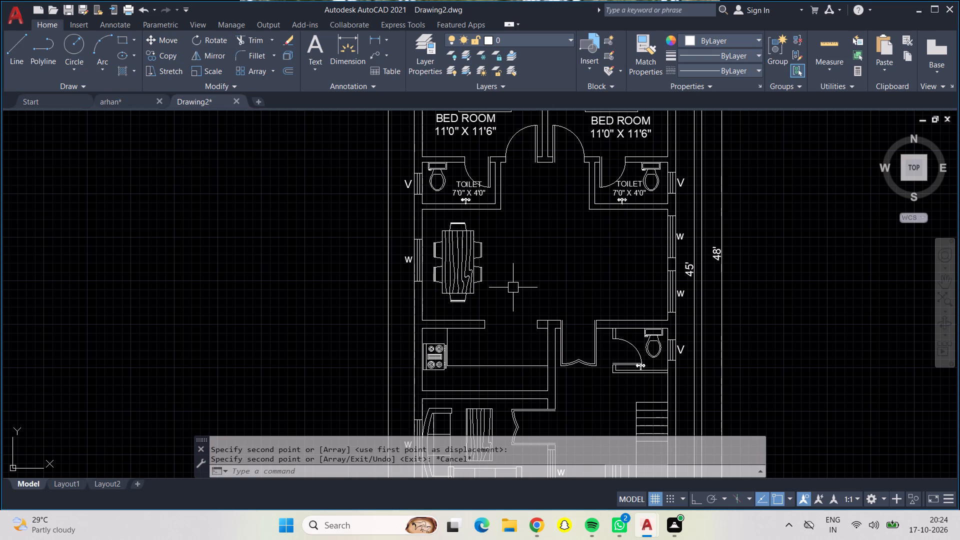
click(320, 42)
click(511, 230)
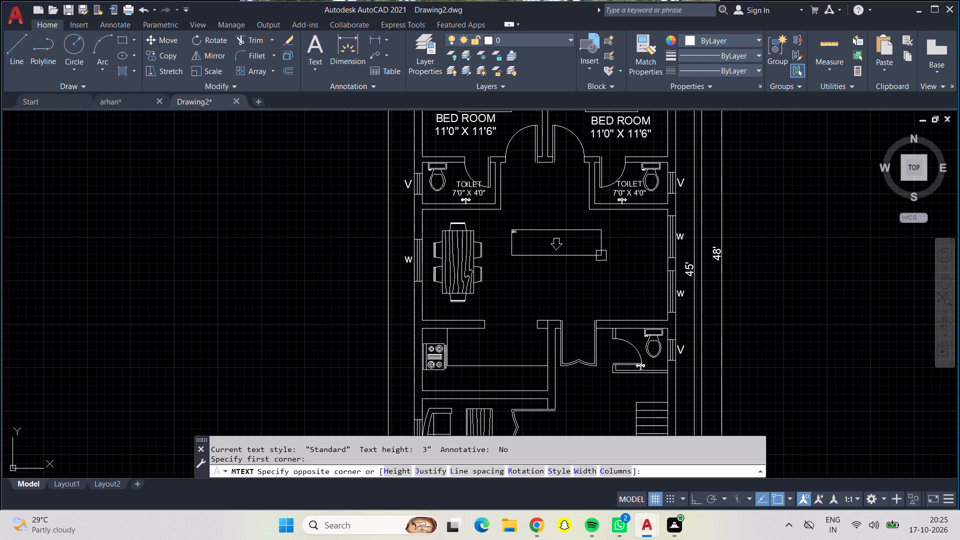
click(601, 255)
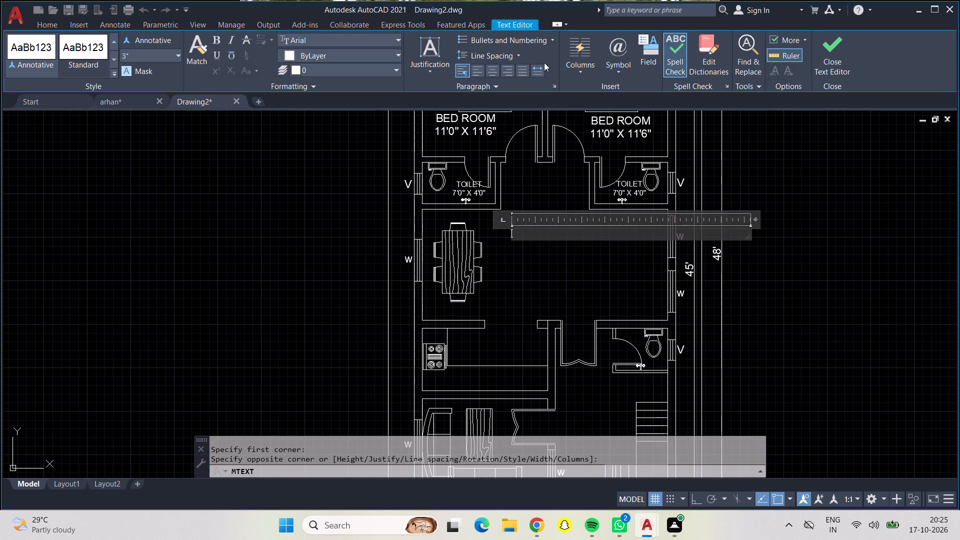
click(493, 72)
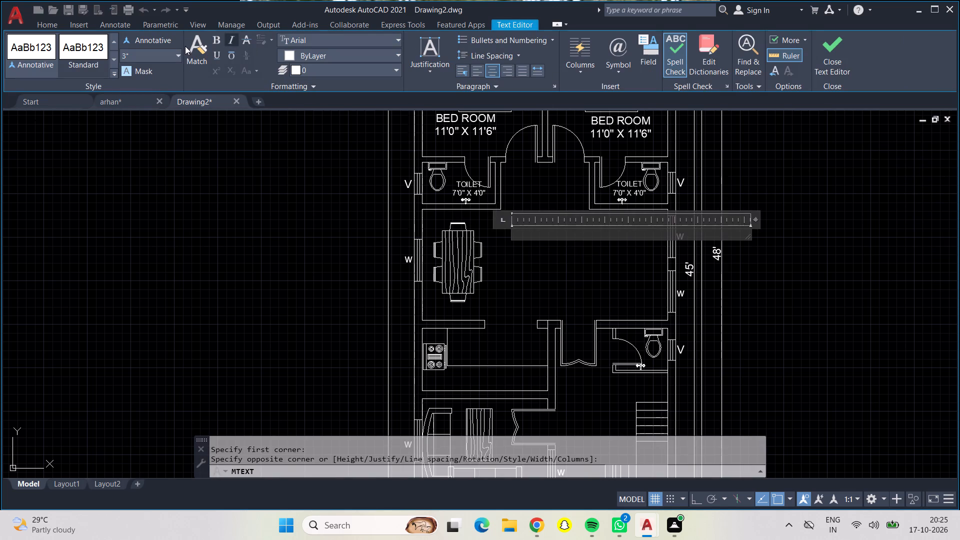
click(176, 55)
click(173, 102)
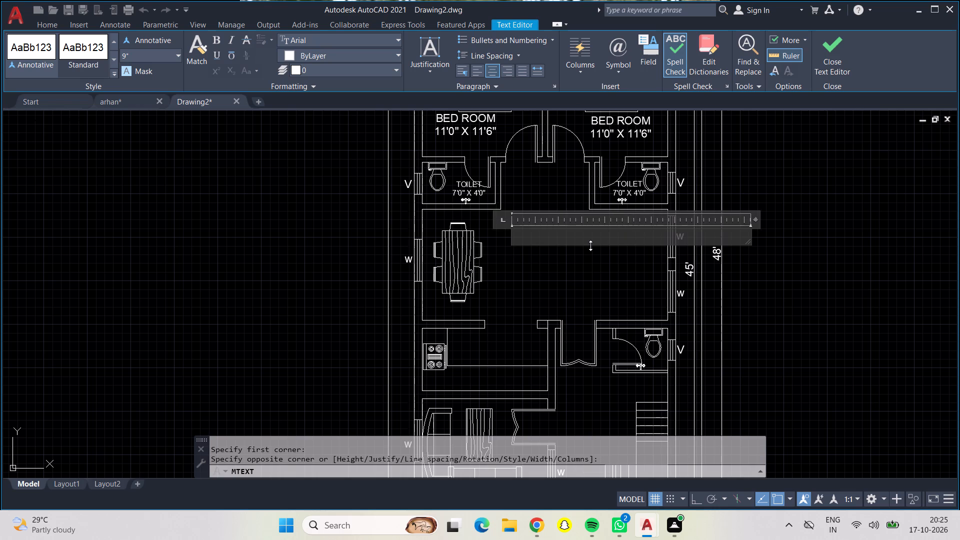
text(LIVING)
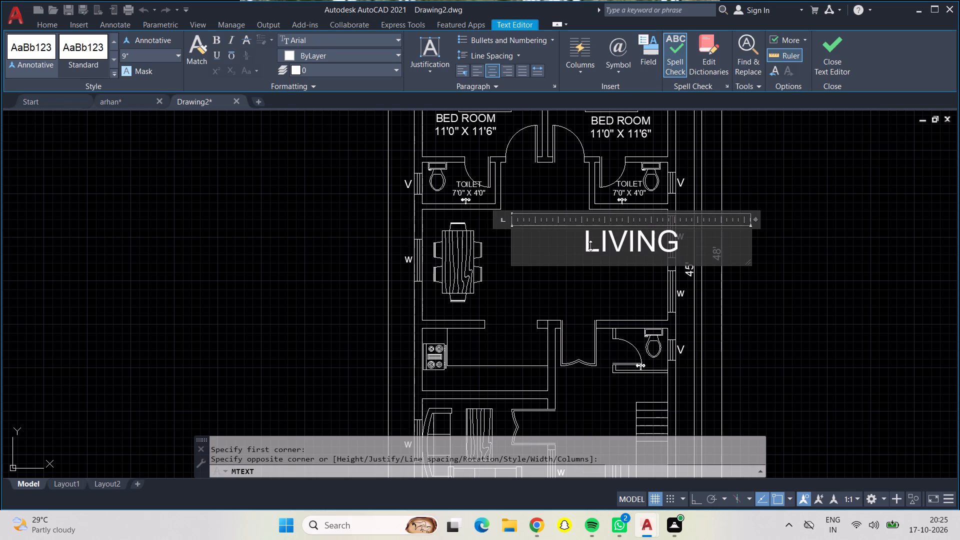
key(space)
key(shift+space)
key(h)
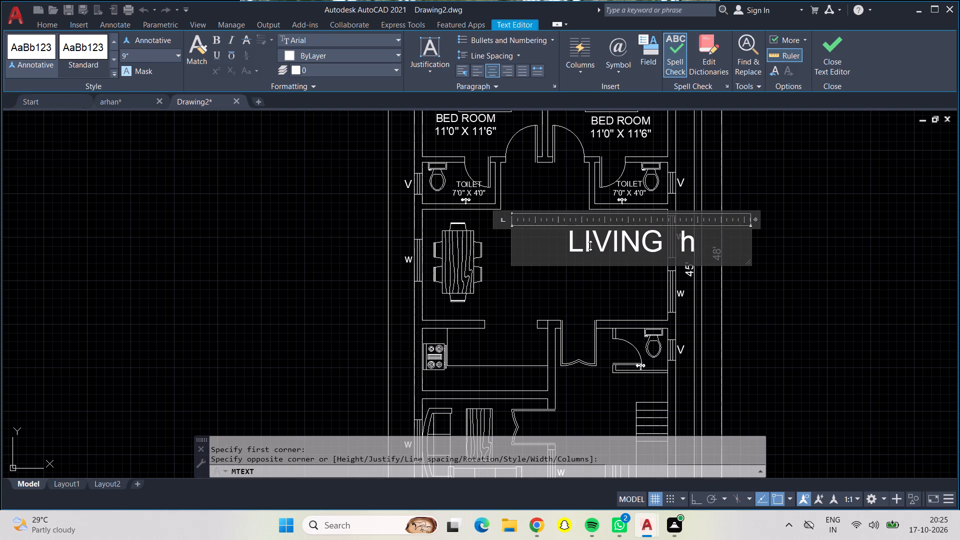
key(shift+BackSpace)
key(shift+a)
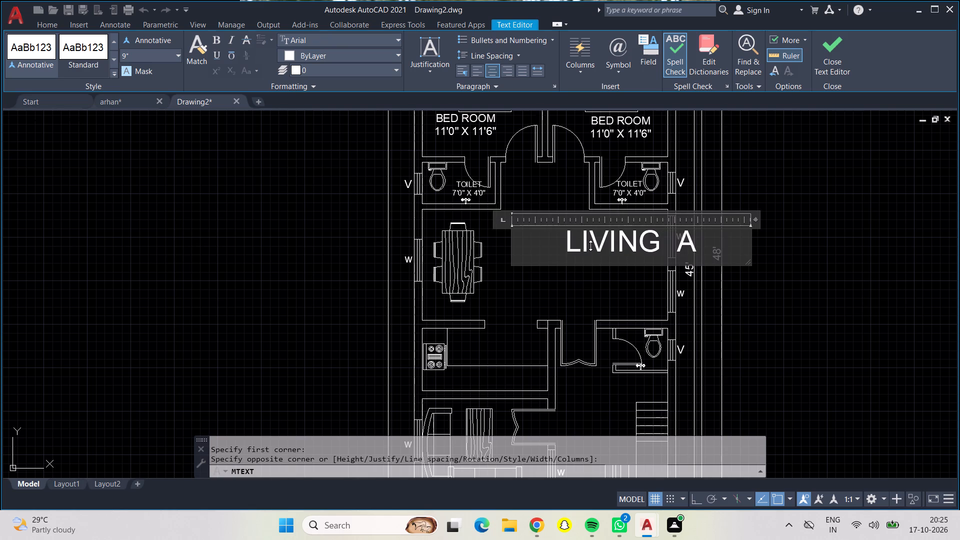
key(shift+BackSpace)
text(HALL)
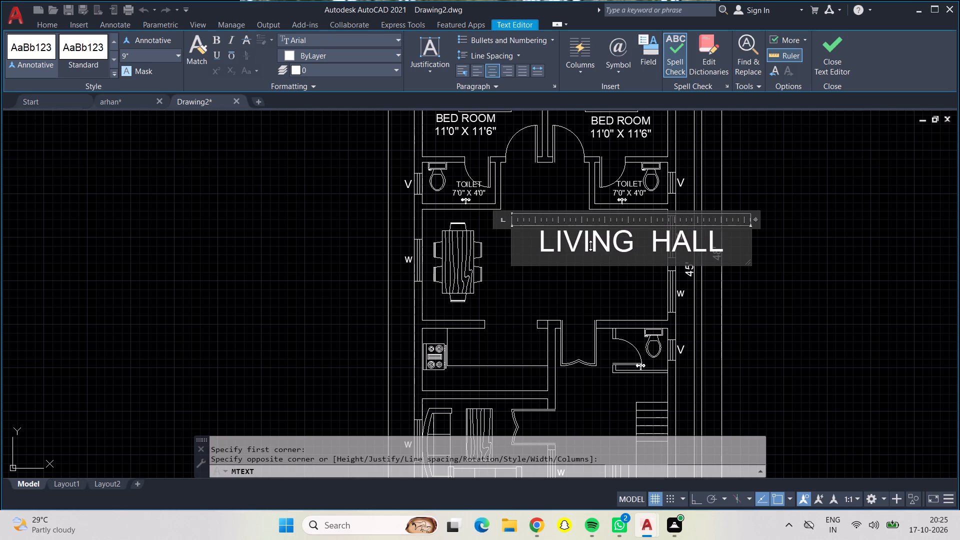
Add a second line reading 23'0" X 15'0" to the LIVING HALL label.
key(Return)
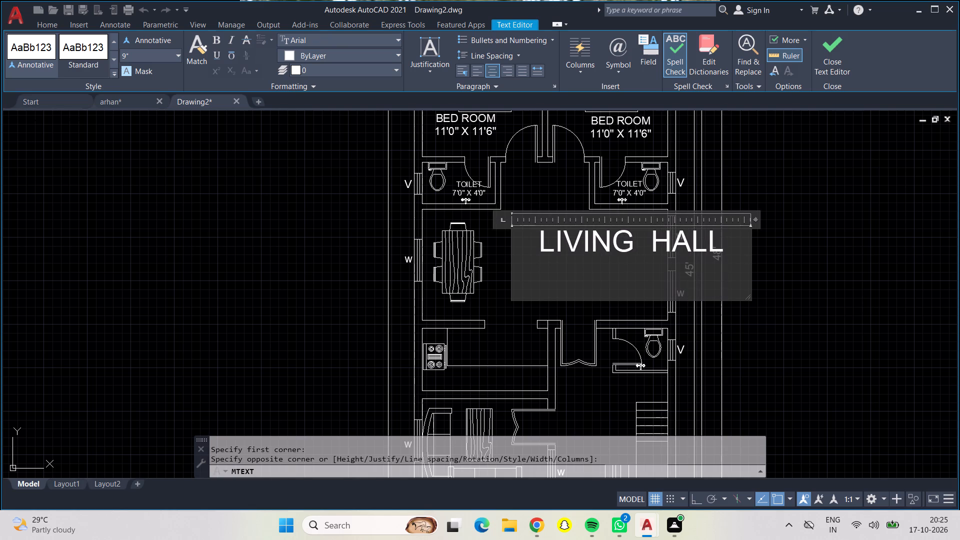
key(3)
key(BackSpace)
text(23'0" X 15'0")
key(space)
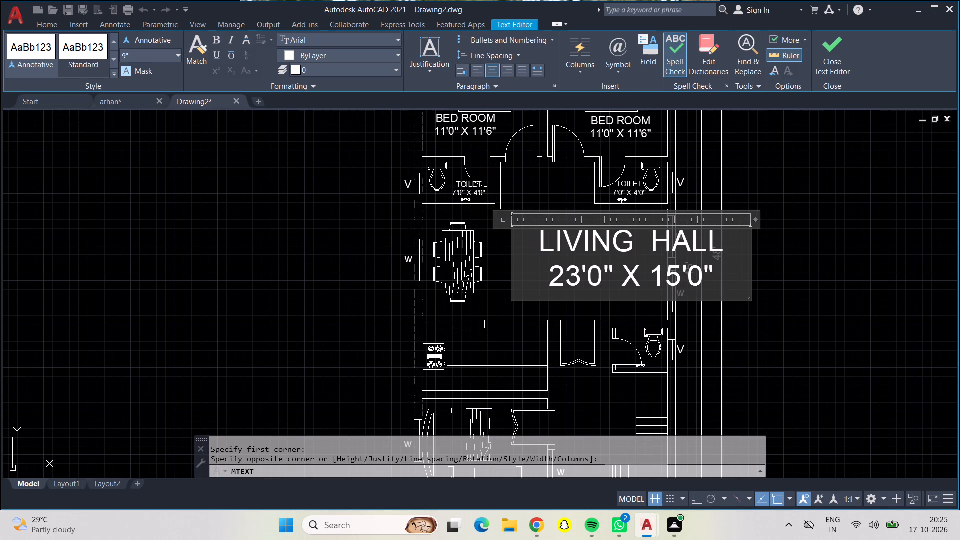
click(776, 243)
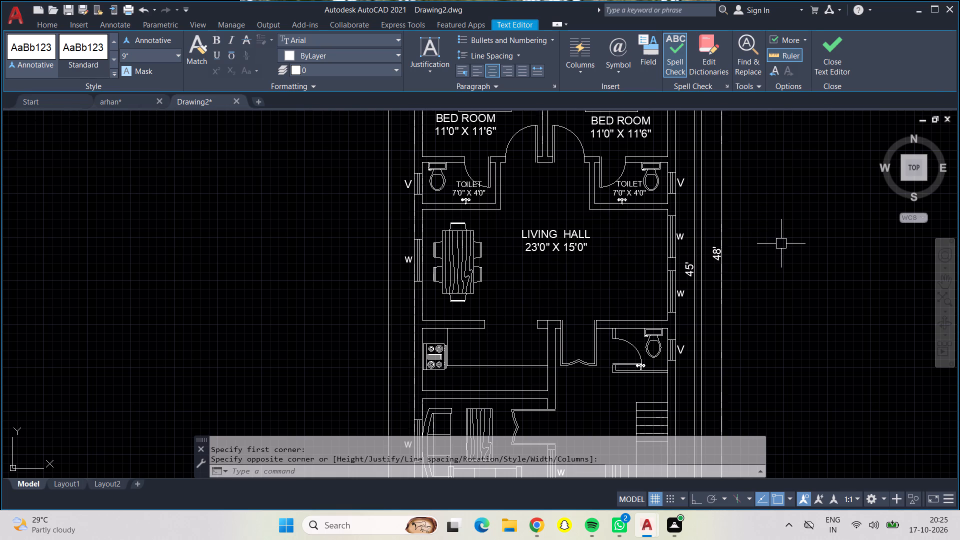
Move the LIVING HALL name-and-size label southeast, nearer the hall's east wall windows.
click(564, 238)
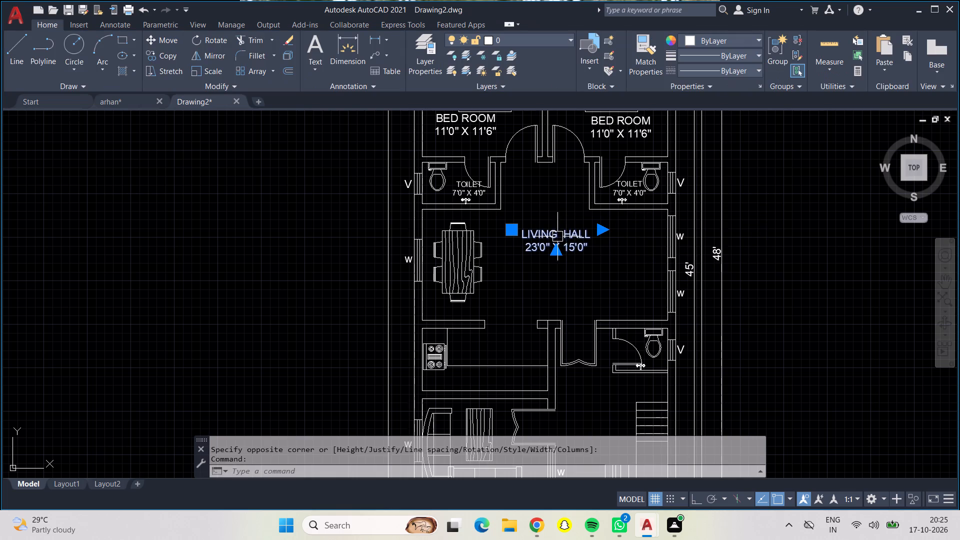
click(173, 41)
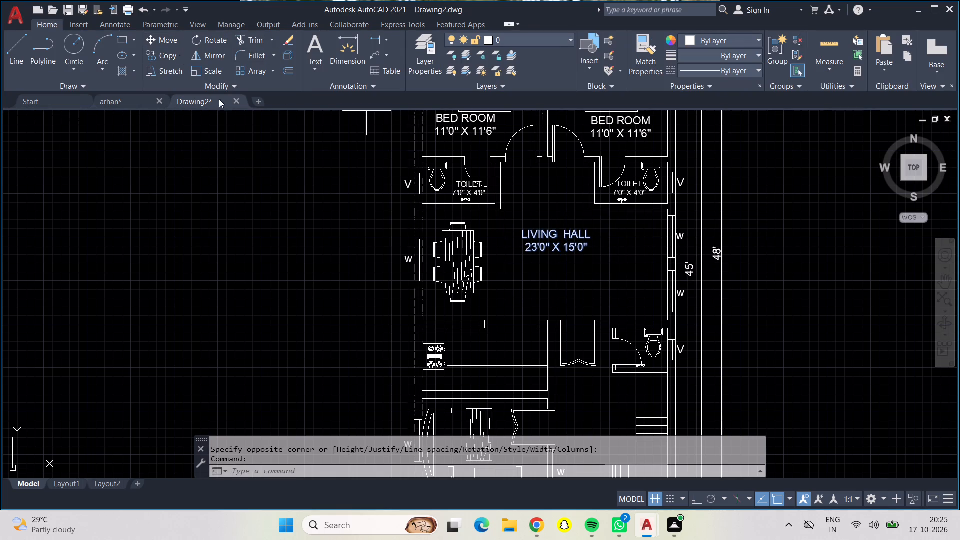
click(560, 243)
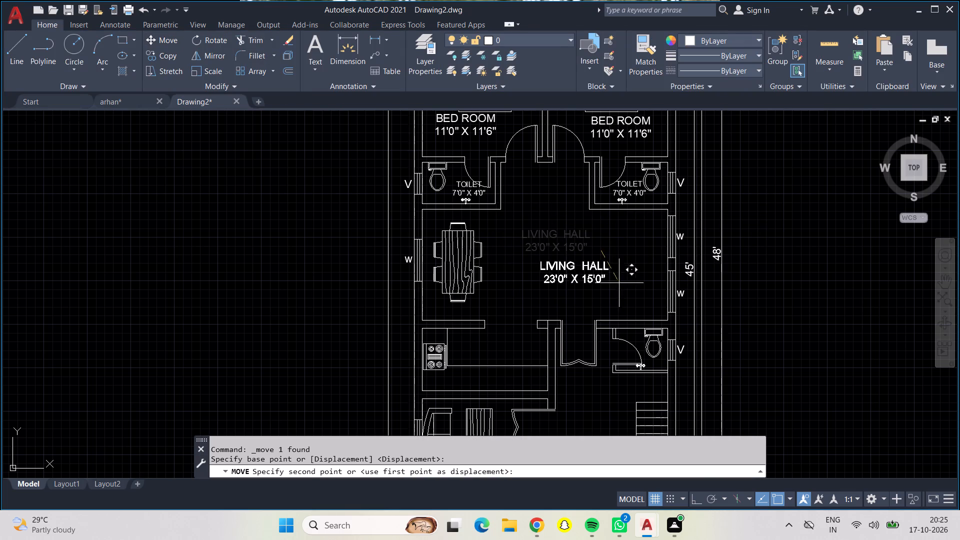
click(651, 274)
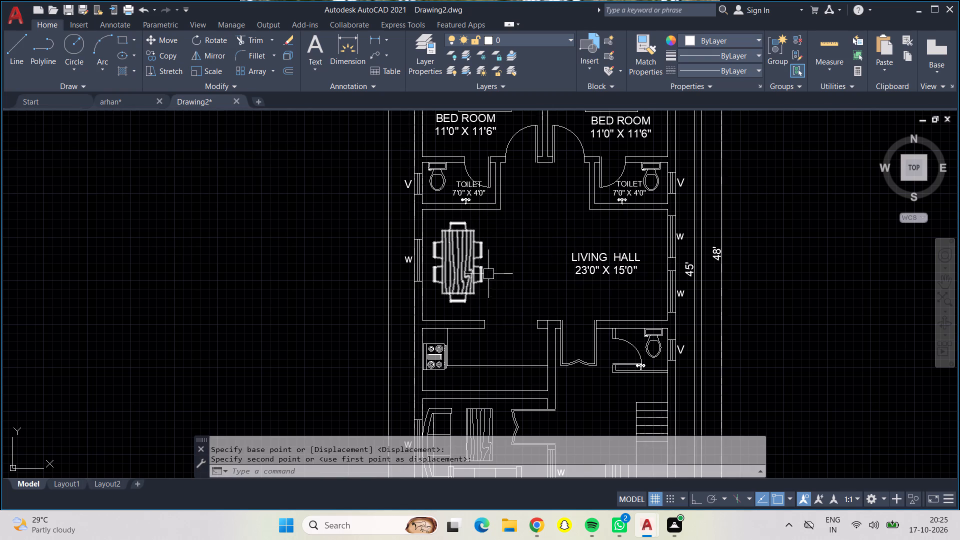
Measure the kitchen's width and depth with Quick measure.
scroll(540, 252, down, 1)
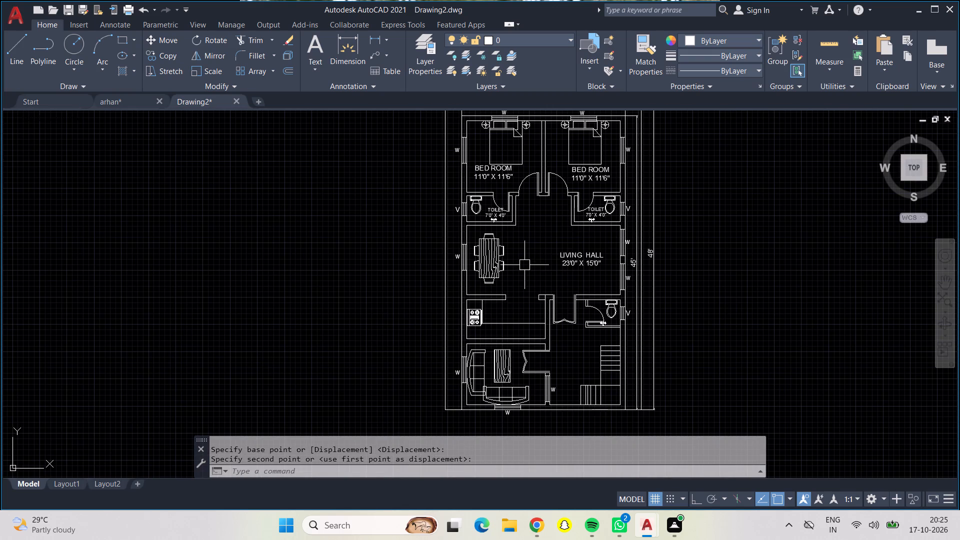
scroll(505, 315, up, 1)
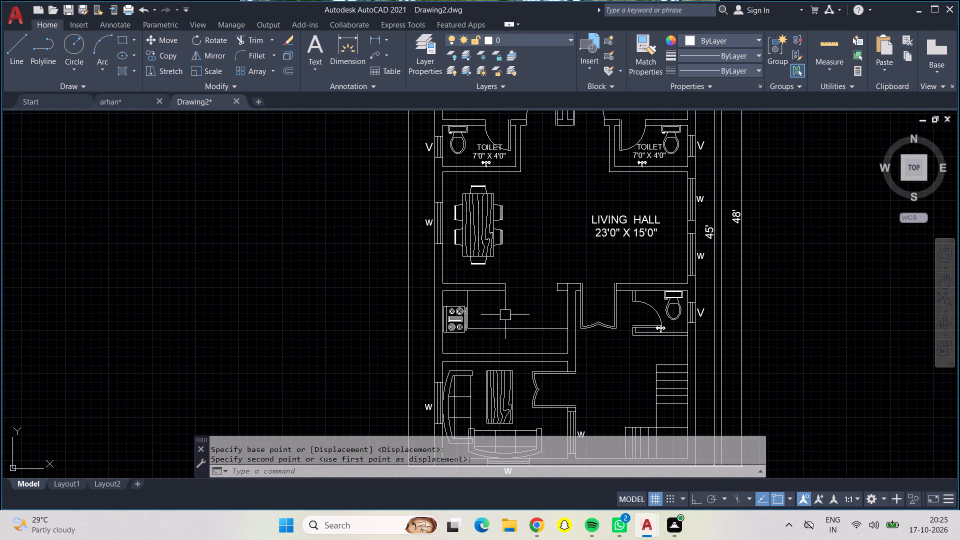
scroll(536, 310, up, 1)
middle_drag(539, 310, 545, 267)
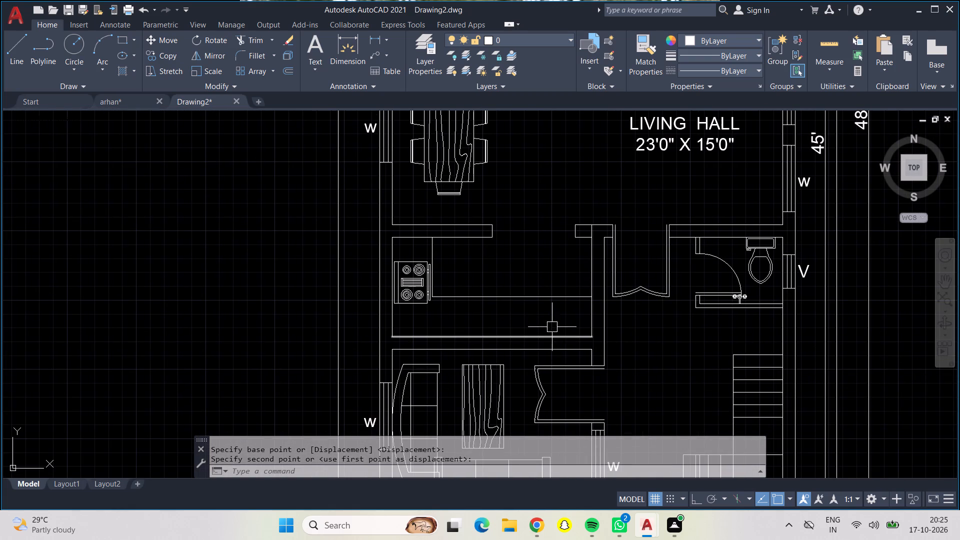
click(821, 38)
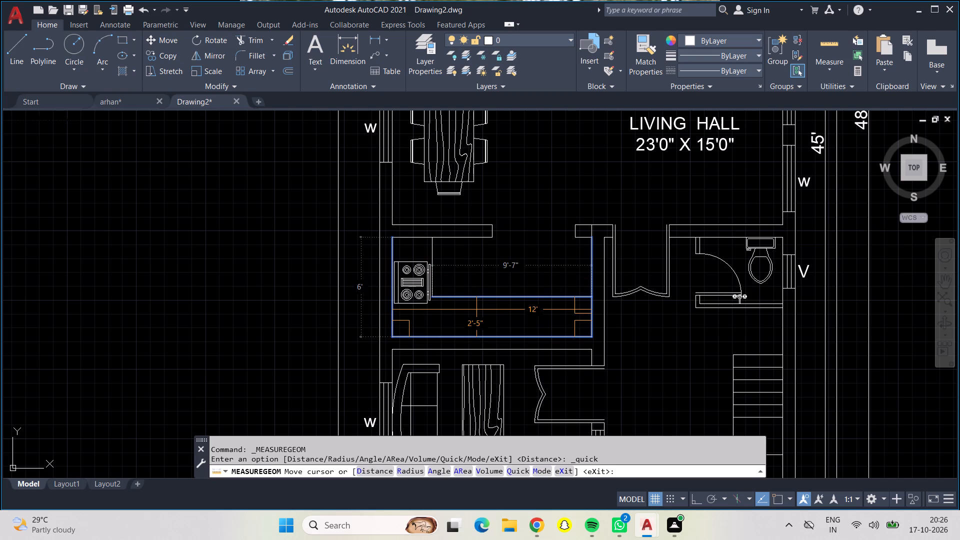
key(Escape)
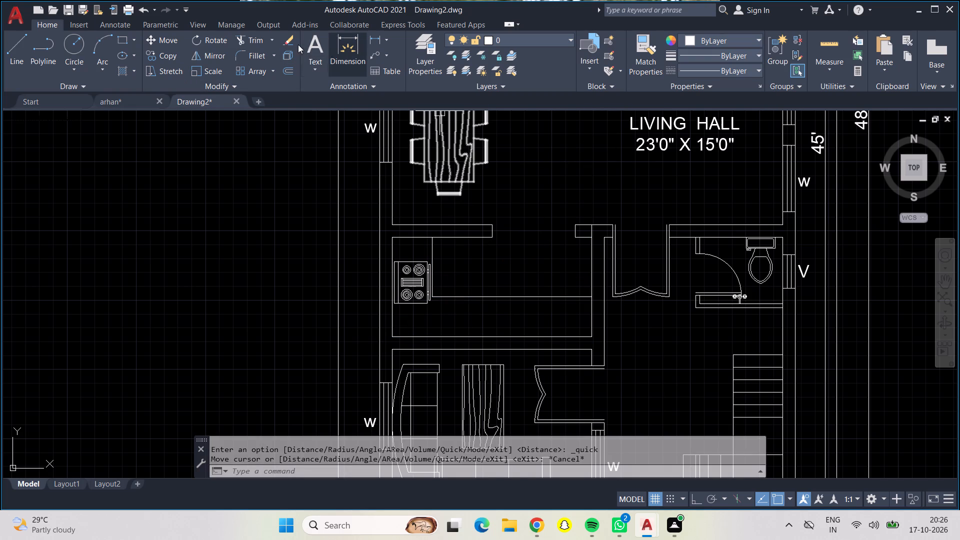
Add a centred multiline text label reading KITCHEN, 9" high, in the open floor area east of the stove.
click(313, 49)
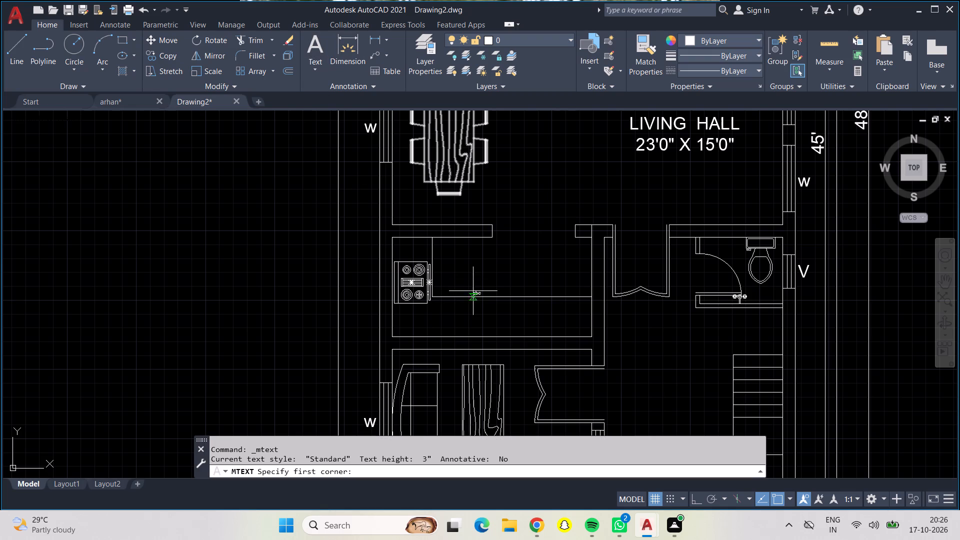
click(445, 248)
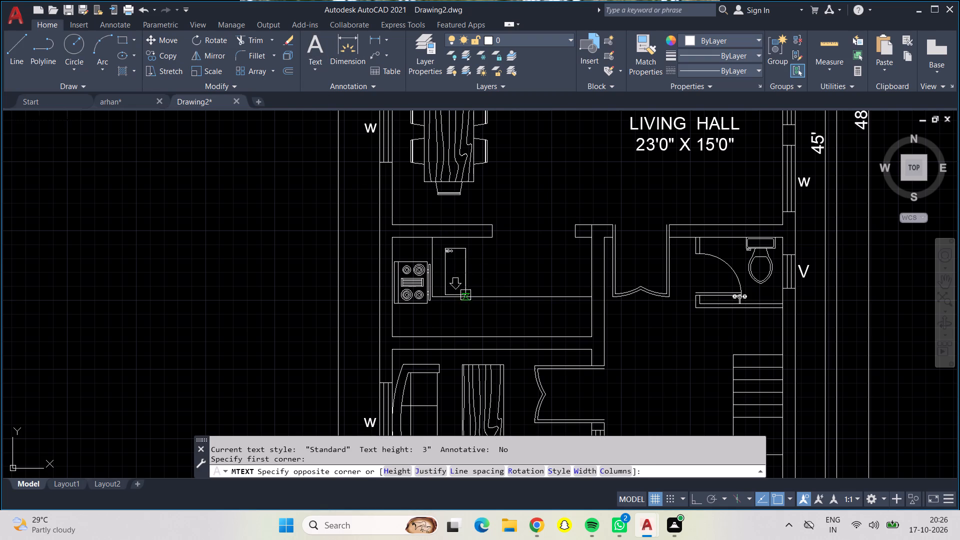
click(580, 288)
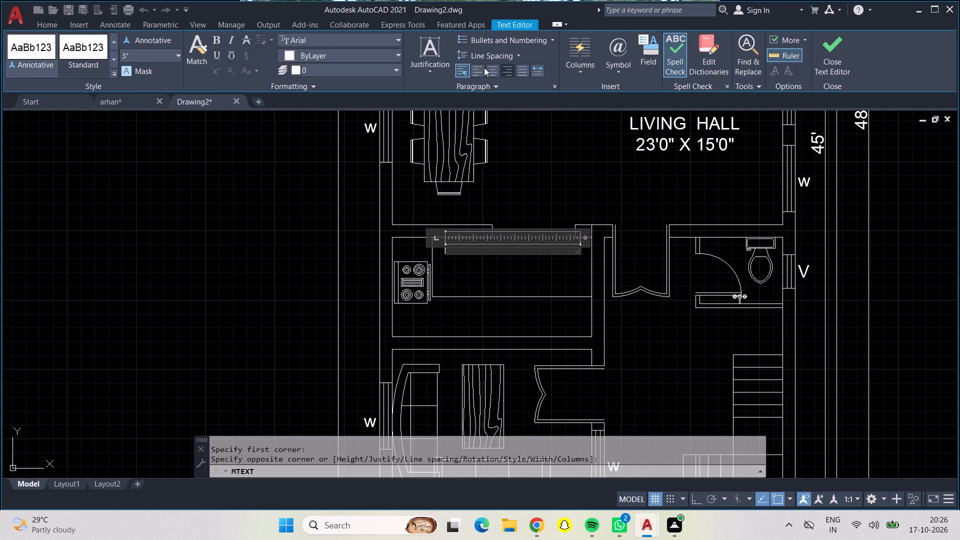
click(491, 71)
click(178, 55)
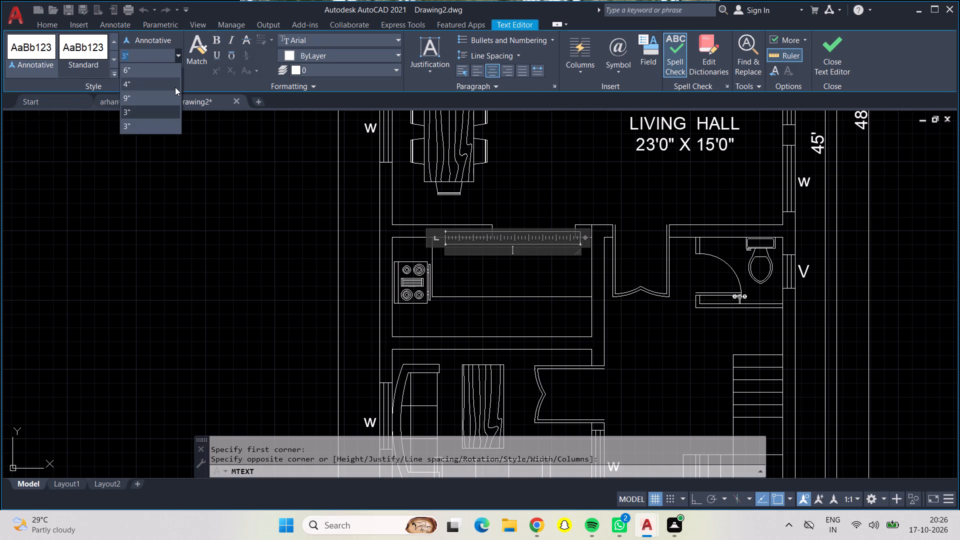
click(175, 97)
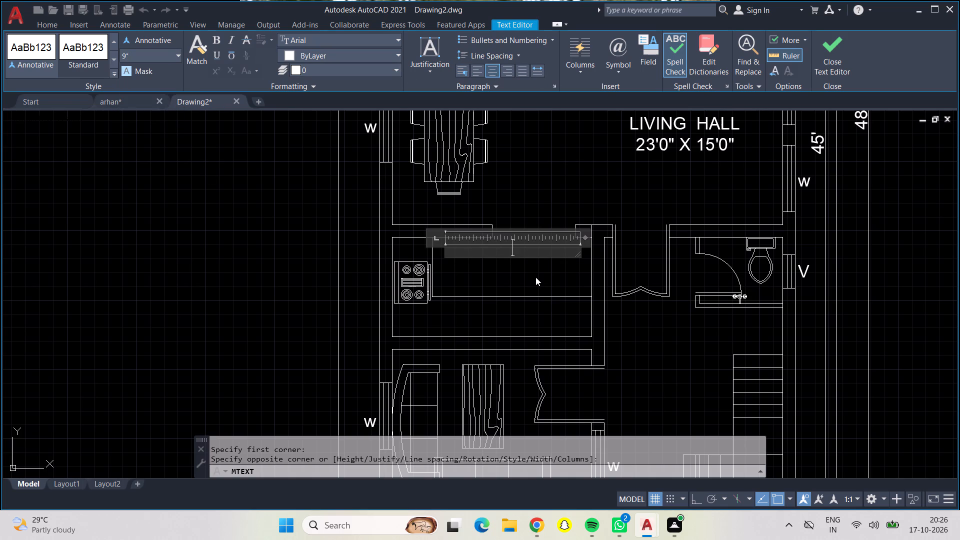
text(KIT)
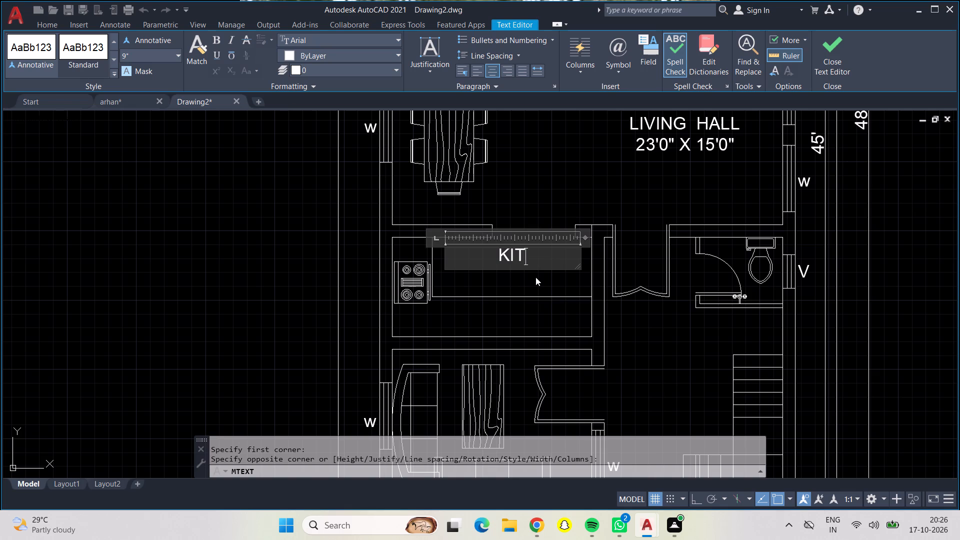
text(CHE)
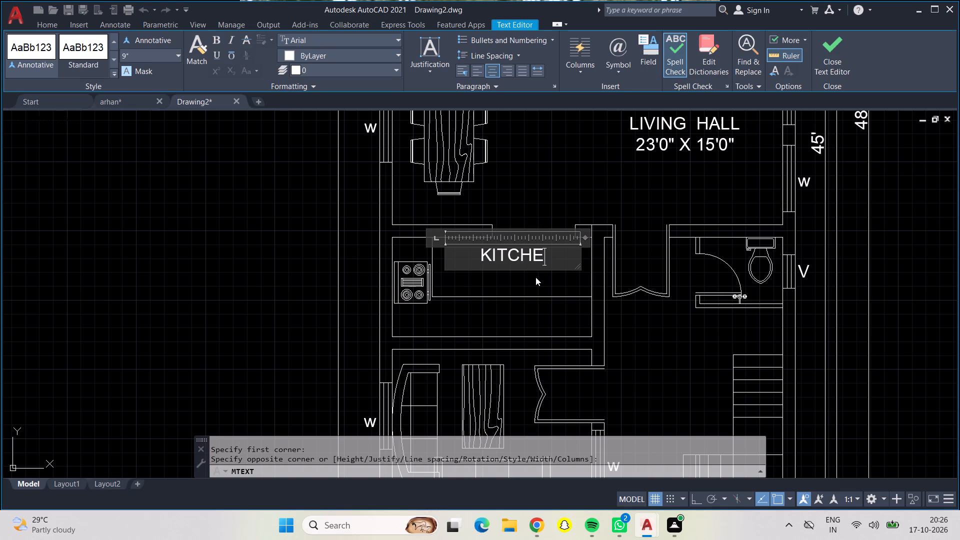
key(shift+n)
Add a second line reading 9'0" X 6'0" to the KITCHEN label.
key(Return)
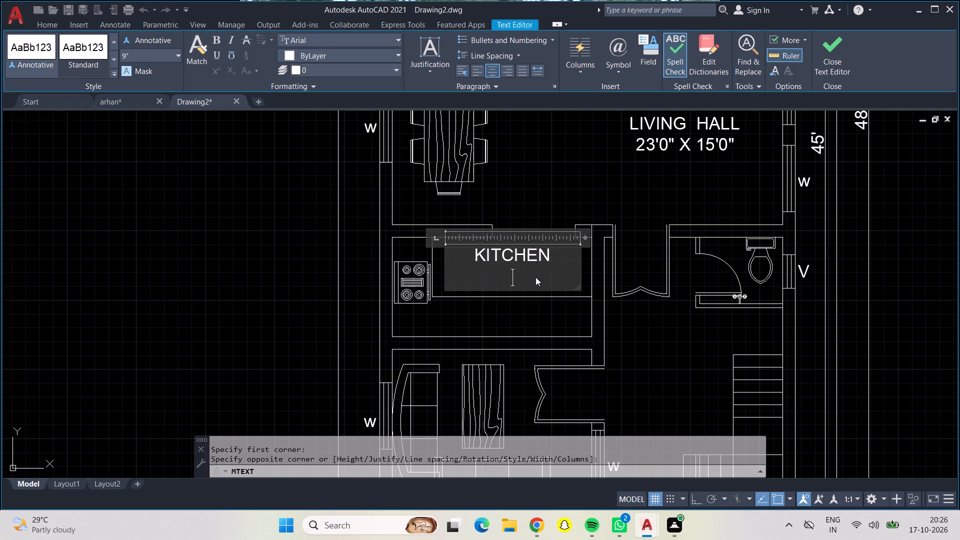
text(9'0" X)
key(space)
key(6)
text('0")
click(494, 163)
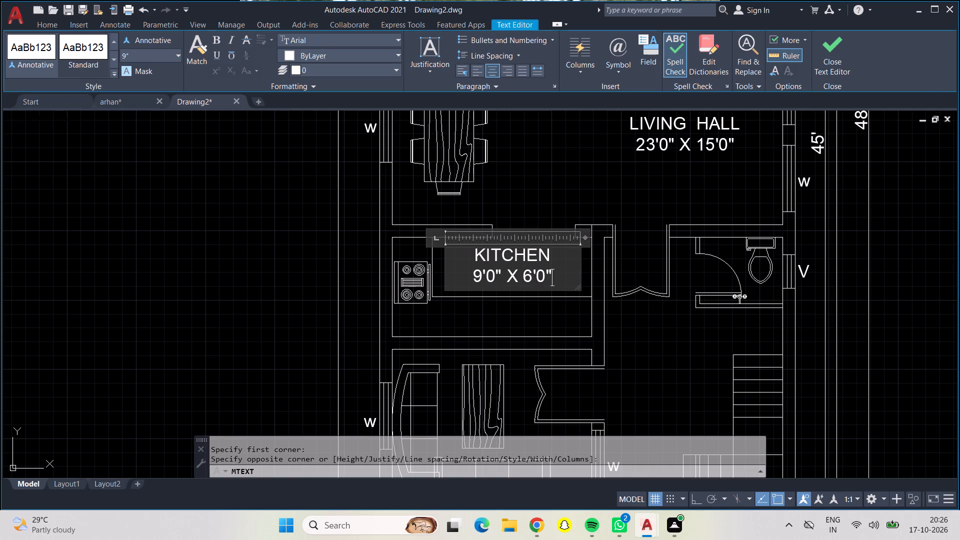
Examine the plan for rooms still lacking labels, especially the sofa room south of the kitchen and the adjoining staircase area.
scroll(524, 206, down, 1)
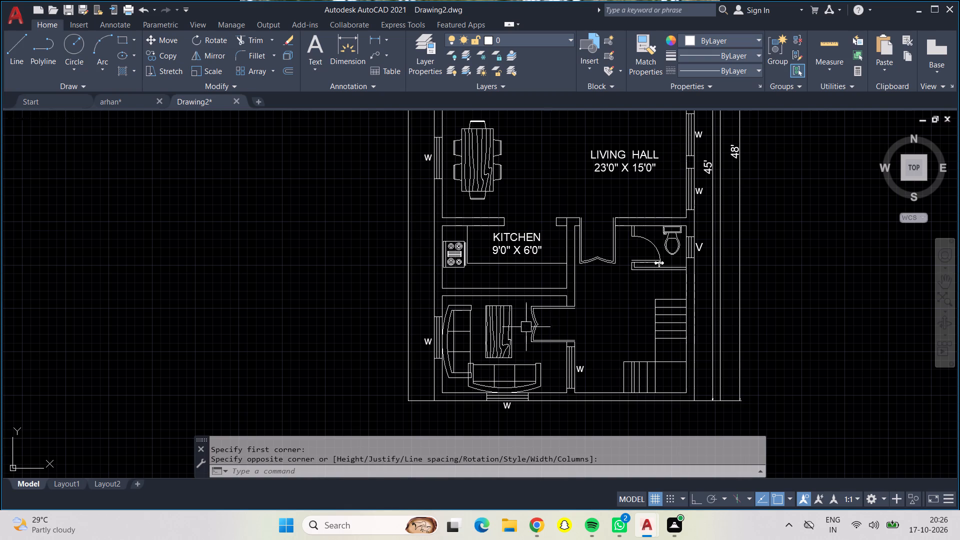
scroll(517, 328, up, 1)
middle_drag(656, 320, 603, 245)
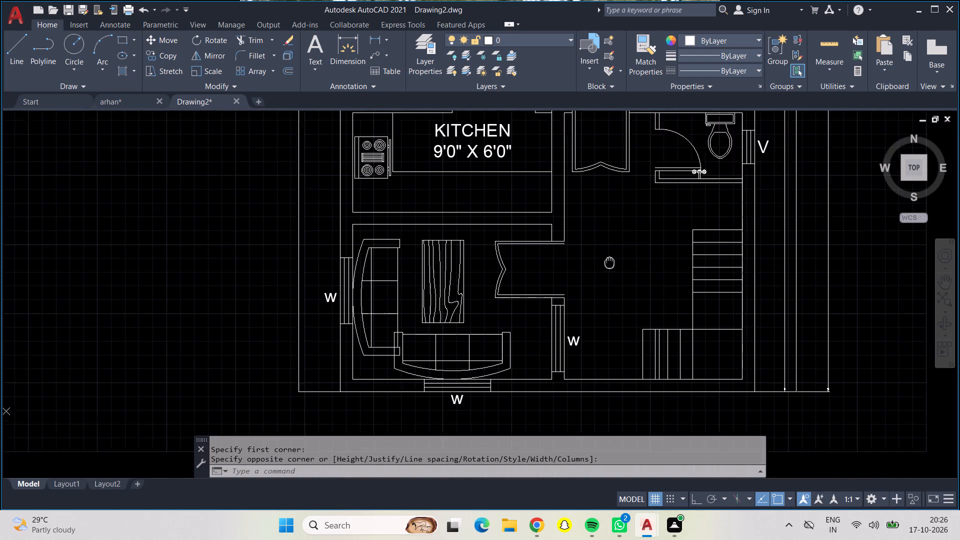
middle_drag(603, 245, 600, 241)
scroll(611, 245, up, 2)
scroll(611, 245, down, 2)
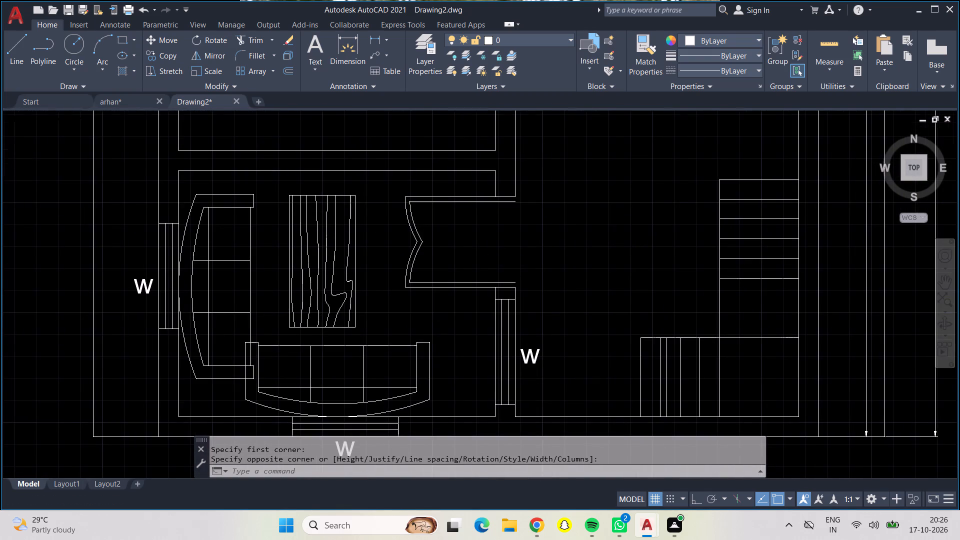
middle_drag(611, 245, 586, 254)
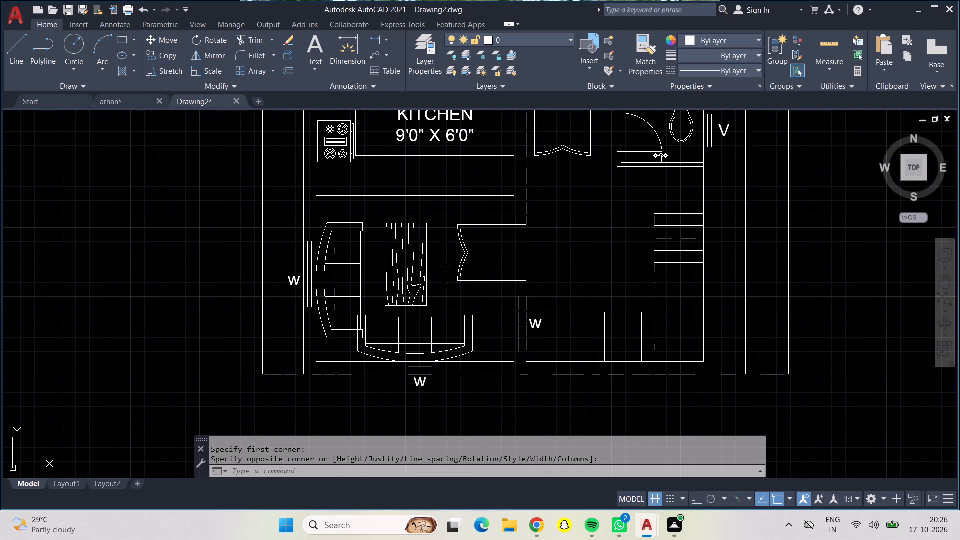
scroll(399, 252, up, 1)
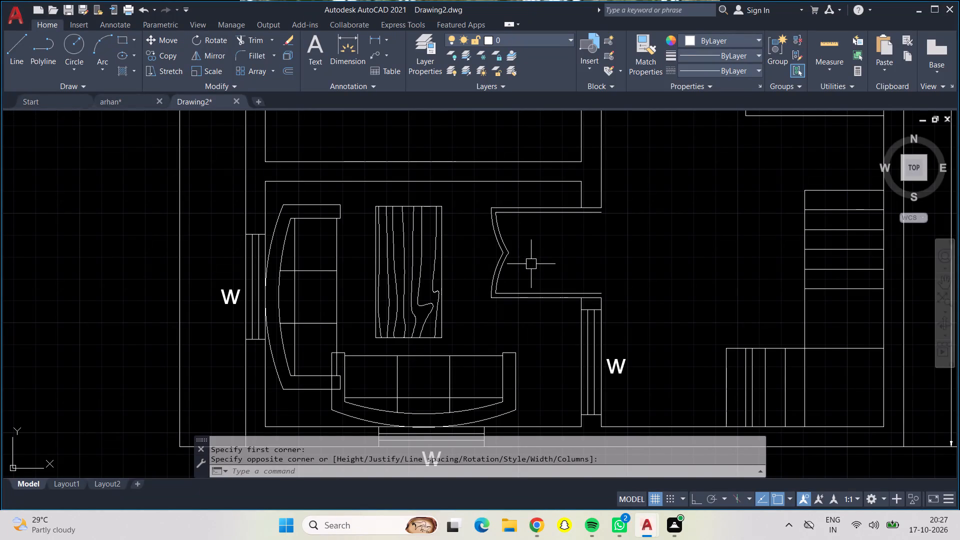
scroll(533, 262, down, 1)
middle_drag(636, 247, 584, 235)
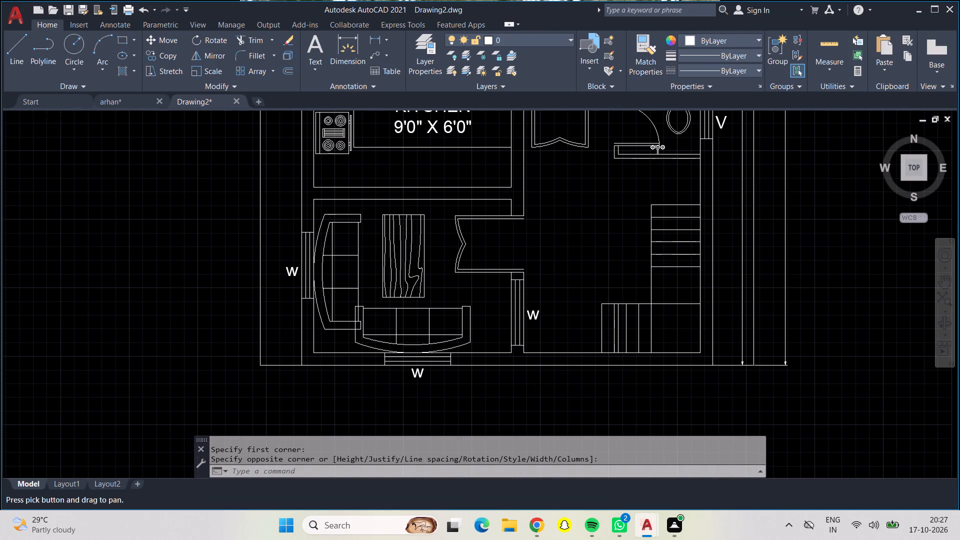
middle_drag(552, 218, 578, 290)
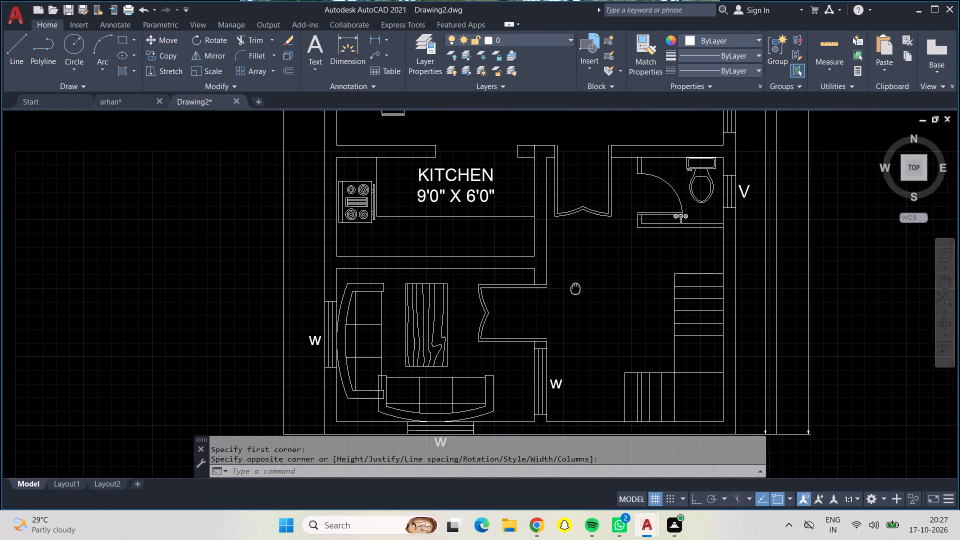
middle_drag(578, 290, 578, 291)
scroll(632, 264, down, 1)
middle_drag(627, 277, 614, 377)
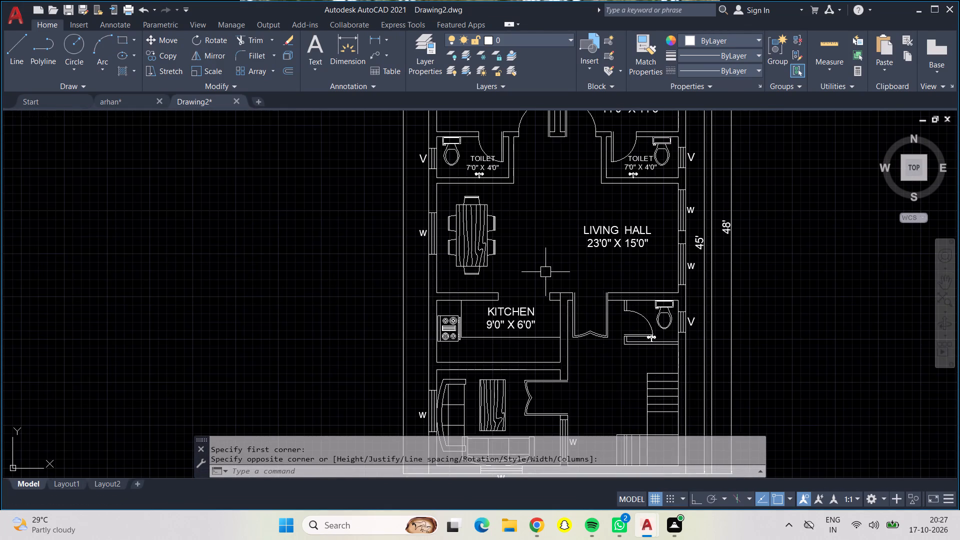
scroll(545, 272, down, 1)
middle_drag(549, 268, 472, 236)
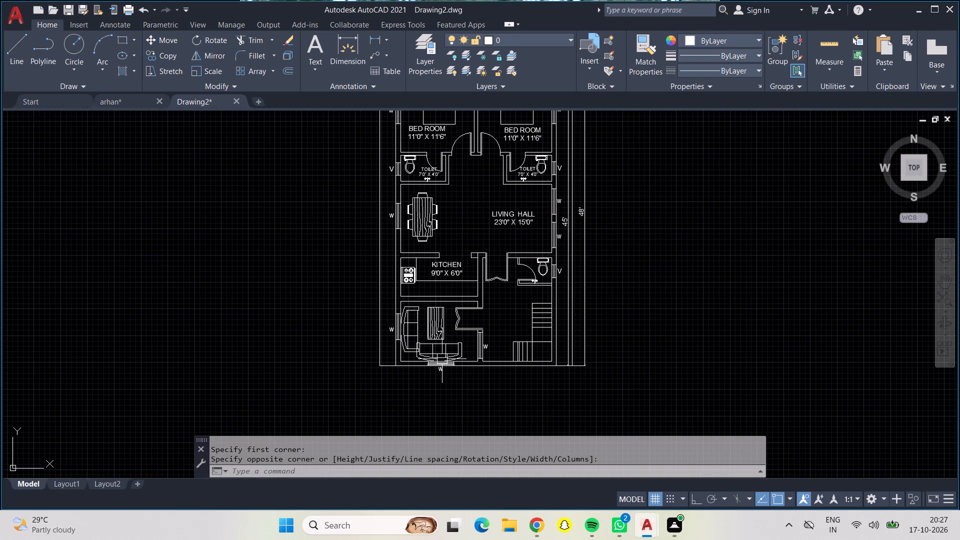
scroll(452, 327, up, 3)
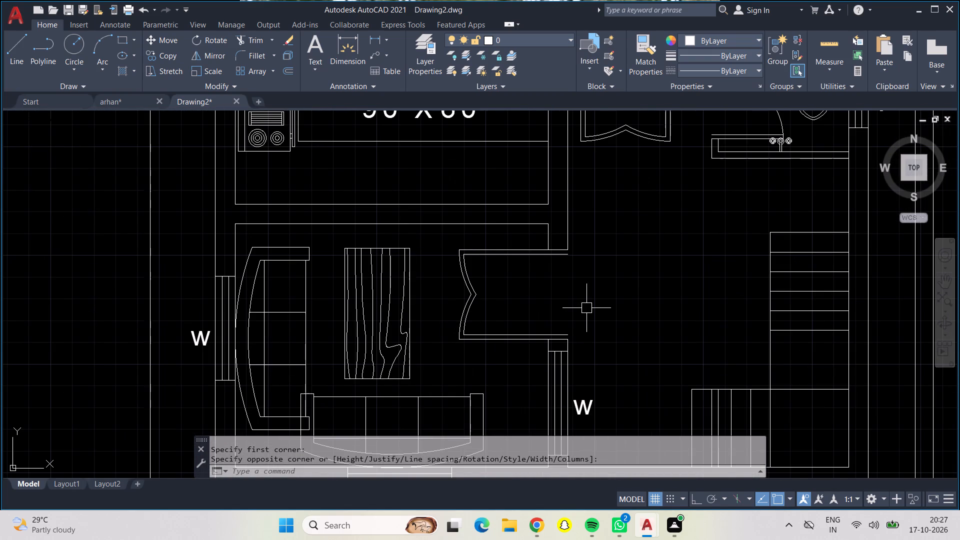
middle_drag(586, 308, 595, 255)
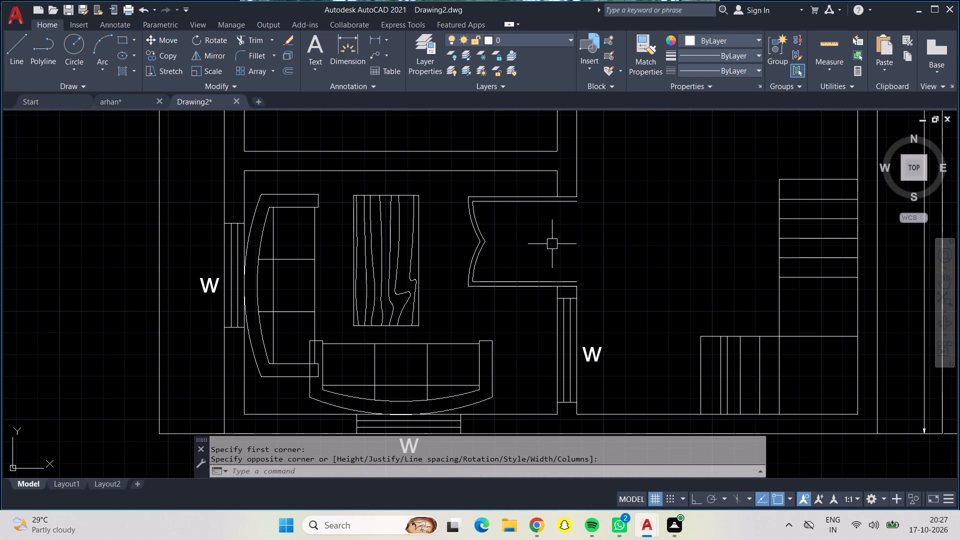
Start a centred multiline text label, 9" high, over the wood-grain table in the sofa room.
scroll(615, 267, up, 1)
middle_drag(615, 267, 607, 264)
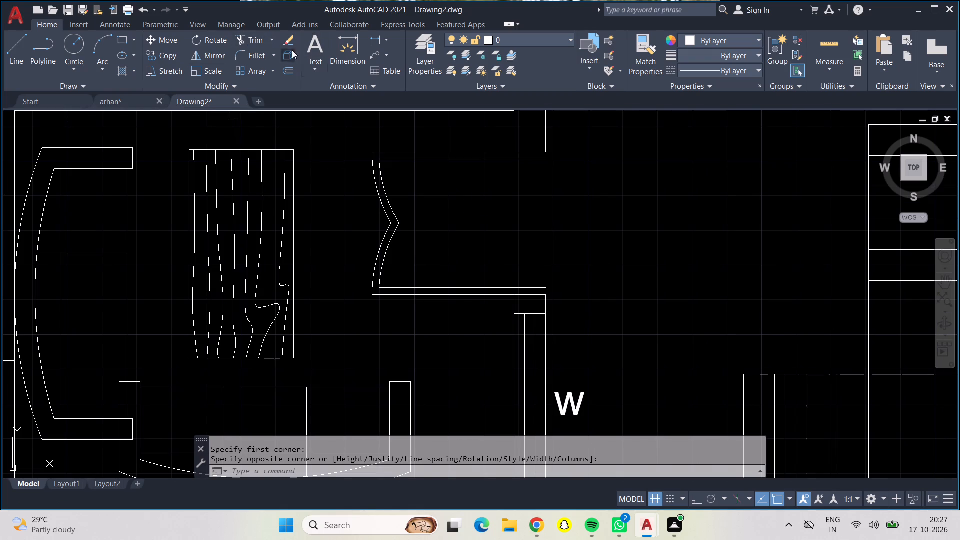
click(317, 46)
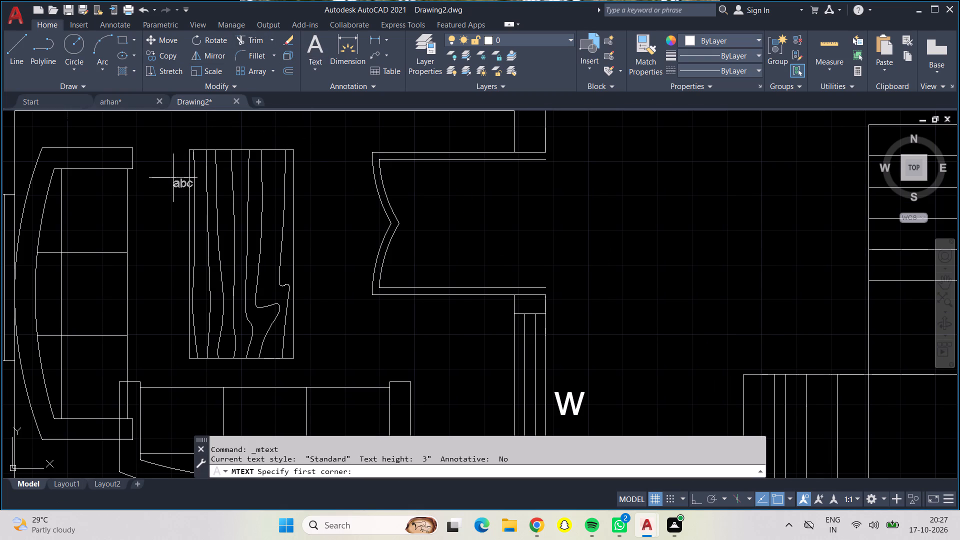
click(151, 191)
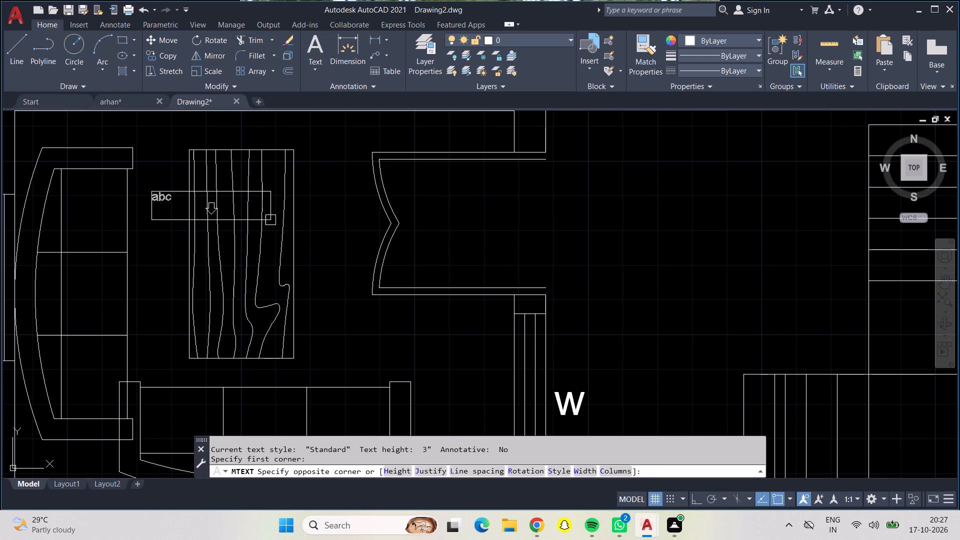
click(363, 256)
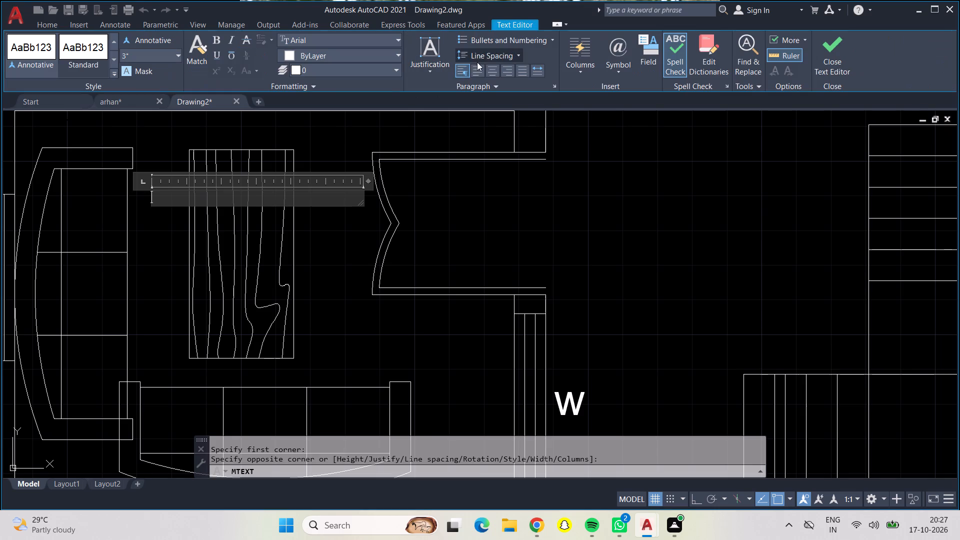
click(490, 73)
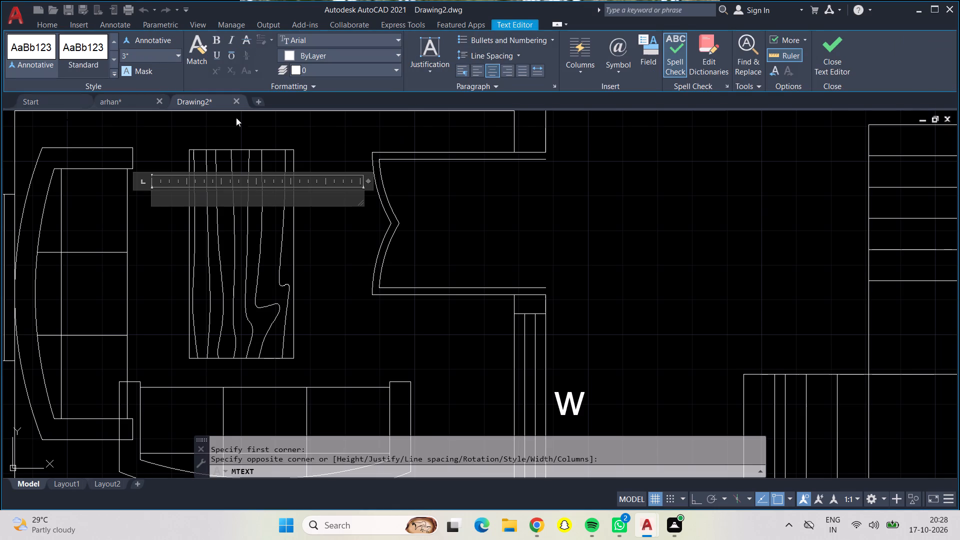
click(179, 56)
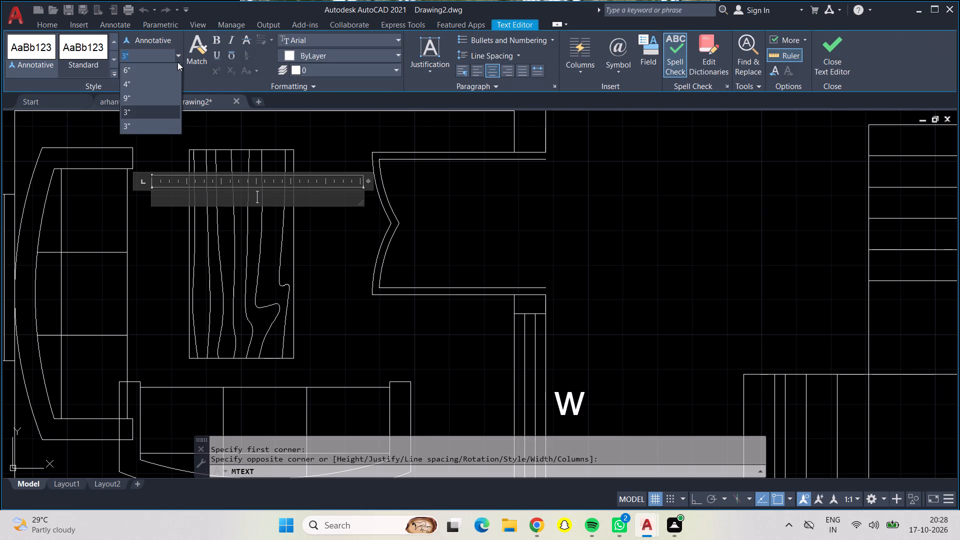
click(167, 95)
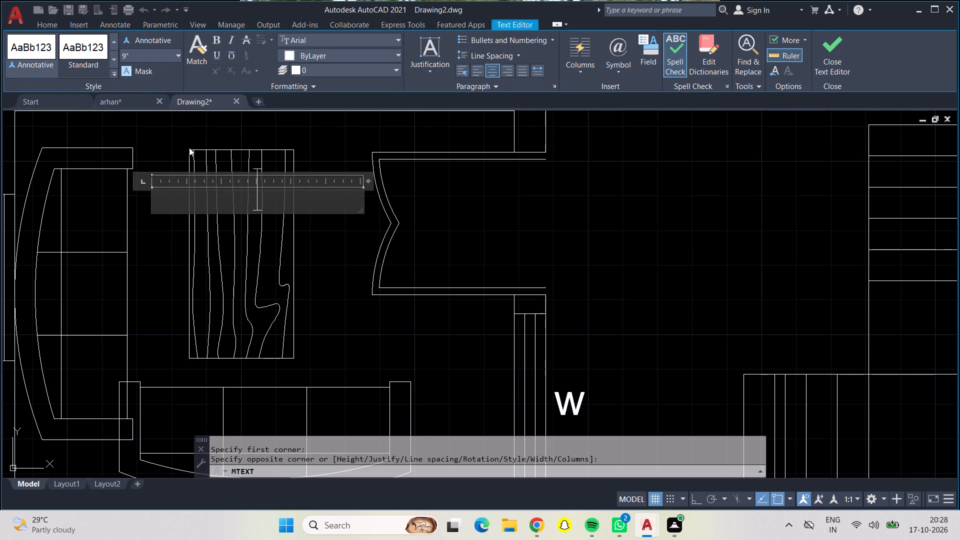
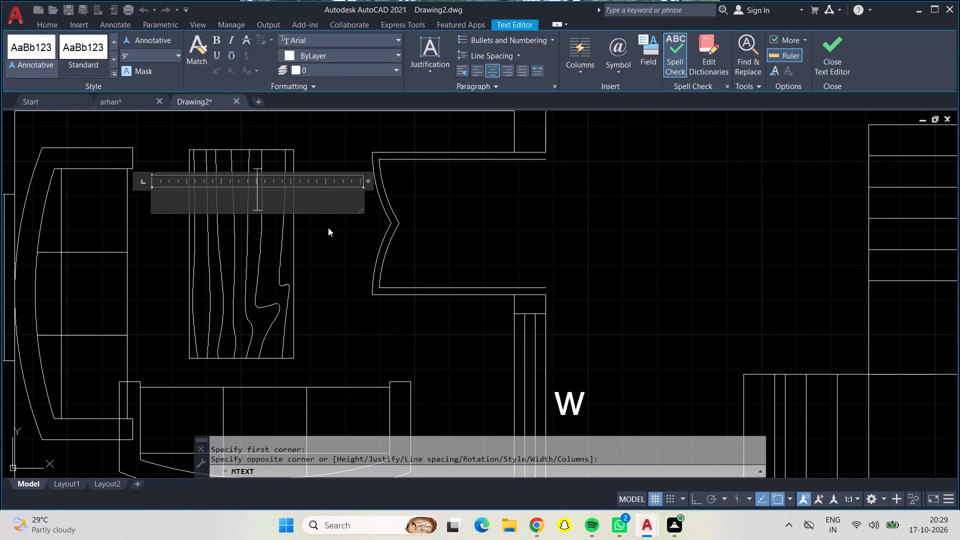
Enter DRAWING ROOM as the sofa room's label text, widening the text frame so the name fits on one line.
middle_drag(333, 229, 343, 276)
scroll(343, 276, up, 1)
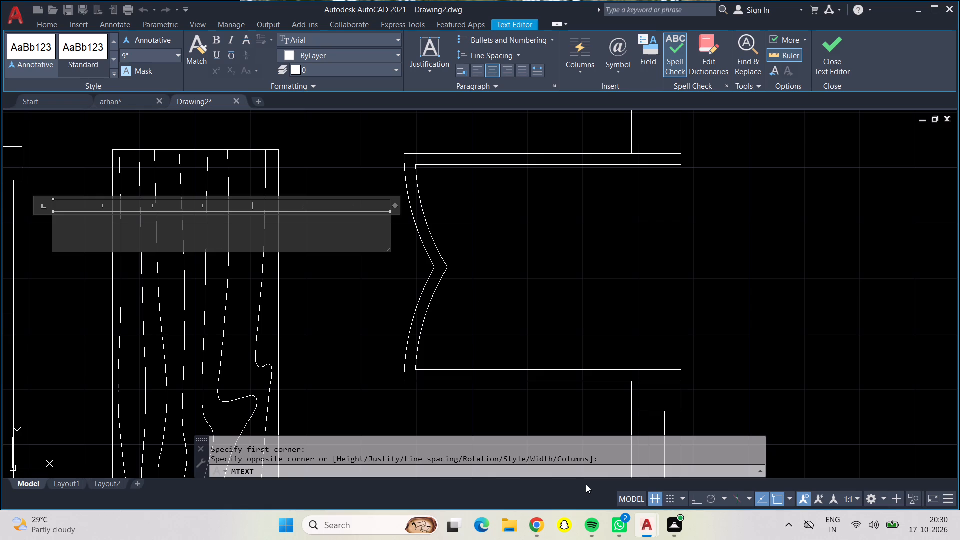
key(shift+d)
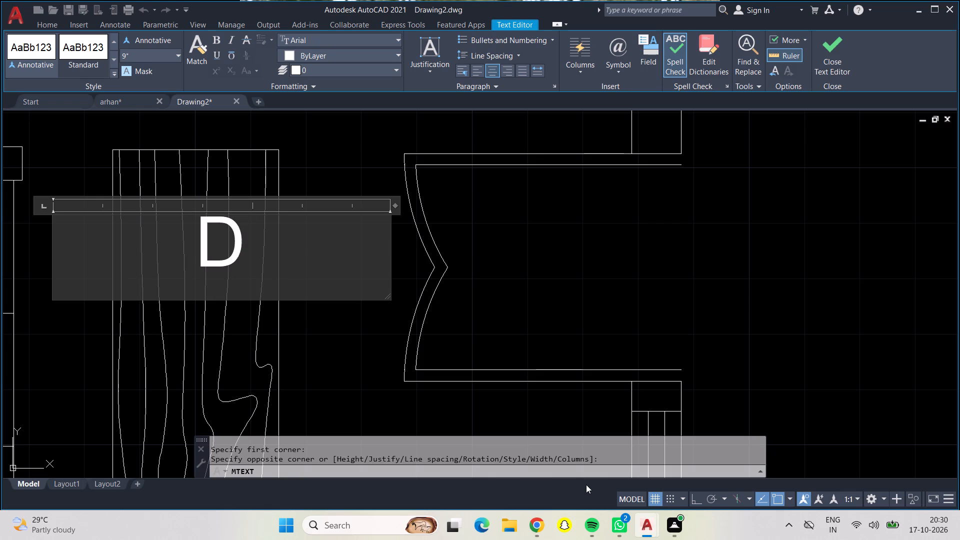
text(RA)
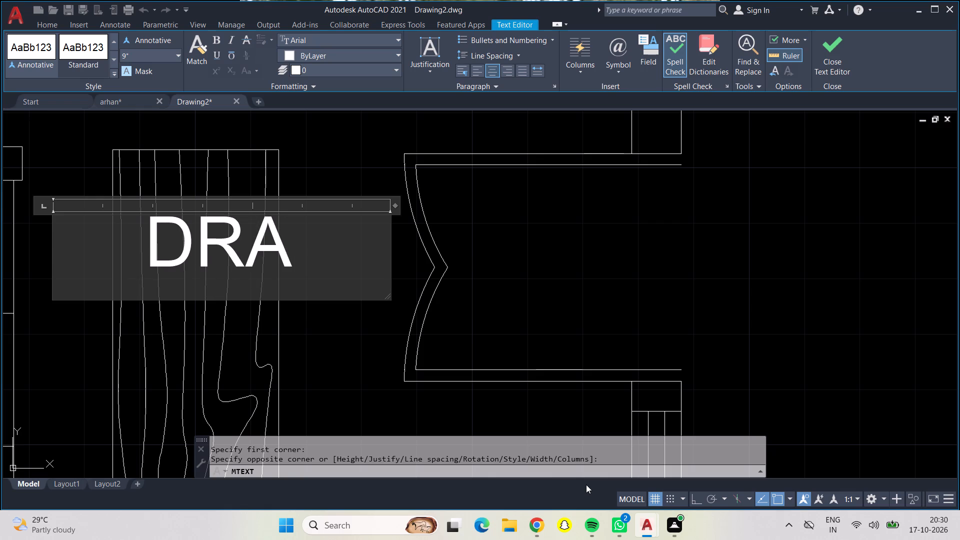
text(WIN)
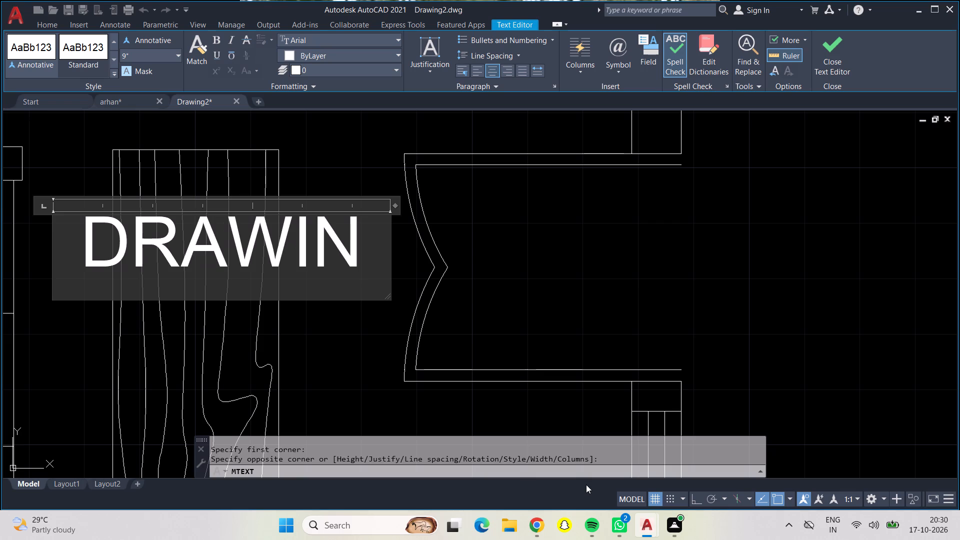
key(shift+g)
key(space)
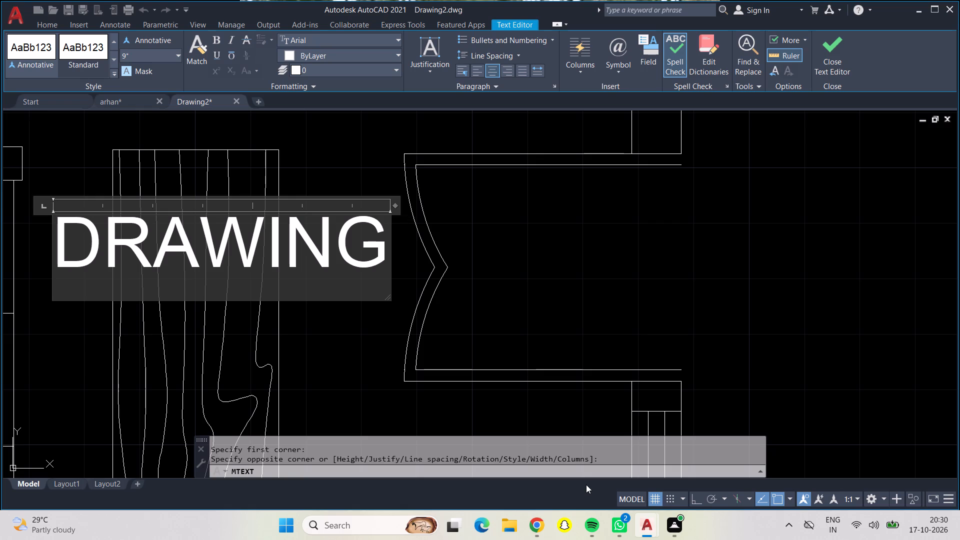
key(r)
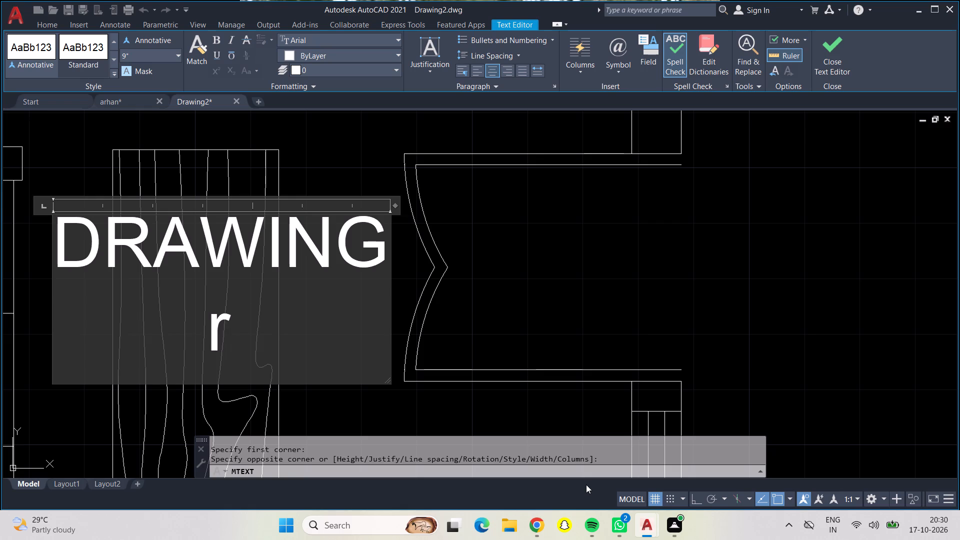
key(BackSpace)
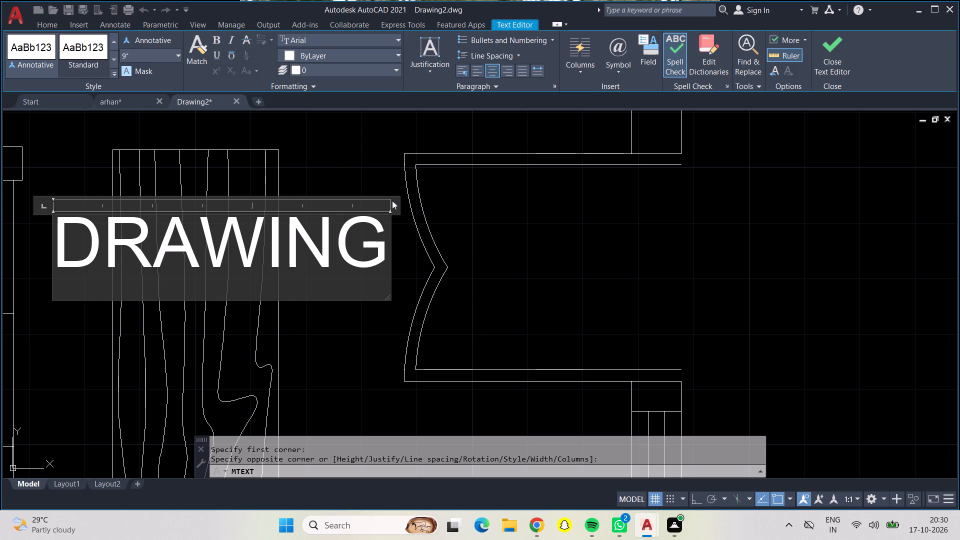
drag(393, 205, 594, 272)
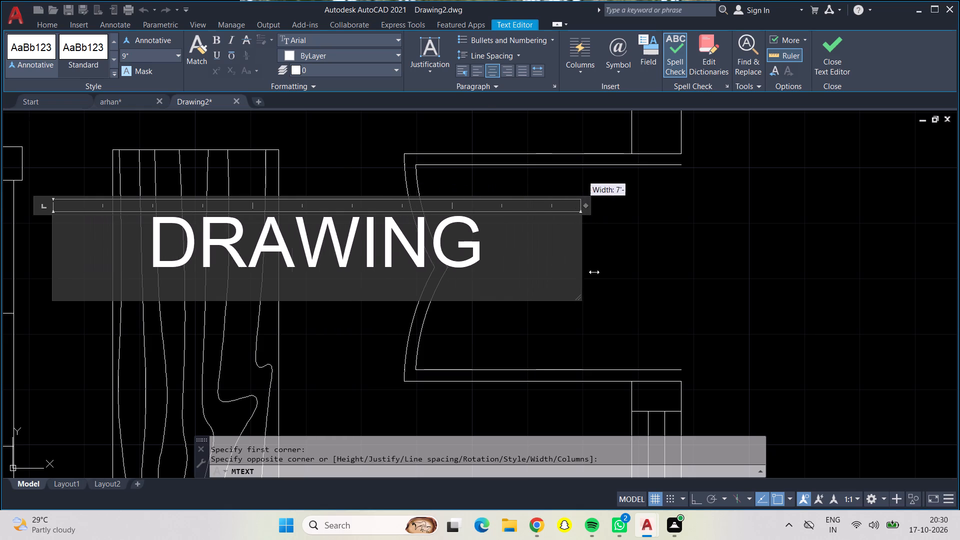
drag(594, 272, 738, 285)
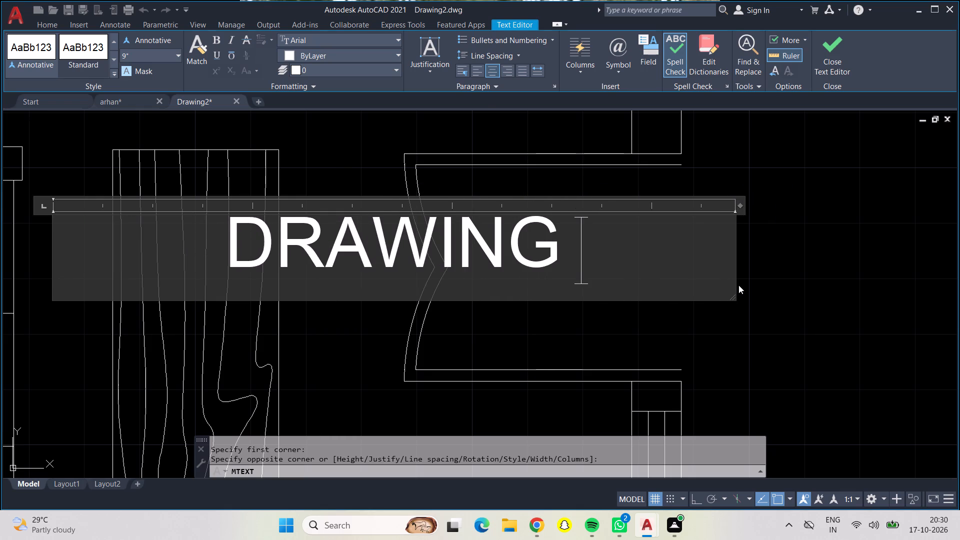
key(shift+r)
text(OOM)
key(Return)
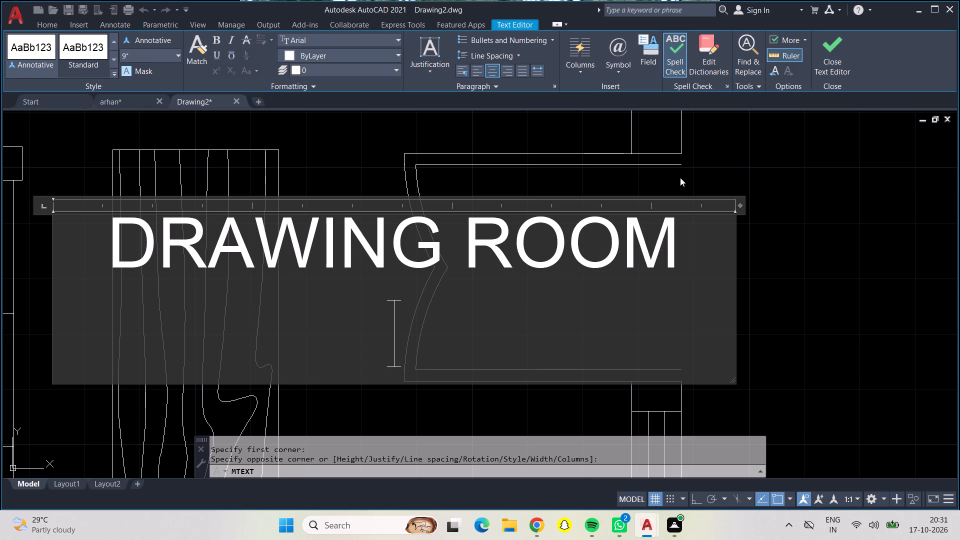
click(571, 182)
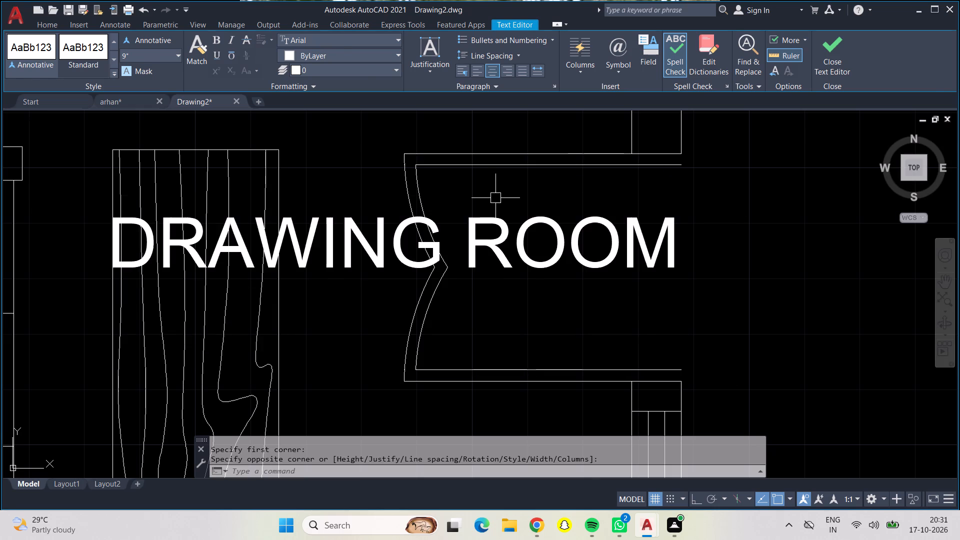
Dimension the drawing room's inside width and depth, placing both dimension lines inside the room.
scroll(488, 199, down, 2)
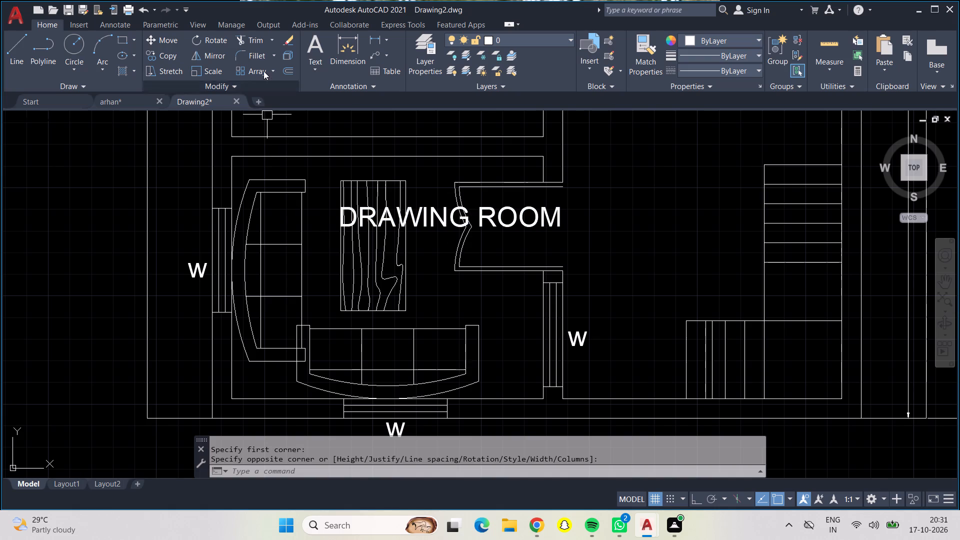
click(337, 43)
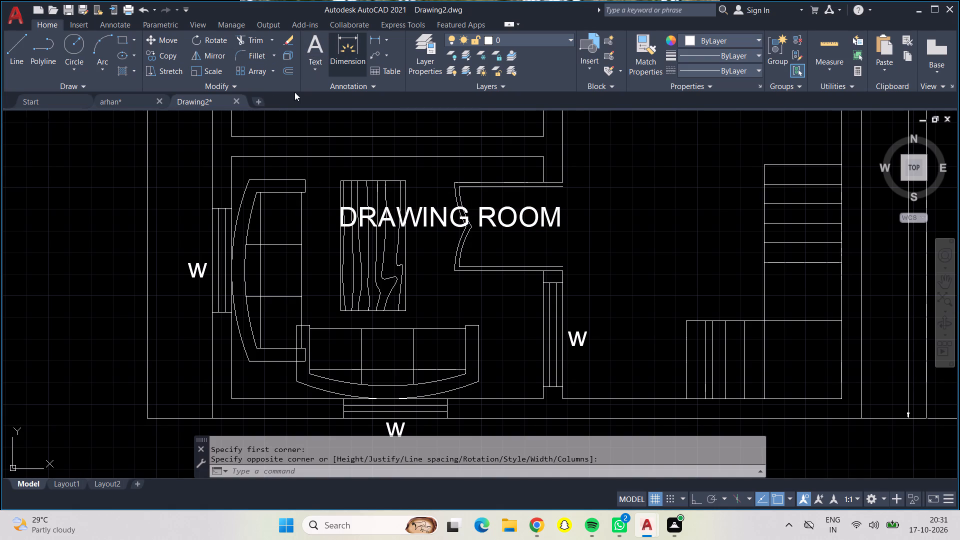
click(235, 156)
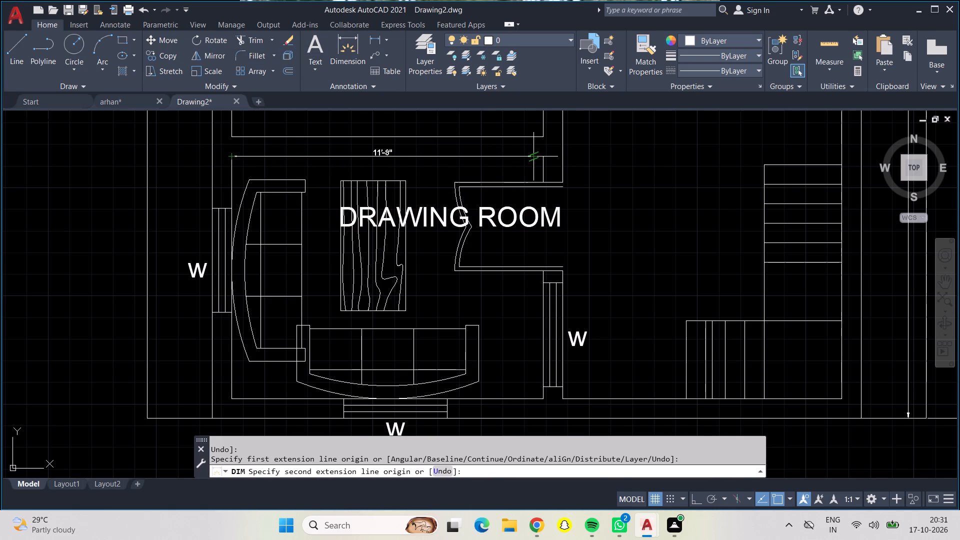
click(543, 157)
click(506, 285)
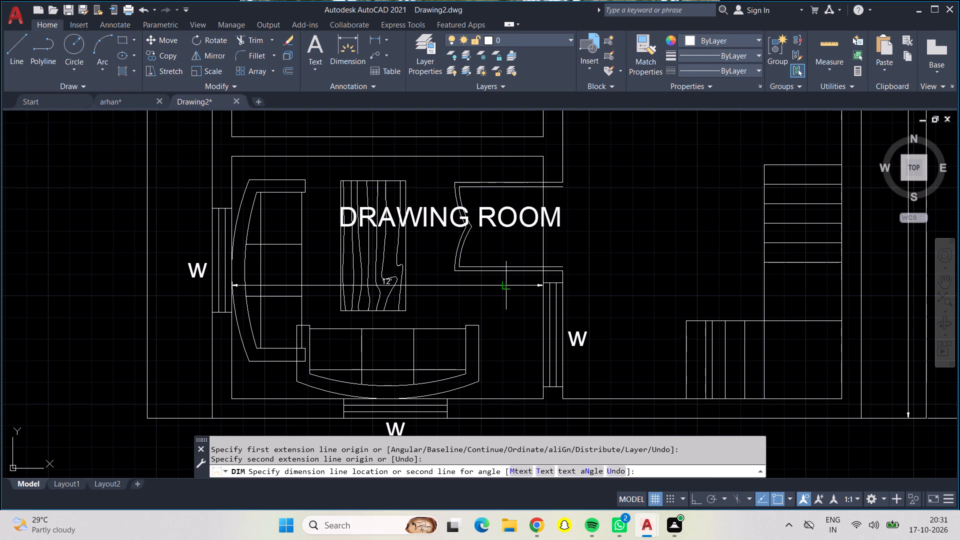
click(542, 158)
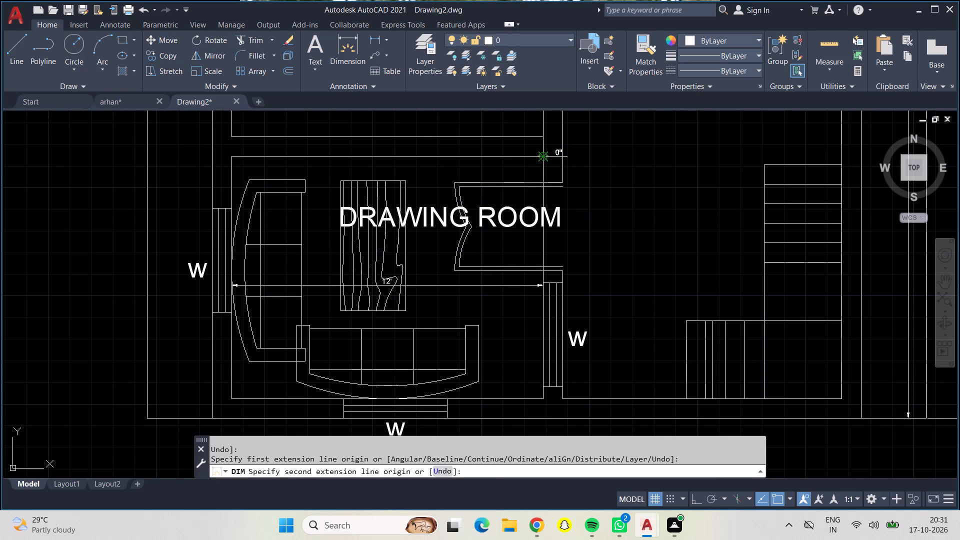
click(545, 400)
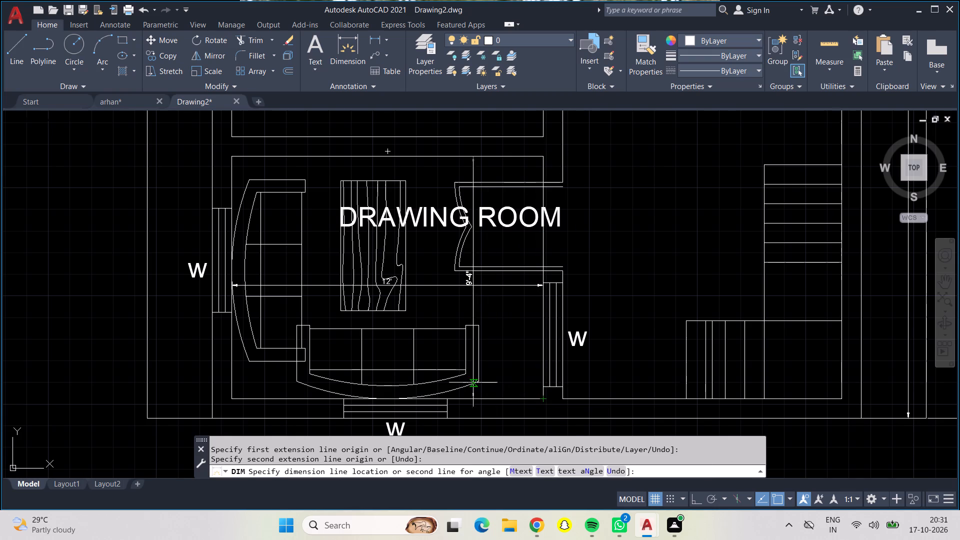
click(434, 310)
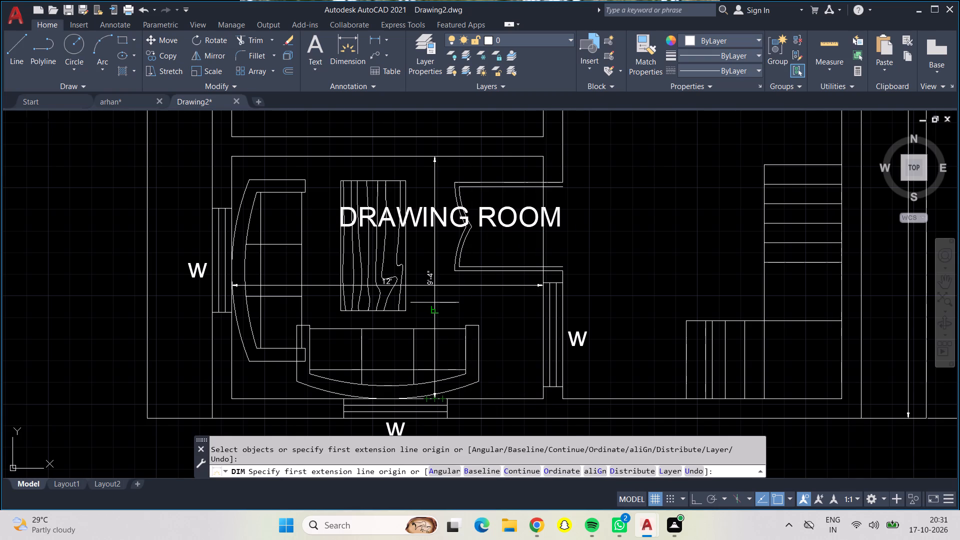
key(Return)
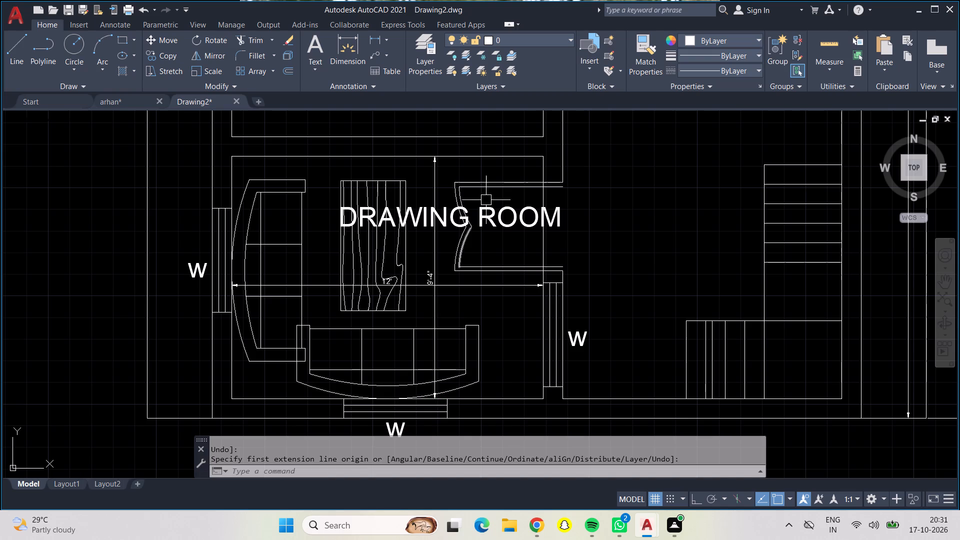
Add a second line reading 12'0" X 9'4" to the DRAWING ROOM label.
double_click(519, 218)
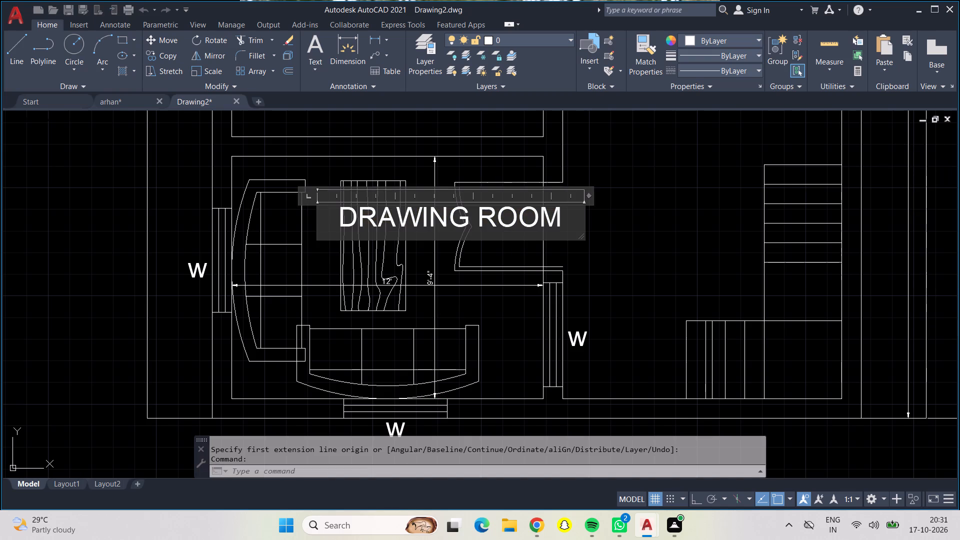
click(581, 220)
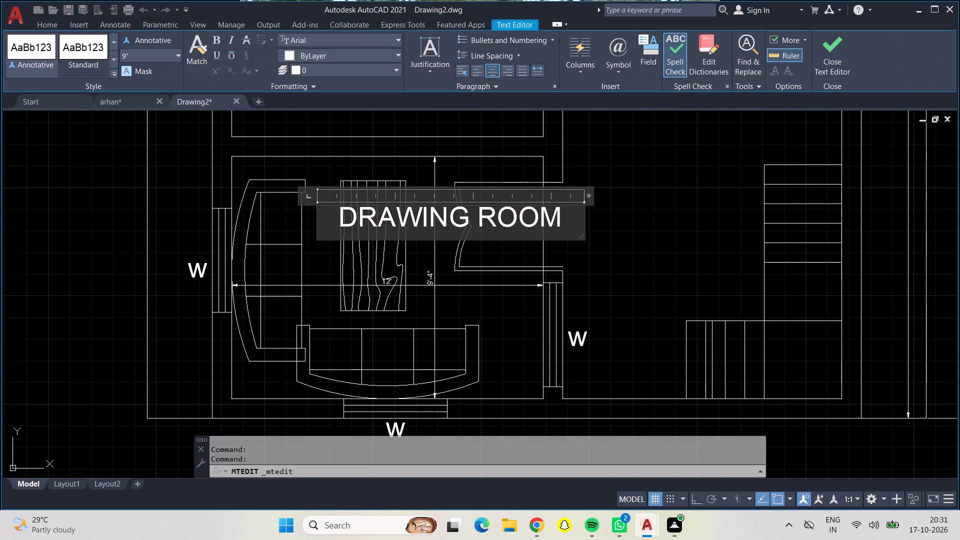
key(Return)
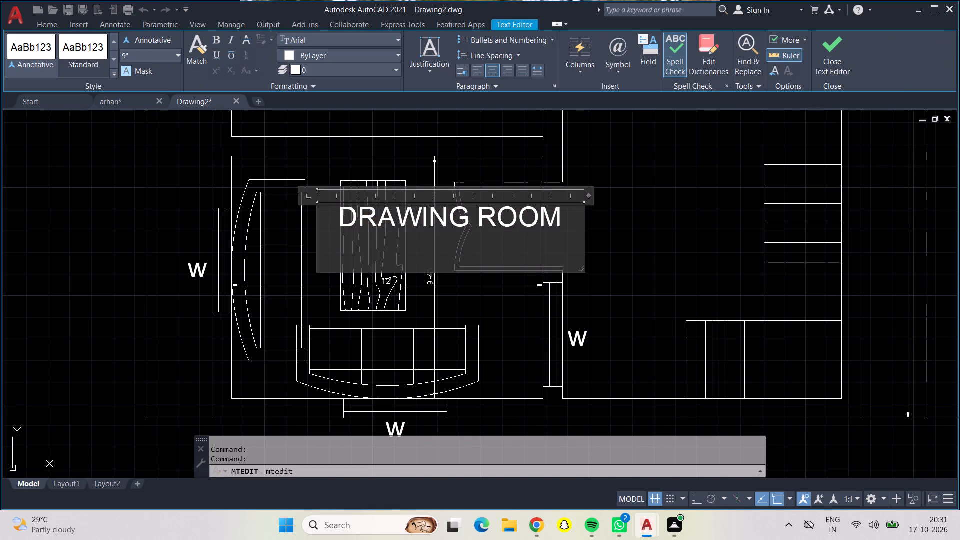
text(12'0")
key(space)
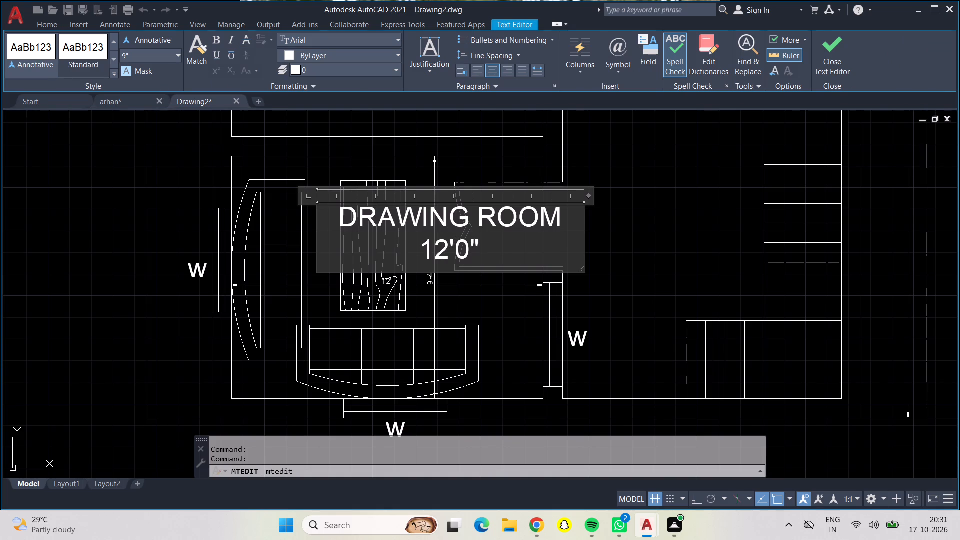
text(X)
key(space)
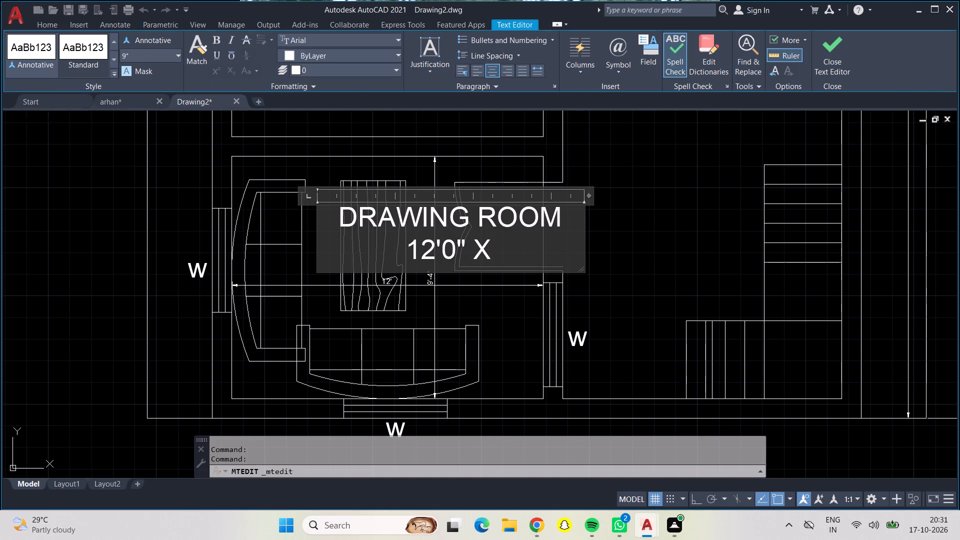
text(9'4")
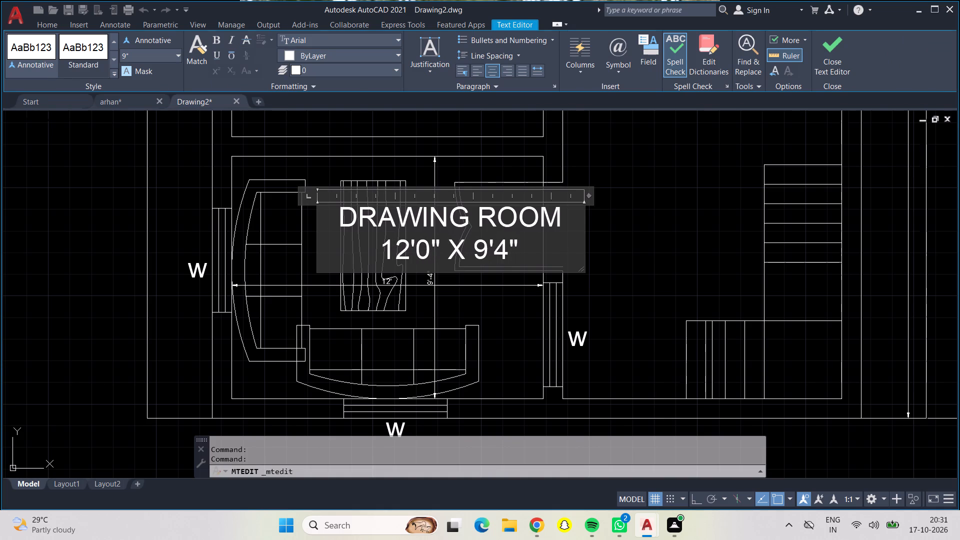
click(626, 229)
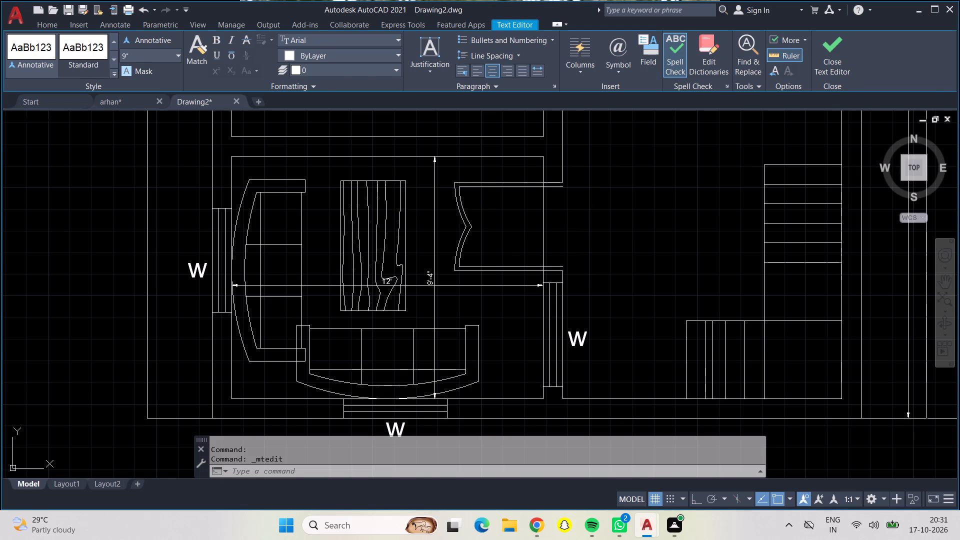
Delete the width and depth dimensions placed inside the drawing room.
click(497, 283)
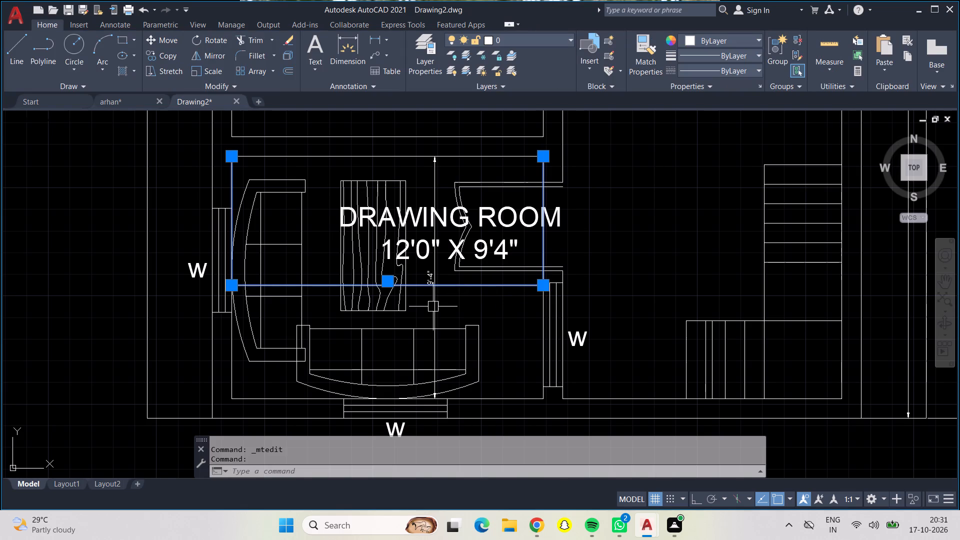
click(433, 306)
key(Delete)
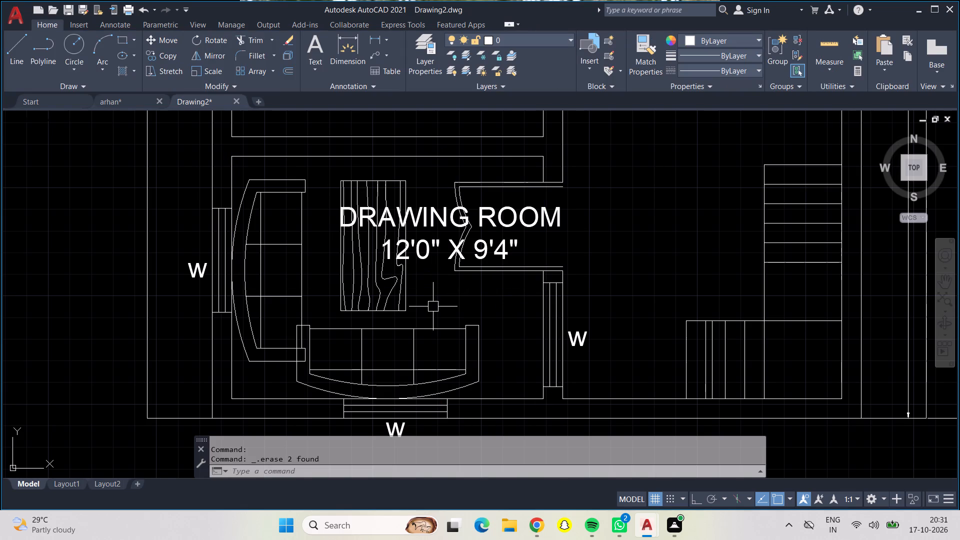
Move the DRAWING ROOM label southwest, off the door opening, to the middle of the room across the table.
click(428, 213)
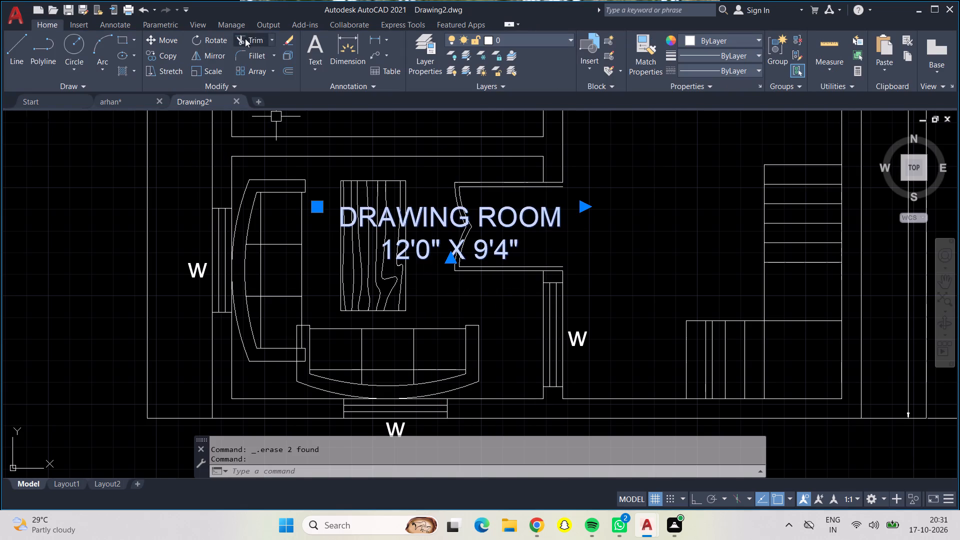
click(167, 35)
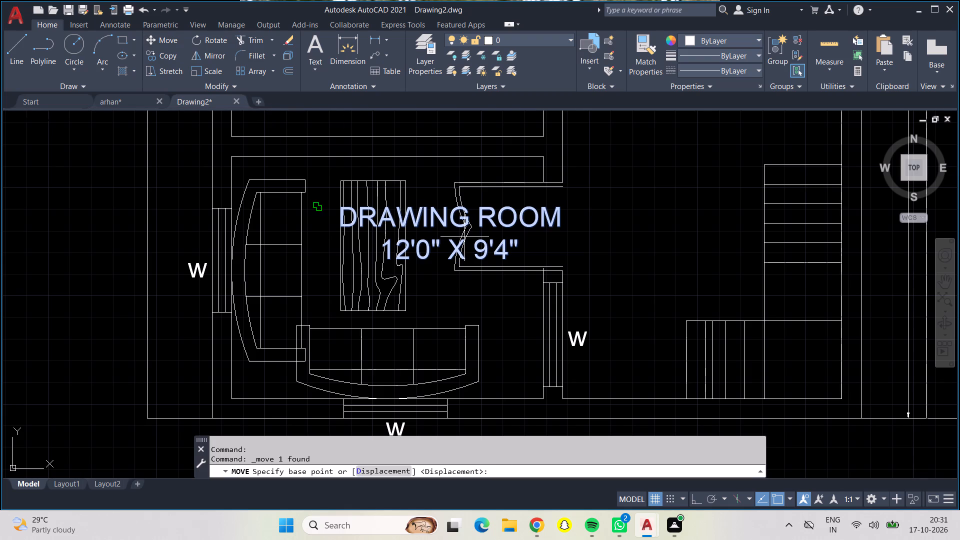
click(467, 242)
scroll(407, 283, up, 1)
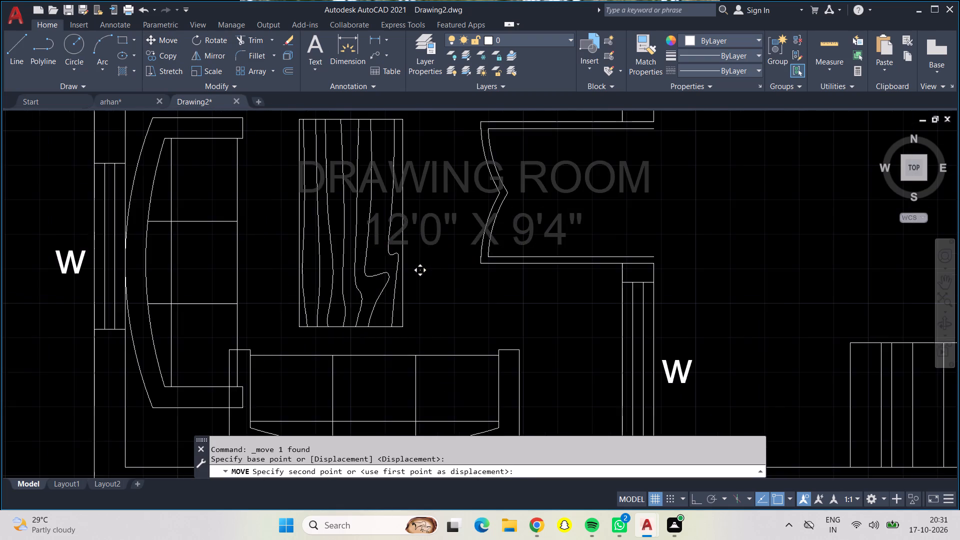
scroll(407, 283, down, 1)
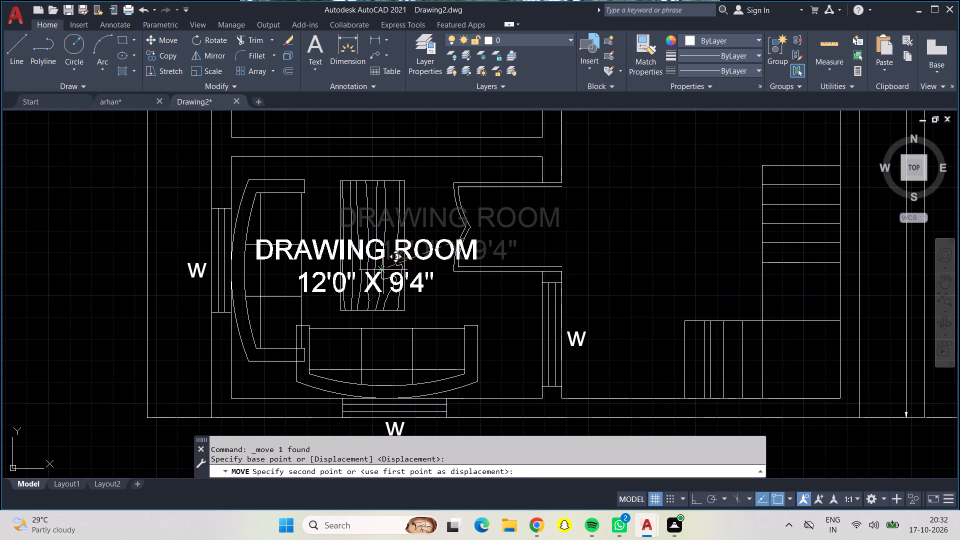
click(428, 271)
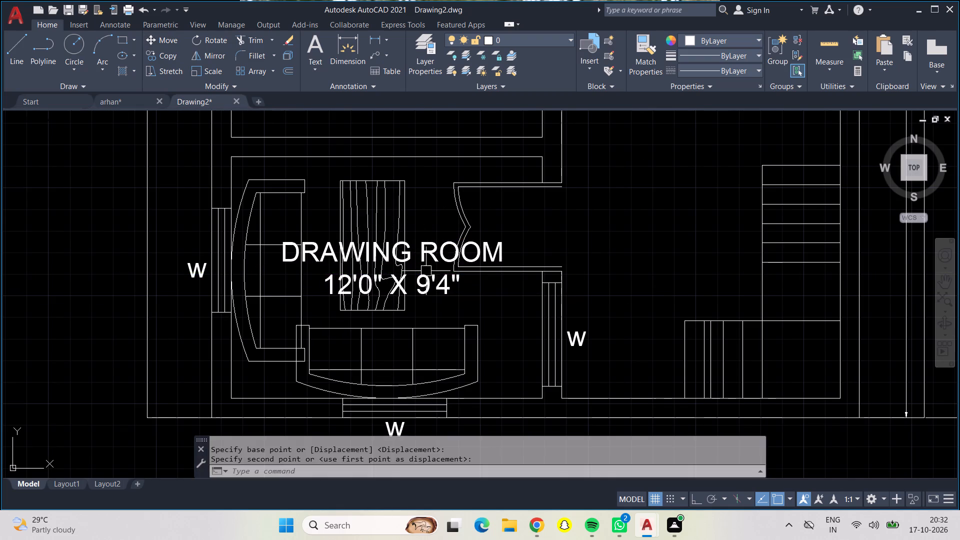
Examine the whole floor plan to check the room labels and find spaces still unlabelled.
scroll(427, 278, down, 1)
scroll(429, 280, up, 1)
scroll(429, 280, down, 2)
scroll(490, 272, down, 1)
middle_drag(501, 253, 499, 252)
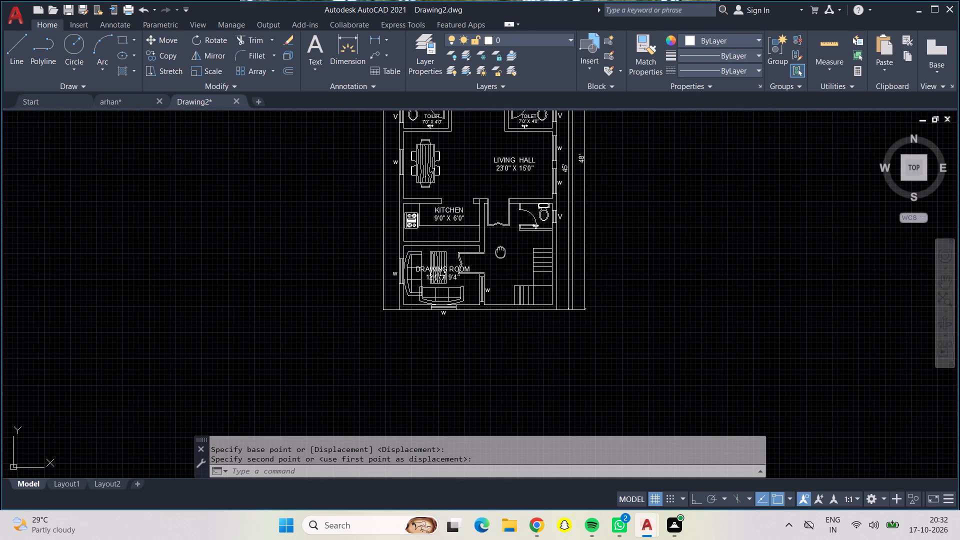
middle_drag(499, 252, 450, 360)
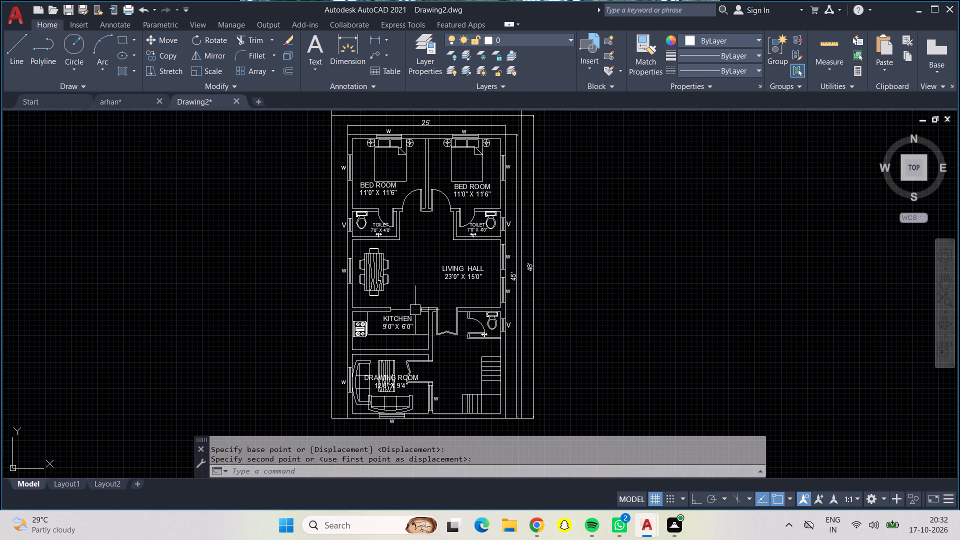
Examine the floor plan, including the kitchen's west wall and the area around the stove.
scroll(417, 292, down, 1)
scroll(419, 279, up, 2)
scroll(419, 279, down, 1)
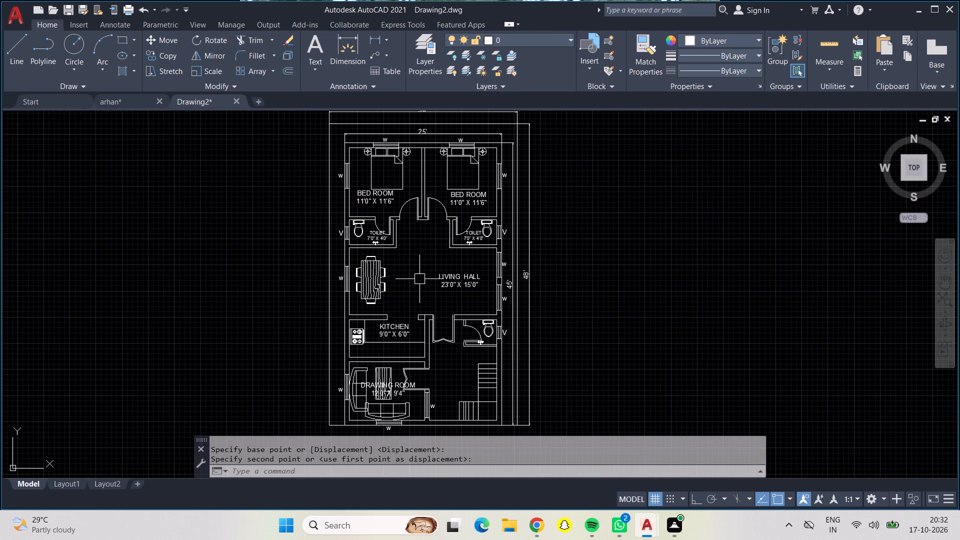
middle_drag(419, 279, 383, 277)
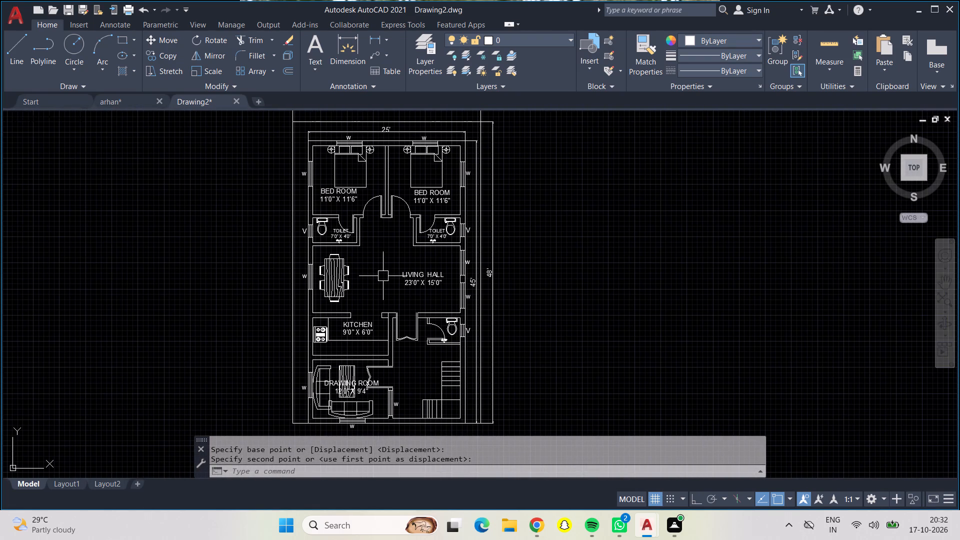
middle_drag(384, 274, 55, 290)
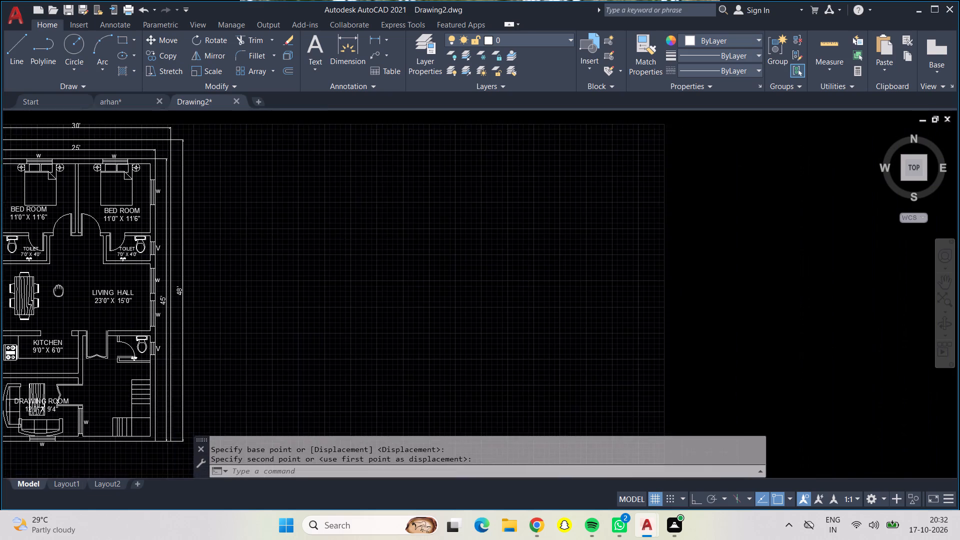
middle_drag(55, 290, 100, 302)
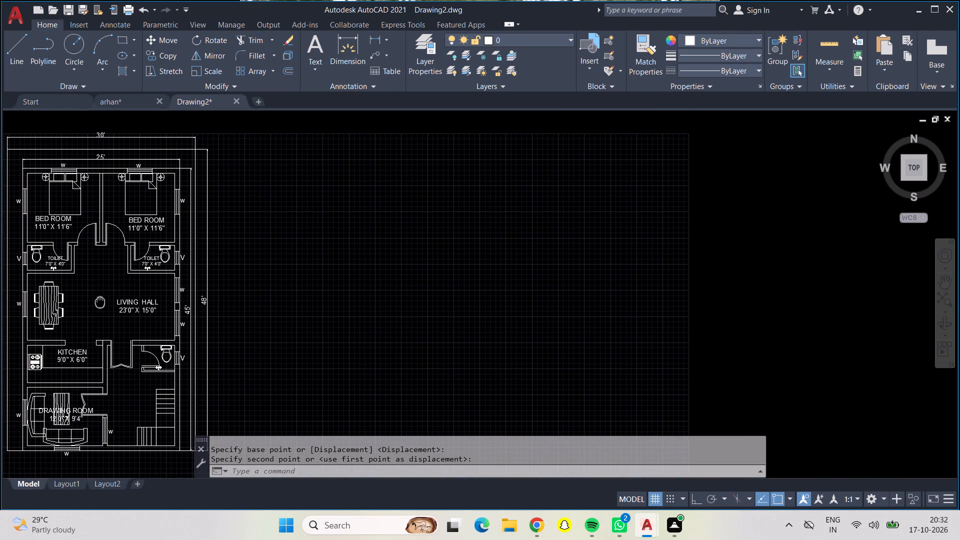
middle_drag(100, 302, 103, 302)
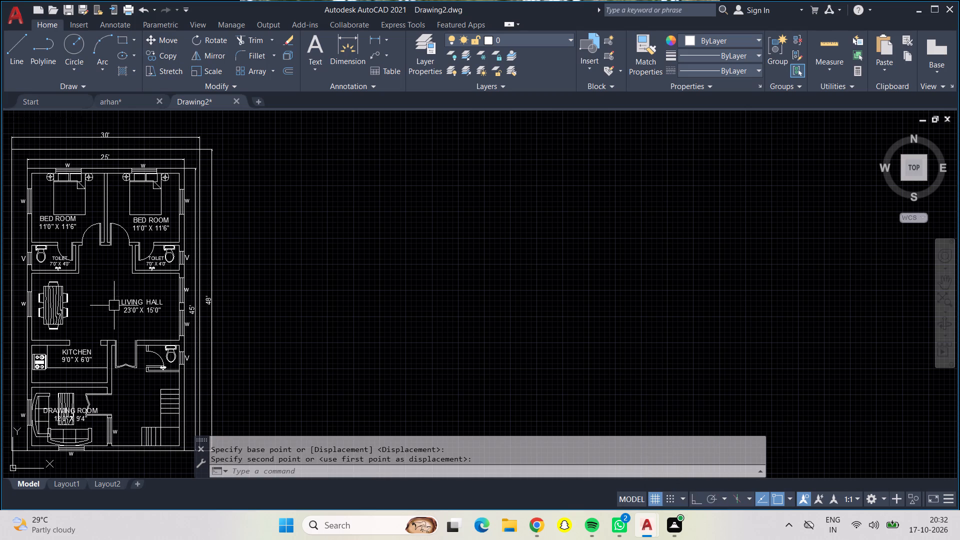
middle_drag(108, 302, 112, 293)
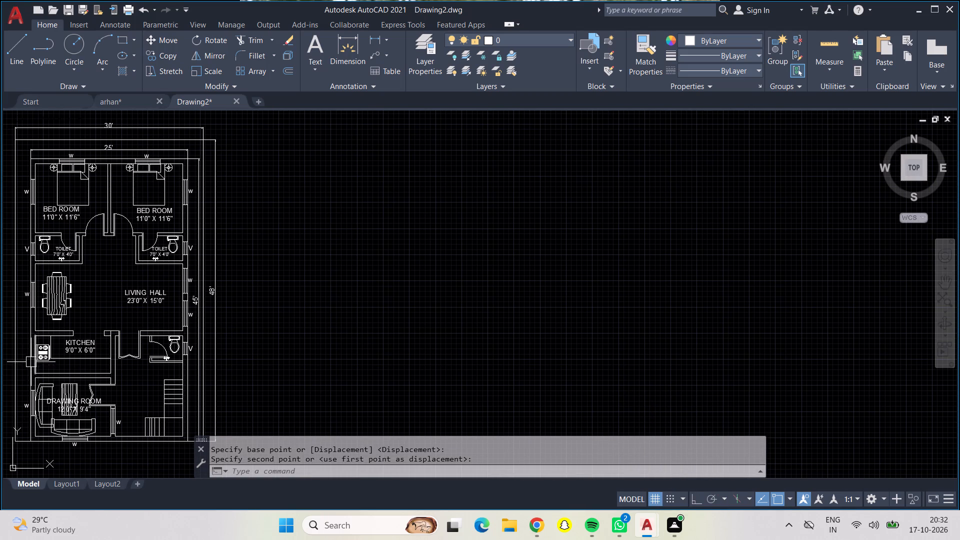
scroll(23, 354, up, 2)
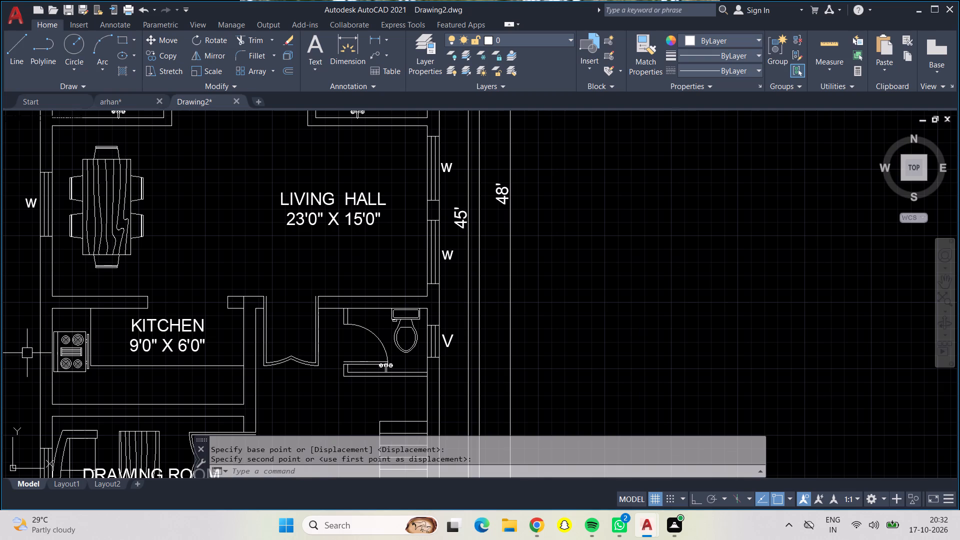
scroll(162, 299, down, 1)
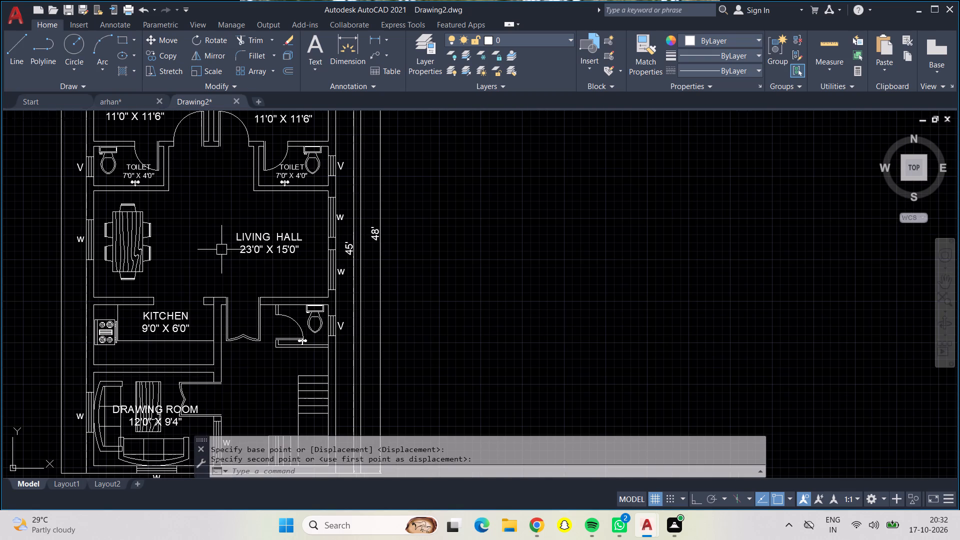
scroll(220, 249, down, 1)
scroll(211, 254, up, 1)
middle_drag(211, 254, 219, 232)
scroll(219, 232, up, 1)
Draw a closed rectangular window outline of lines, 9" wide and 3' high, in the empty space east of the living hall.
click(22, 49)
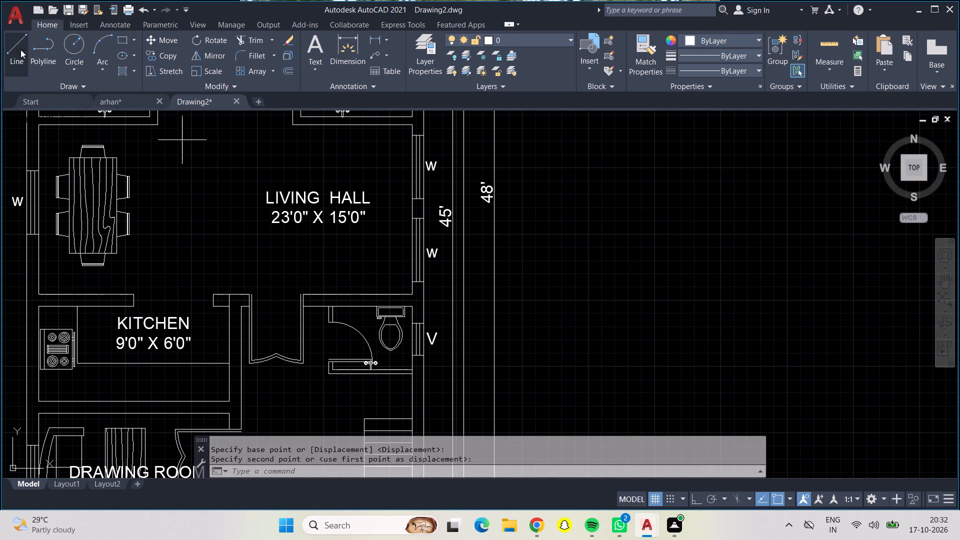
click(624, 169)
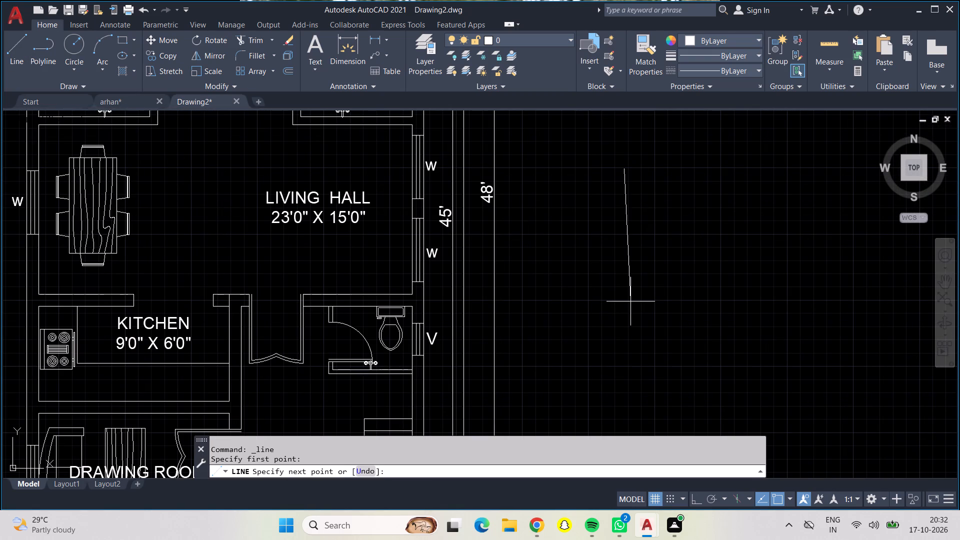
key(F8)
text(3')
key(Return)
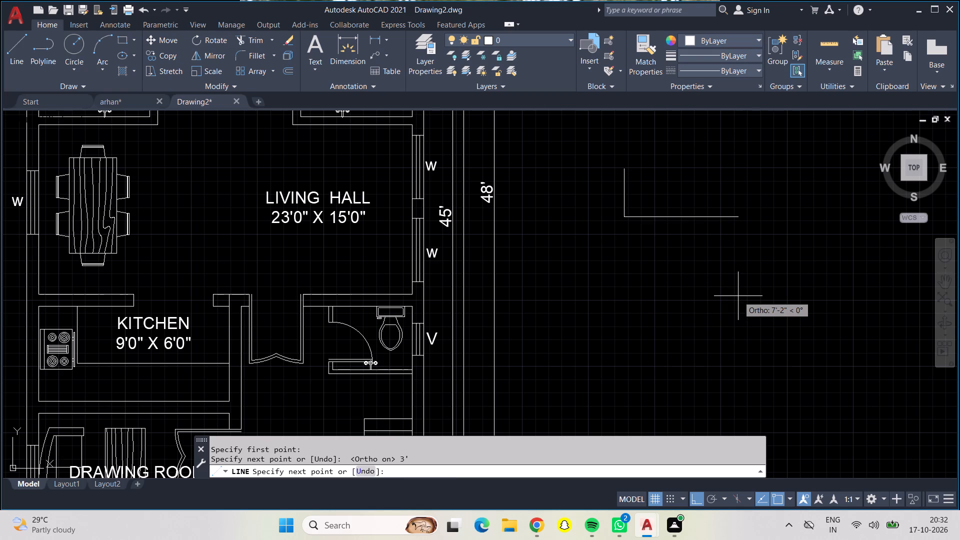
key(9)
key(shift+quotedbl)
key(Return)
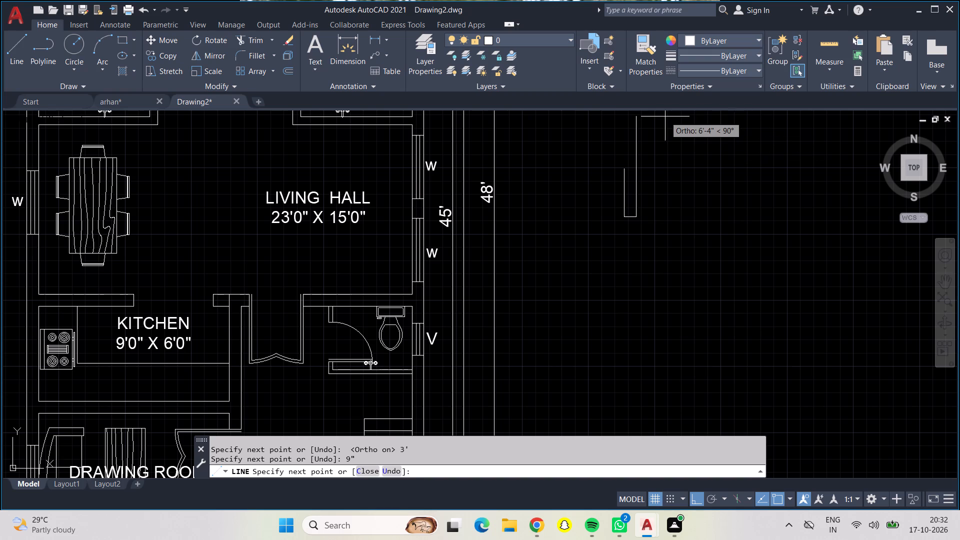
text(3')
key(Return)
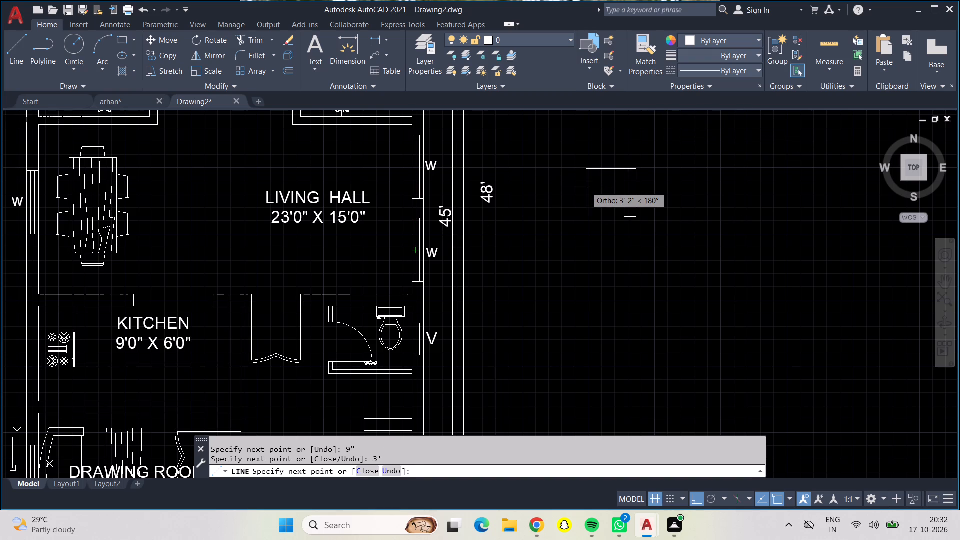
text(9")
key(Return)
key(Return)
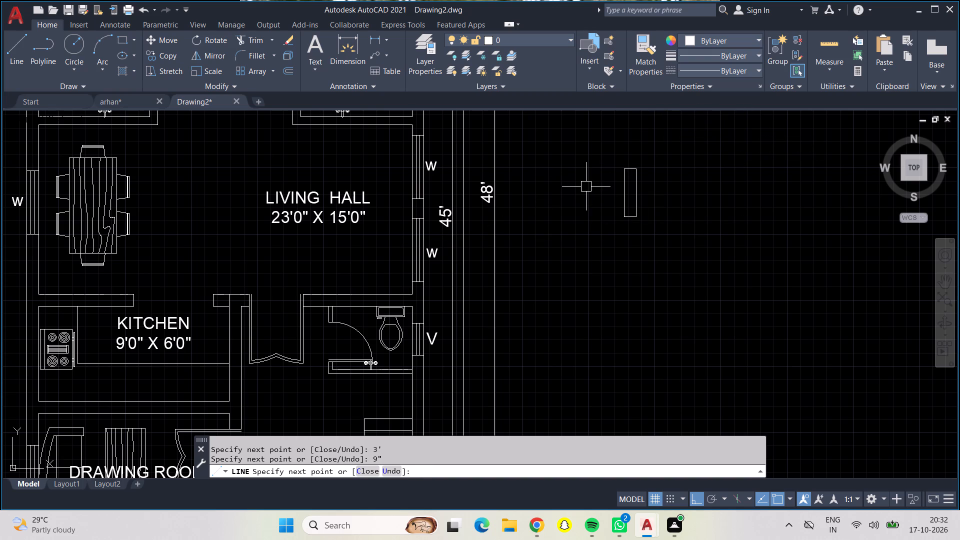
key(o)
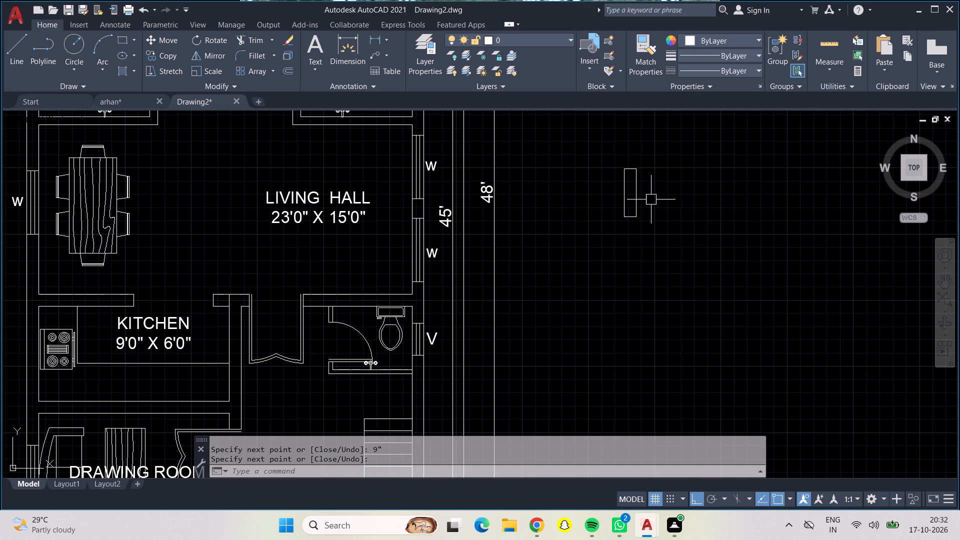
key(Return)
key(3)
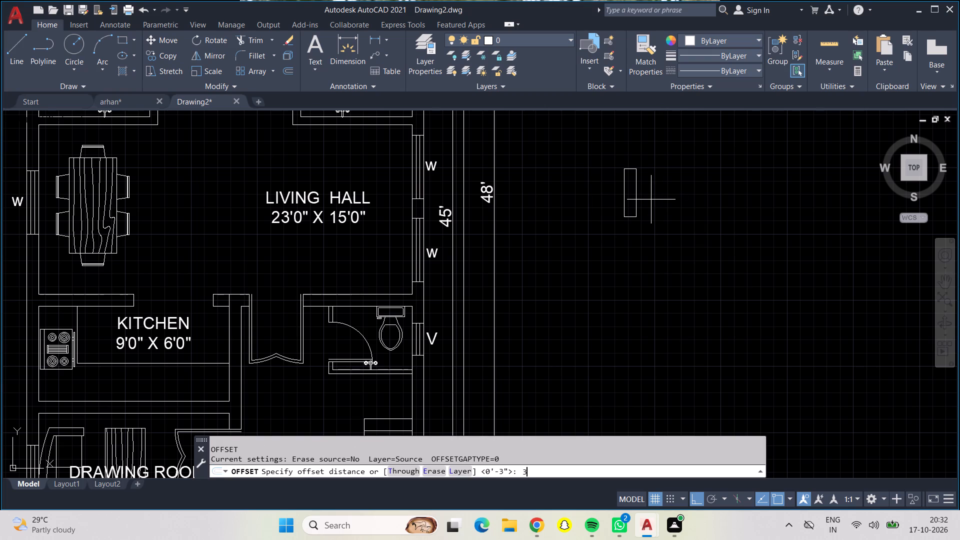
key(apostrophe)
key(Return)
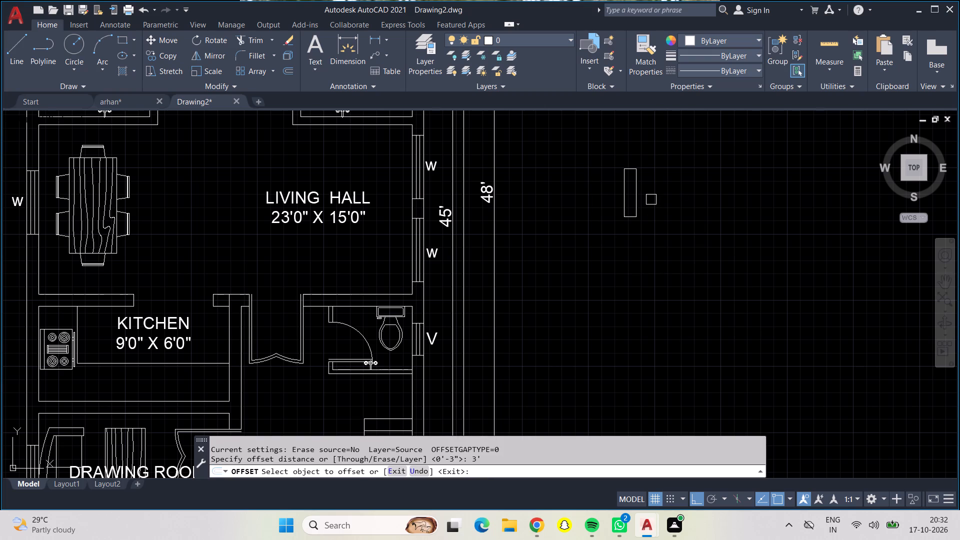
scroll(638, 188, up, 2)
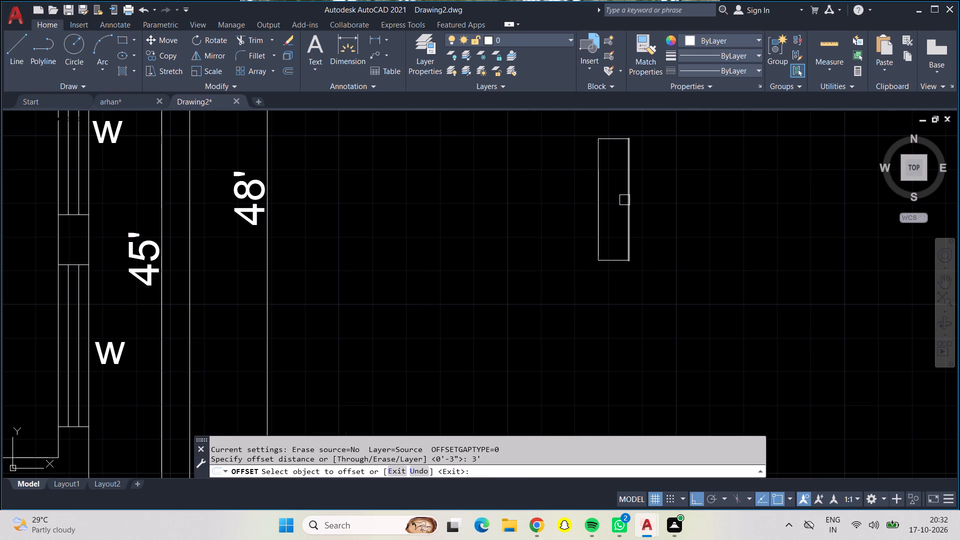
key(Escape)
Offset both long sides of the window outline 3" inward to form the inner pane lines.
key(o)
key(Return)
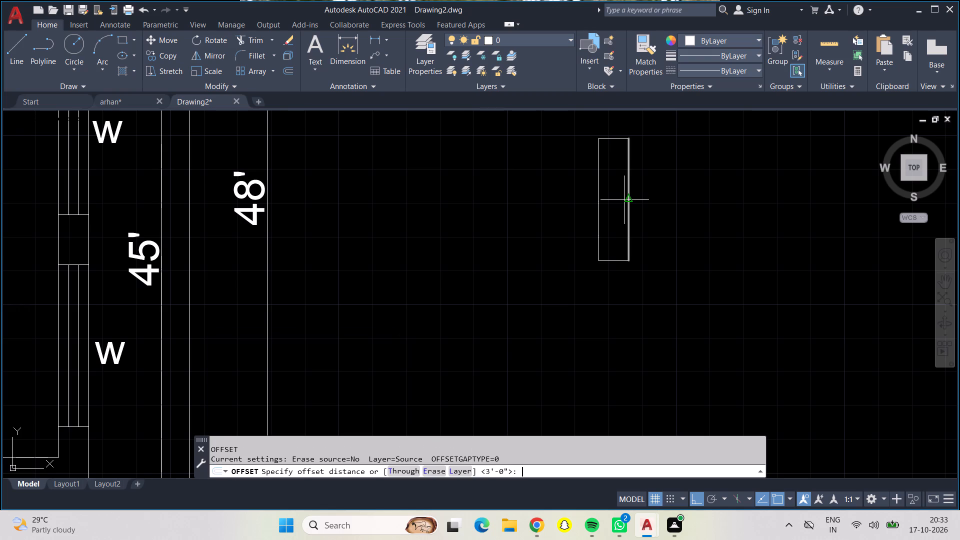
text(3")
key(Return)
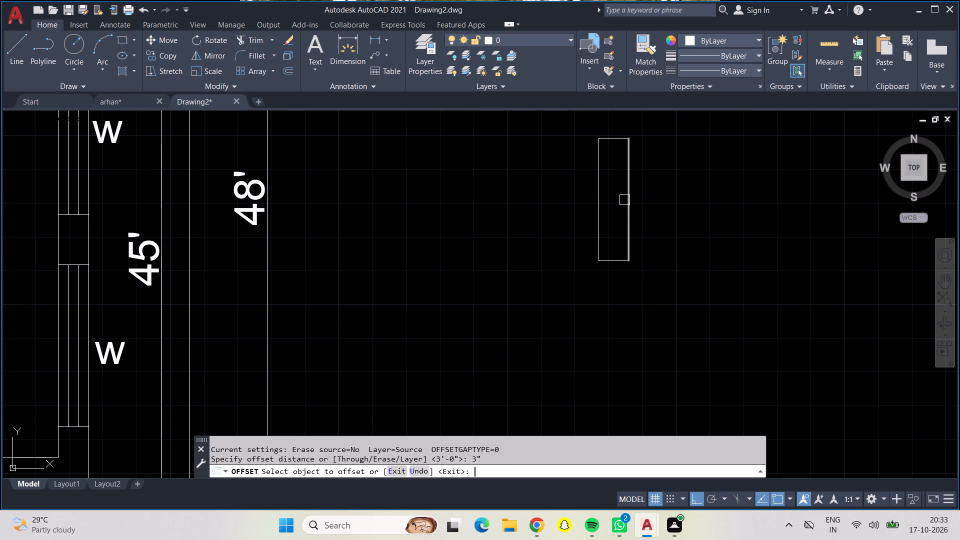
click(596, 188)
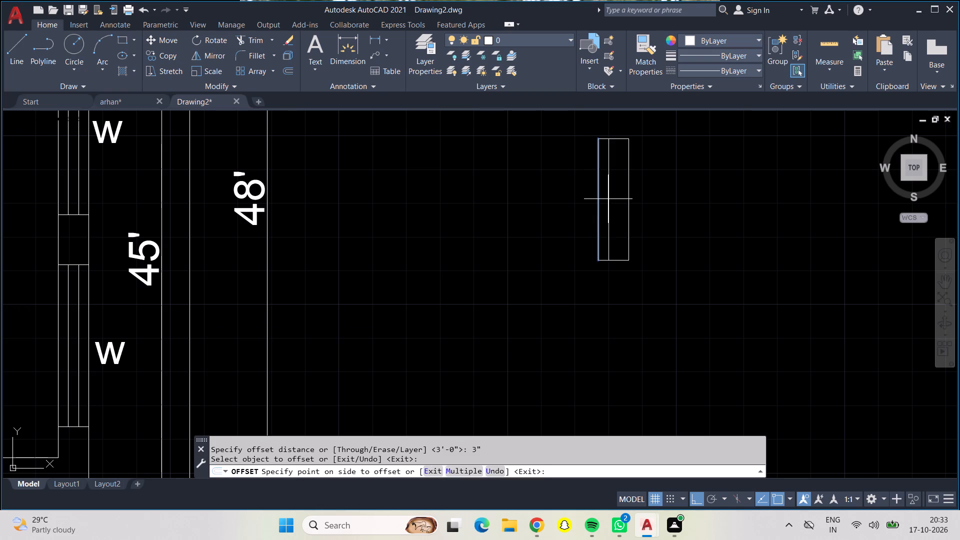
click(608, 199)
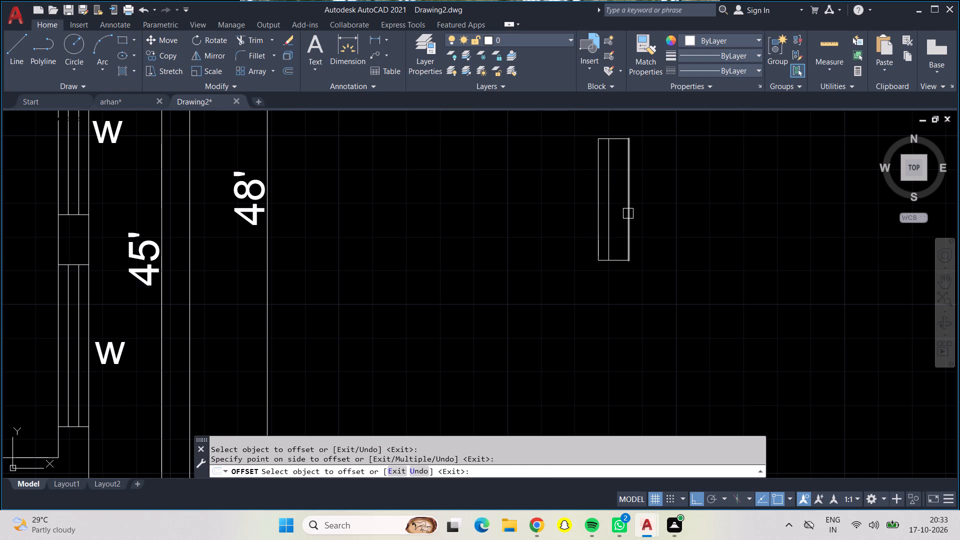
click(628, 213)
click(610, 212)
scroll(563, 205, down, 1)
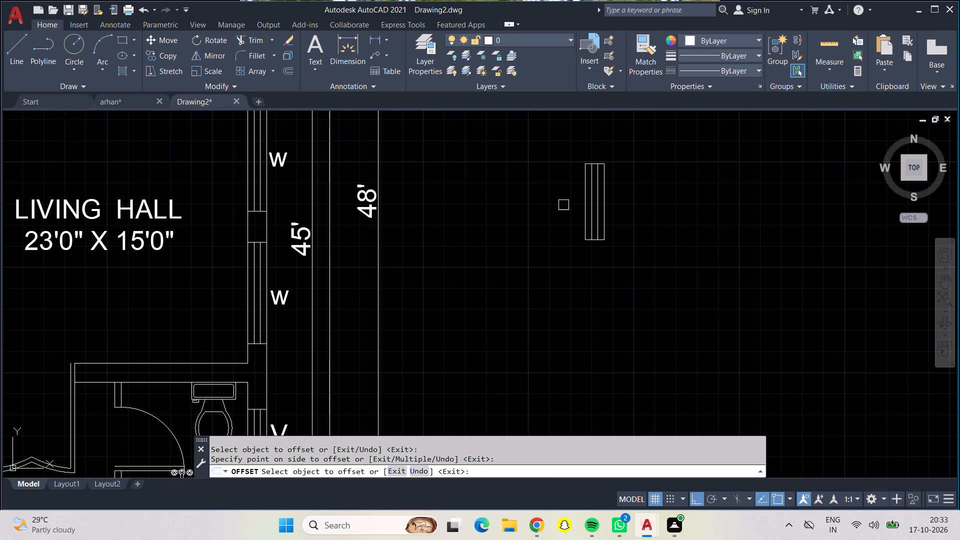
key(Return)
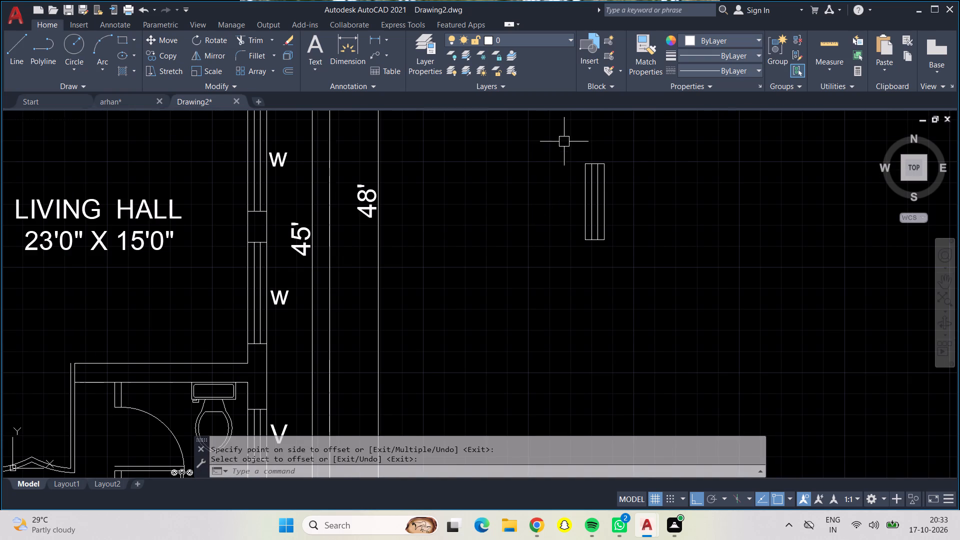
Move the complete window symbol from its west side midpoint onto the kitchen's west outer wall, beside the stove.
click(564, 141)
click(648, 271)
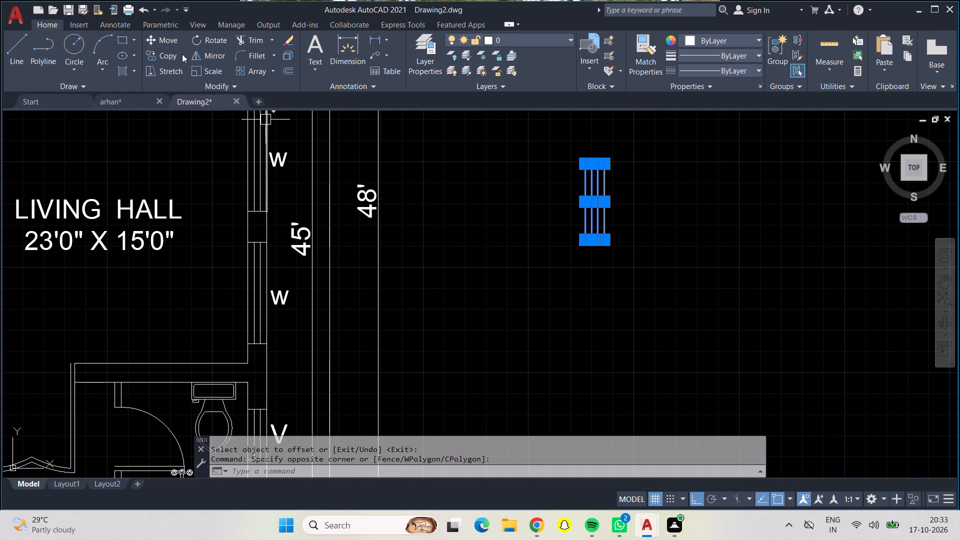
click(164, 40)
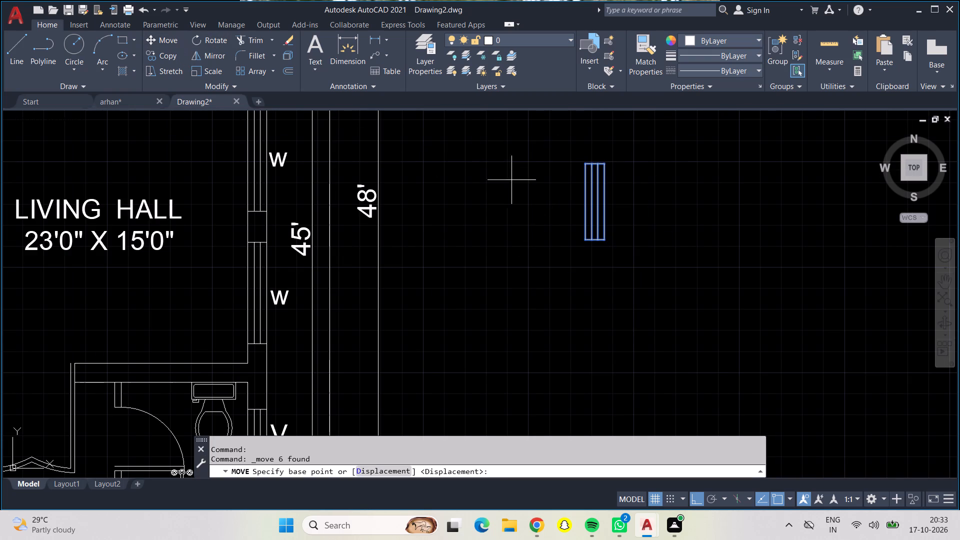
click(583, 200)
scroll(436, 230, down, 3)
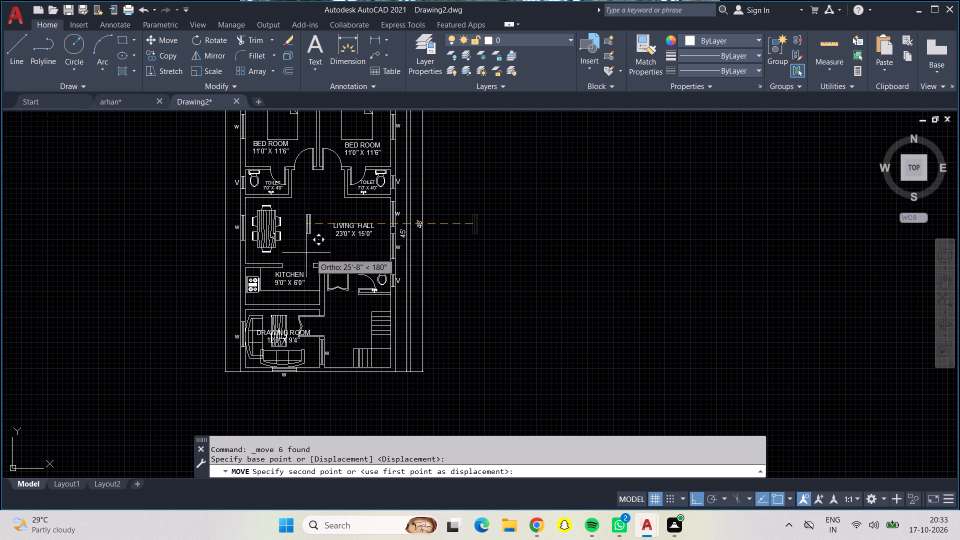
key(F8)
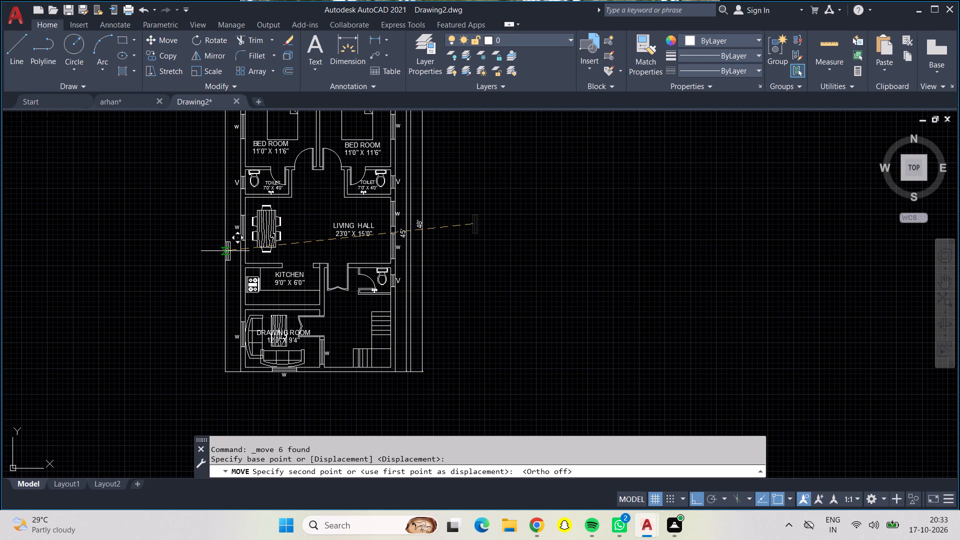
scroll(241, 298, up, 3)
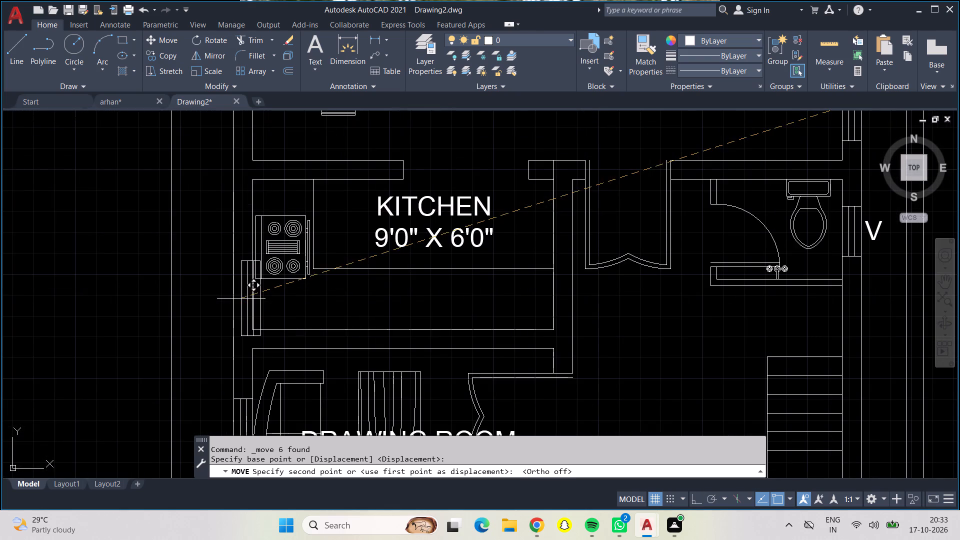
scroll(233, 276, up, 1)
click(233, 269)
Examine the window placed in the kitchen wall and the overall floor plan.
scroll(233, 269, down, 2)
scroll(233, 269, up, 1)
scroll(233, 269, down, 1)
scroll(223, 269, up, 1)
scroll(201, 271, down, 1)
scroll(201, 271, up, 1)
scroll(201, 271, down, 3)
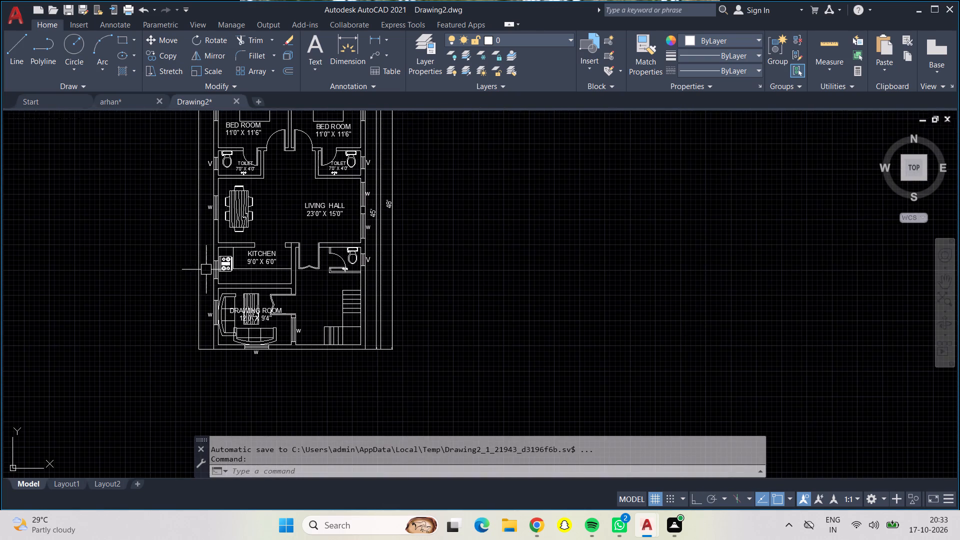
scroll(146, 275, up, 1)
middle_drag(146, 275, 151, 320)
scroll(151, 320, down, 2)
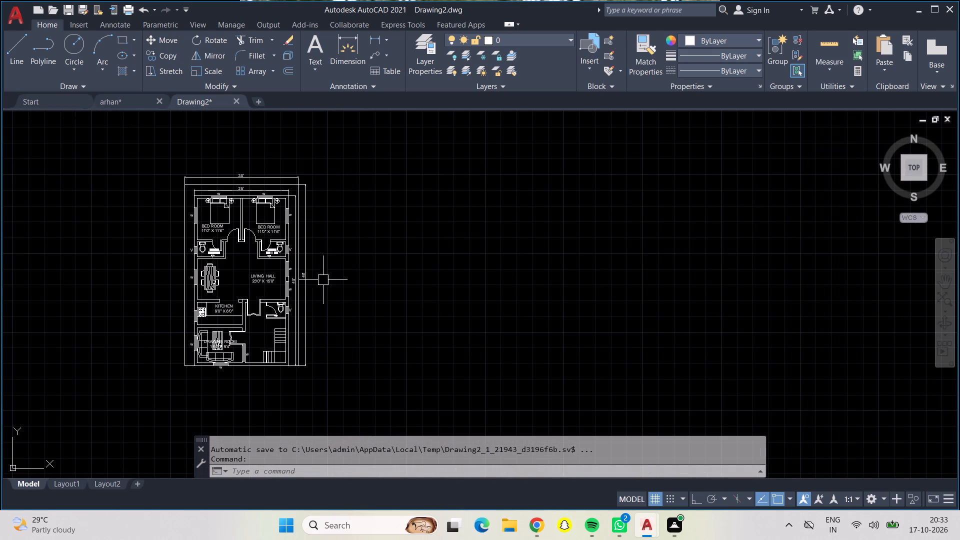
Draw a closed rectangular outline of orthogonal lines, 30' wide and 45' high, in the empty space east of the floor plan.
middle_drag(421, 287, 253, 294)
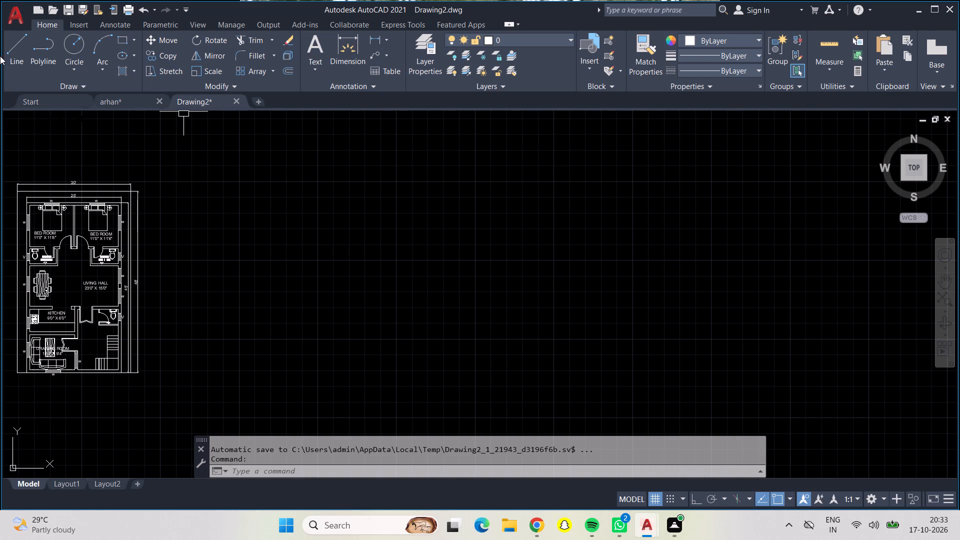
click(16, 51)
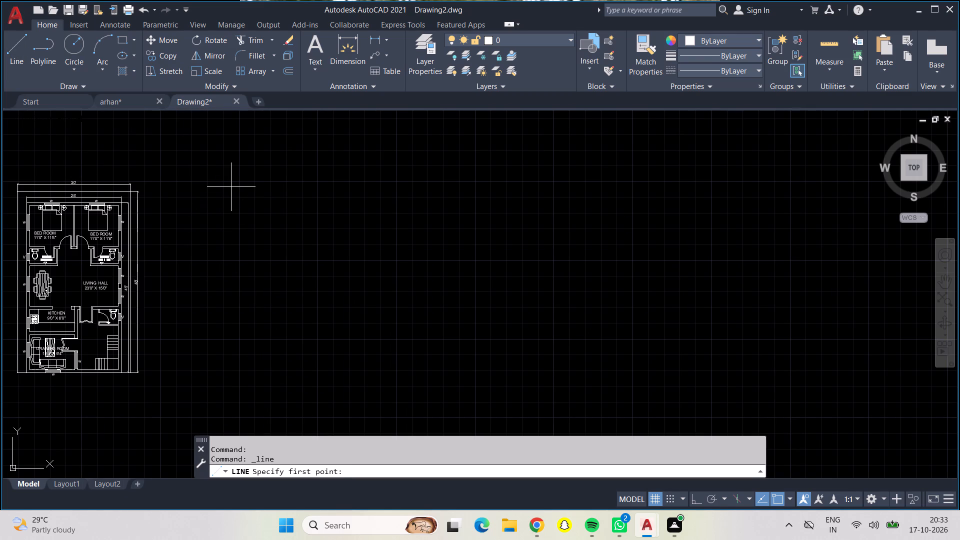
click(231, 187)
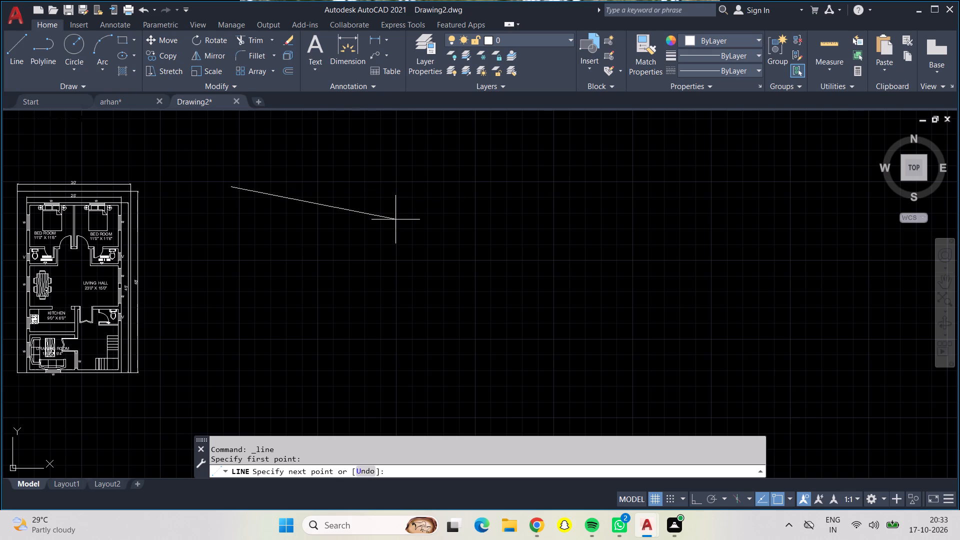
key(F8)
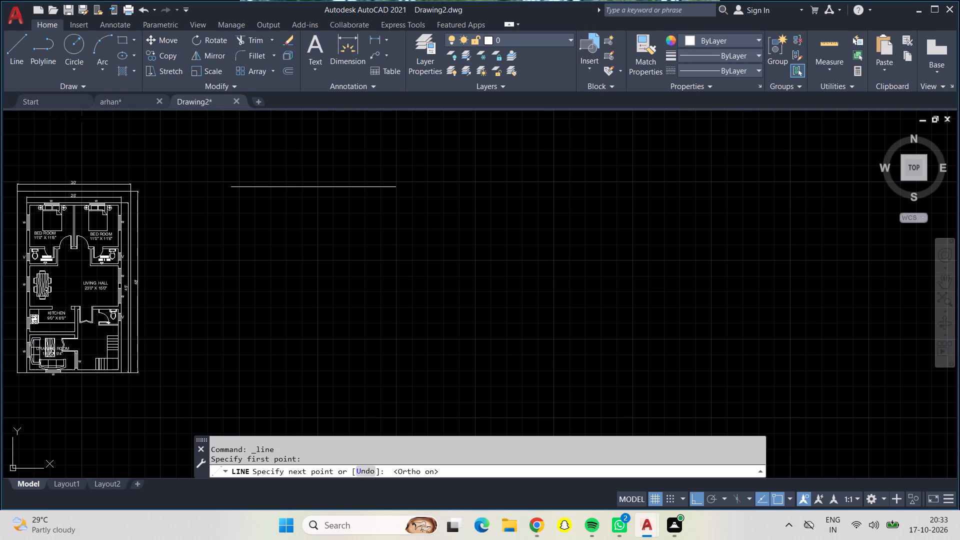
key(3)
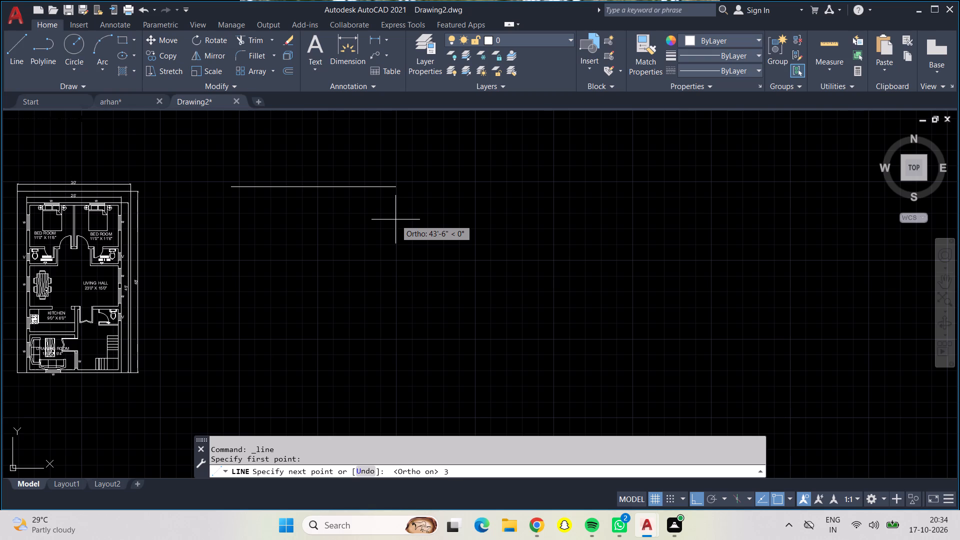
text(30')
key(BackSpace)
key(BackSpace)
key(BackSpace)
text(0')
key(Return)
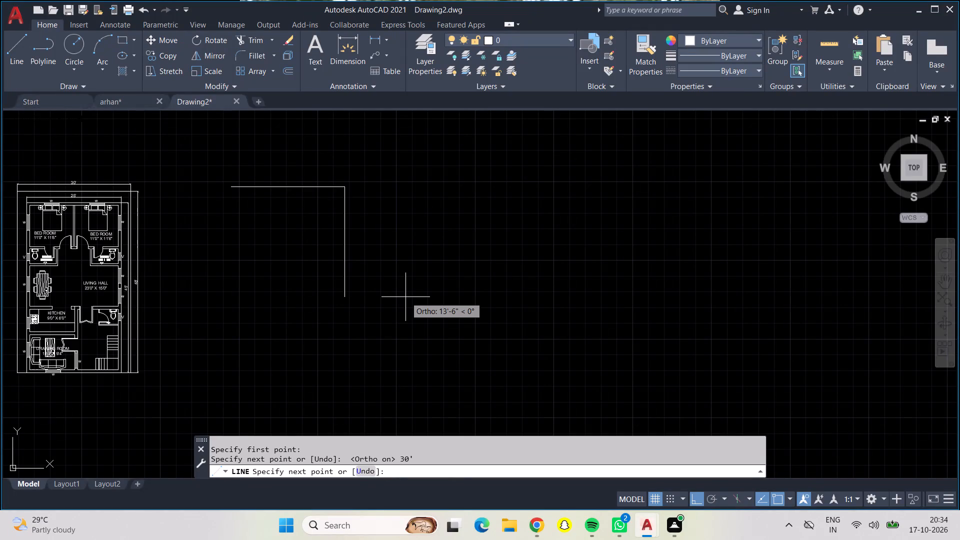
text(45')
key(Return)
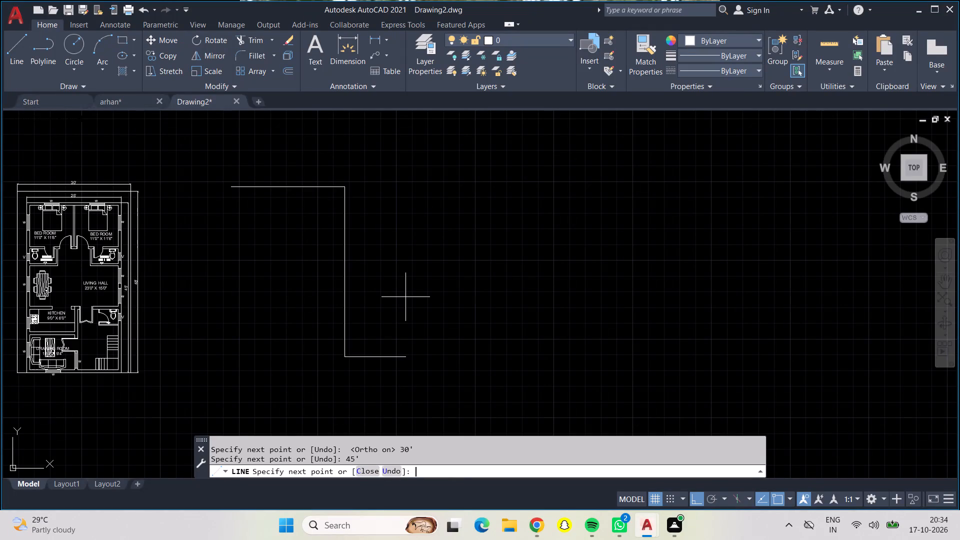
text(30')
key(Return)
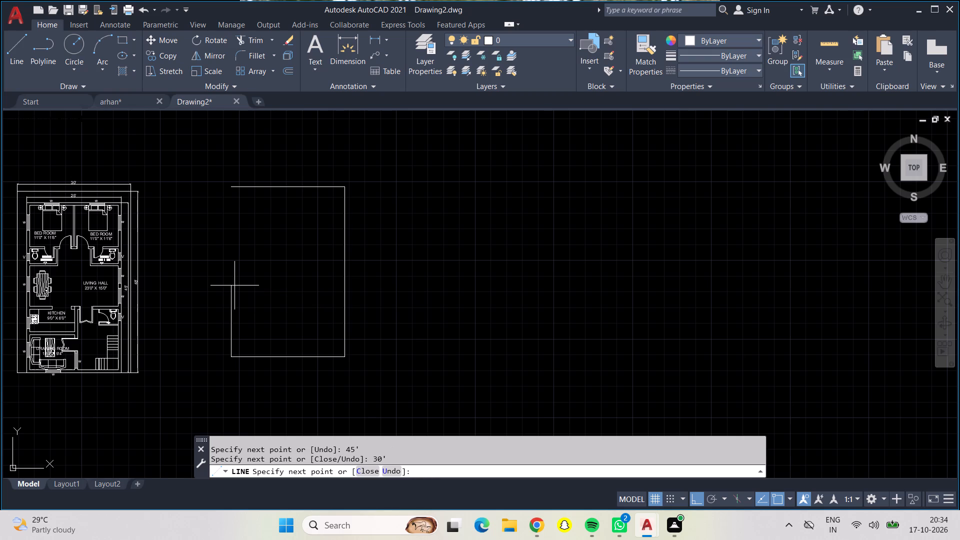
text(45')
key(Return)
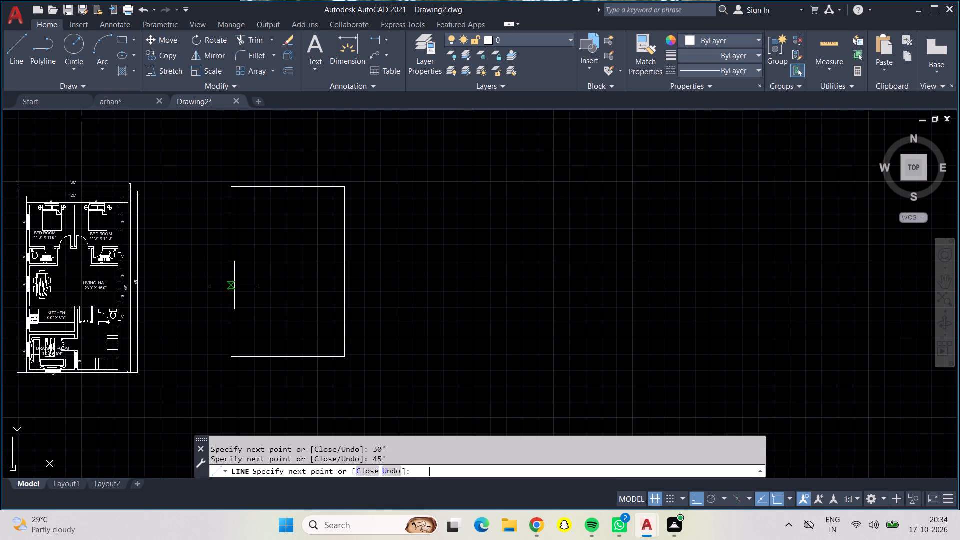
key(Return)
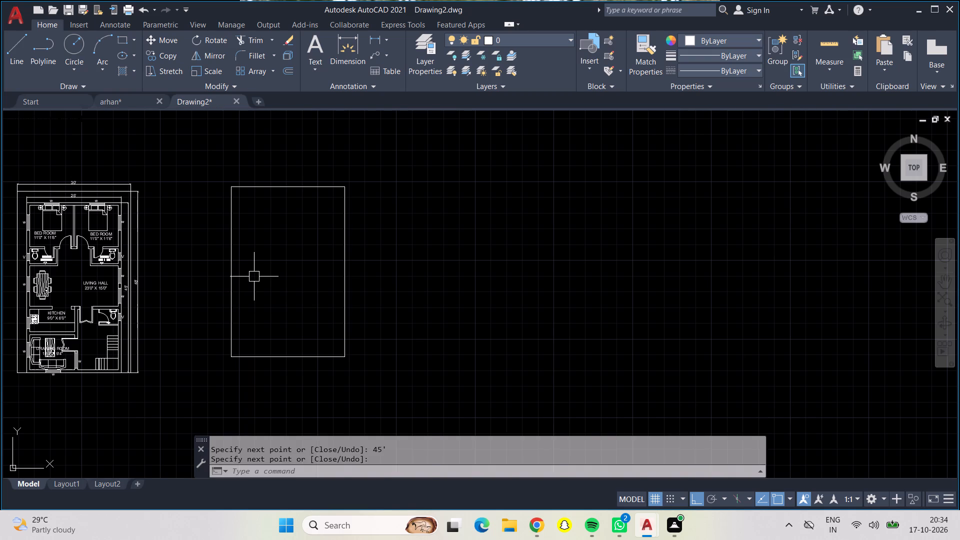
Offset all four sides of the new 30' by 45' outline 9" inward to form the outer wall thickness.
scroll(254, 276, down, 1)
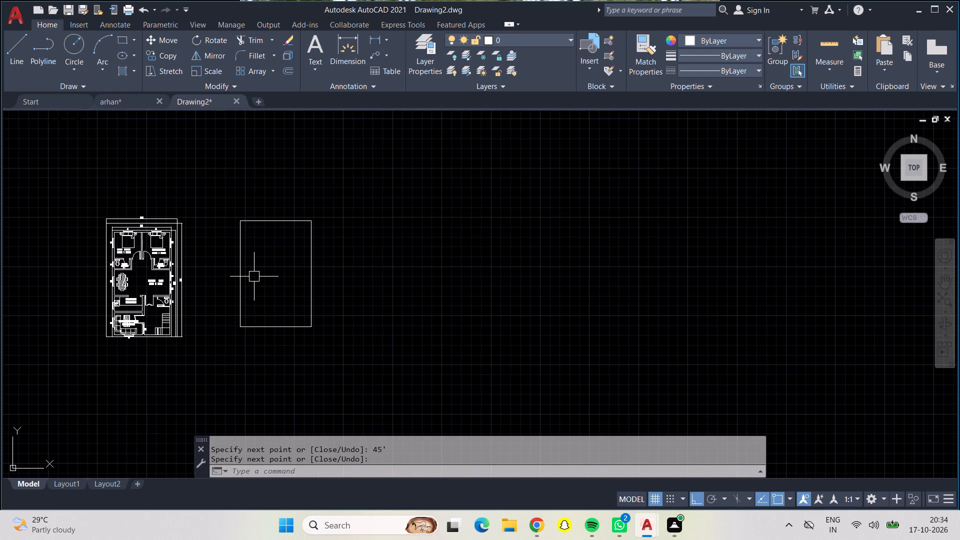
scroll(269, 270, up, 1)
scroll(269, 270, down, 1)
scroll(269, 270, up, 1)
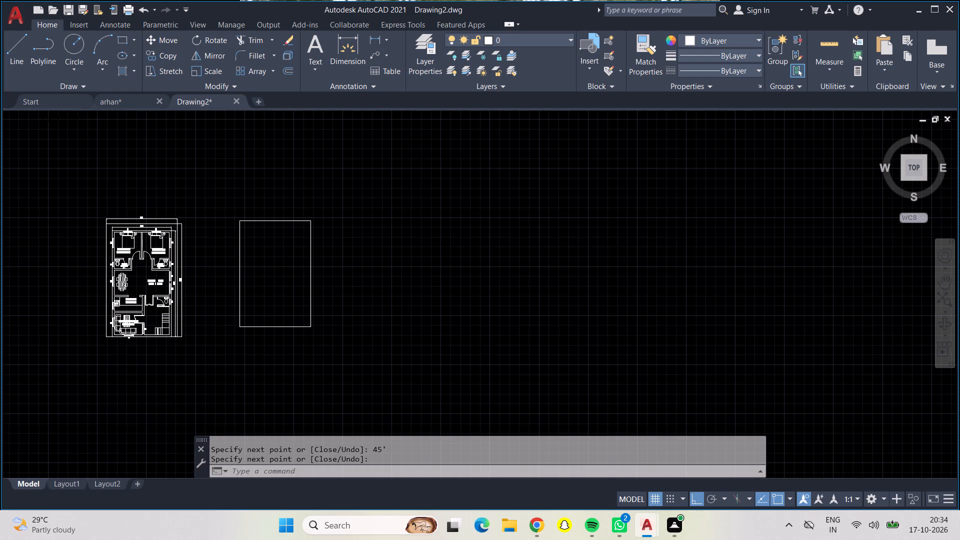
key(Escape)
key(o)
key(Return)
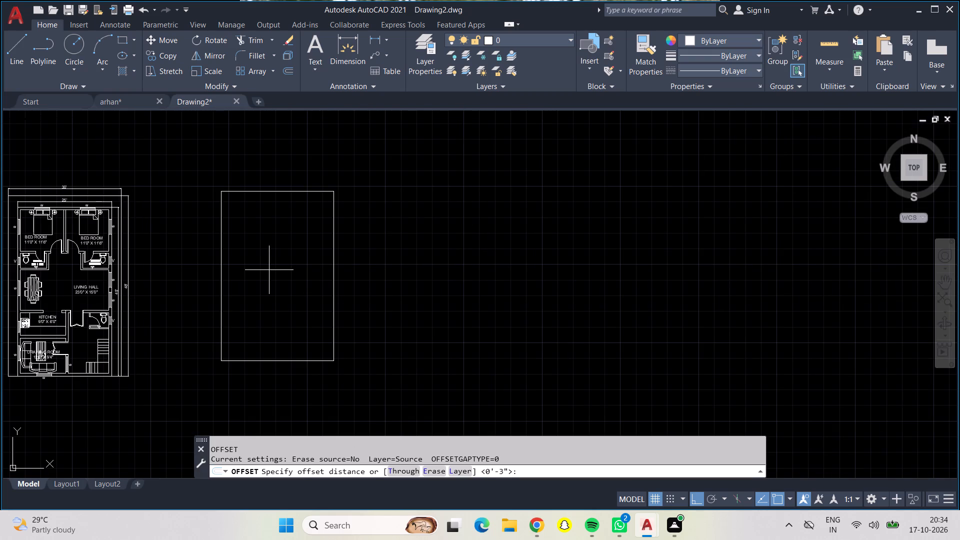
text(9")
key(Return)
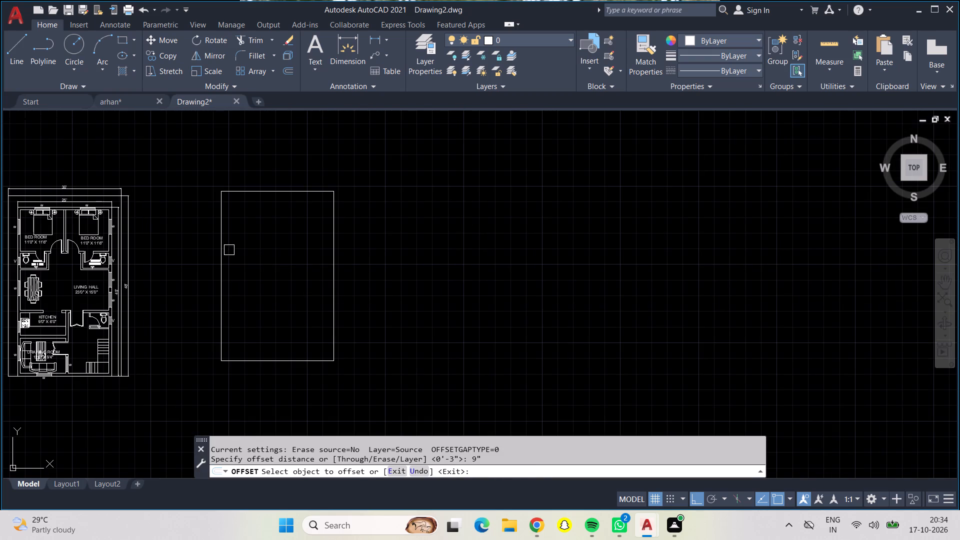
click(222, 252)
click(257, 269)
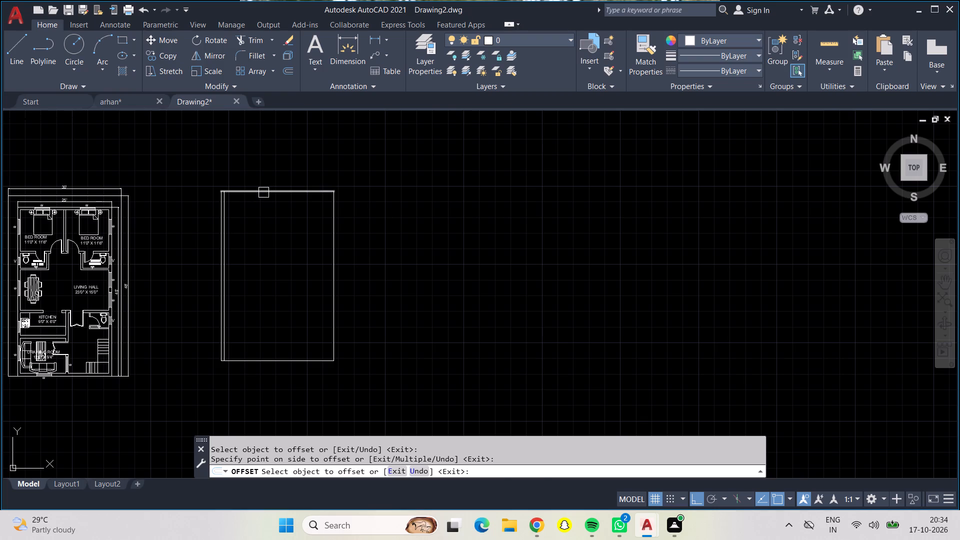
click(263, 192)
click(258, 200)
click(333, 270)
click(277, 284)
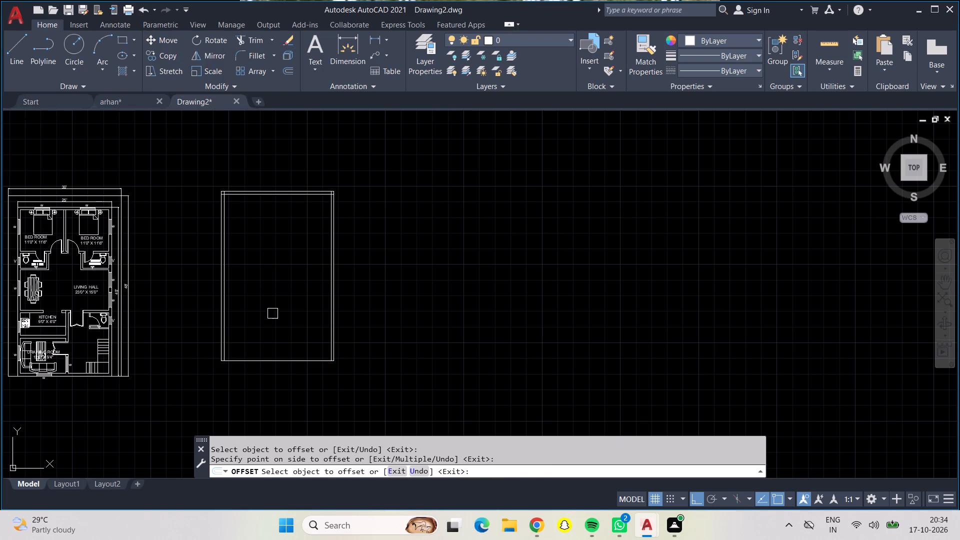
click(269, 359)
click(278, 307)
key(Escape)
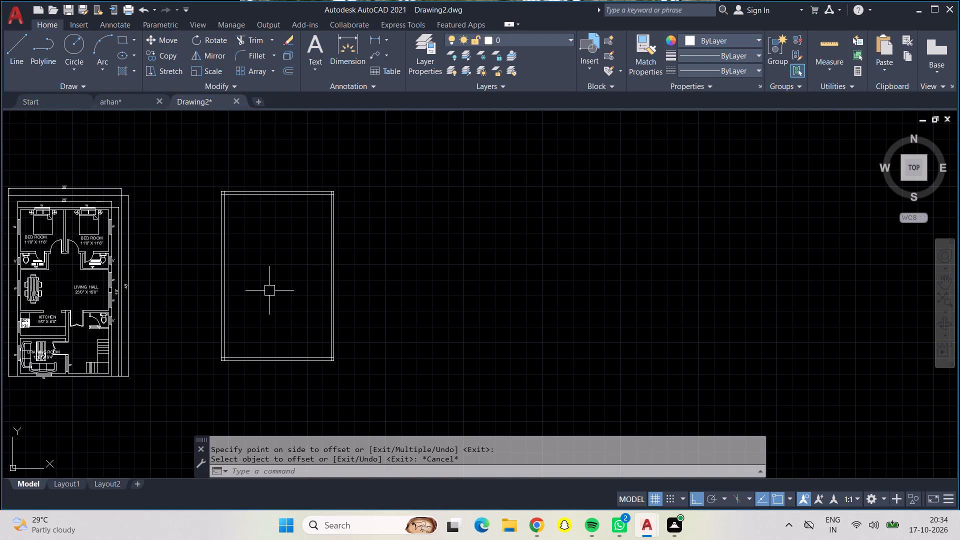
Start another Offset at a 9" distance for the lines of the new wall outline.
key(p)
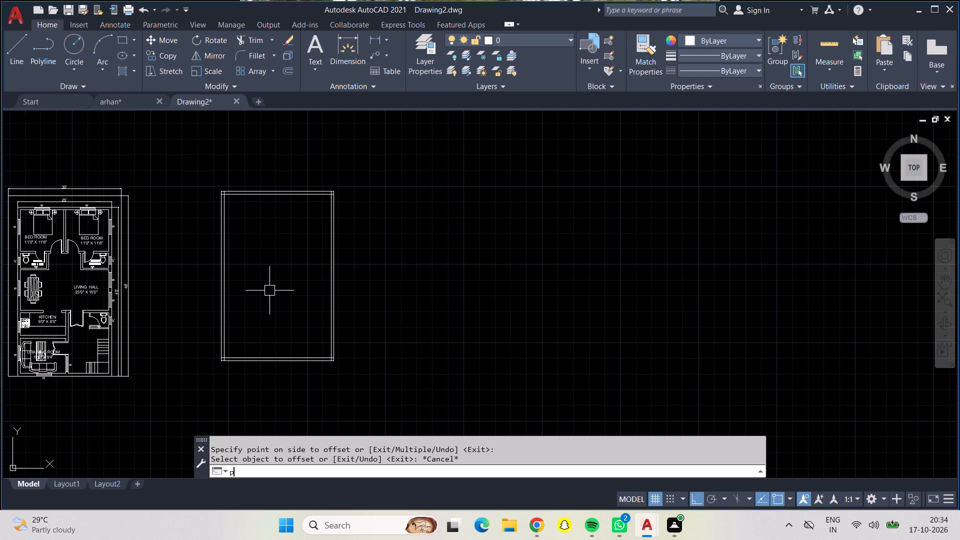
key(Escape)
key(o)
key(Return)
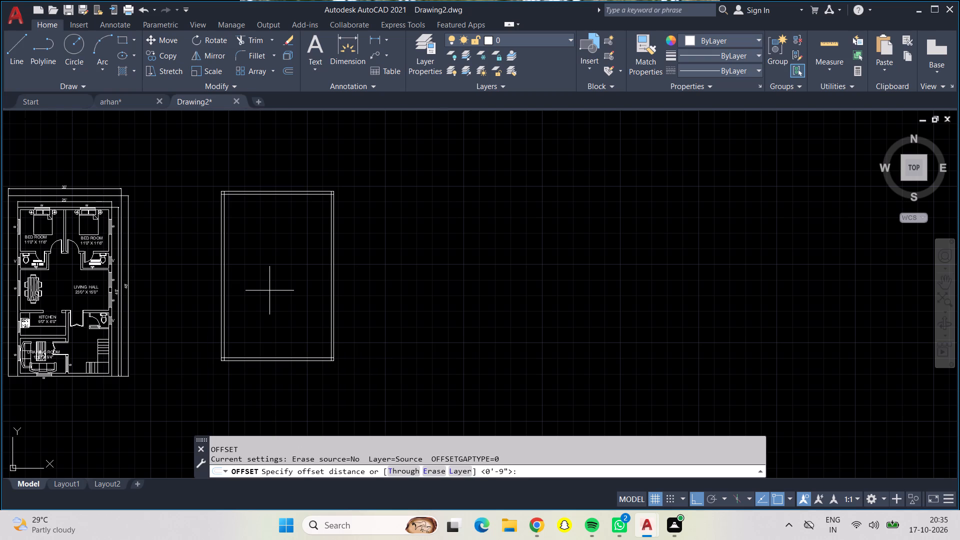
key(Return)
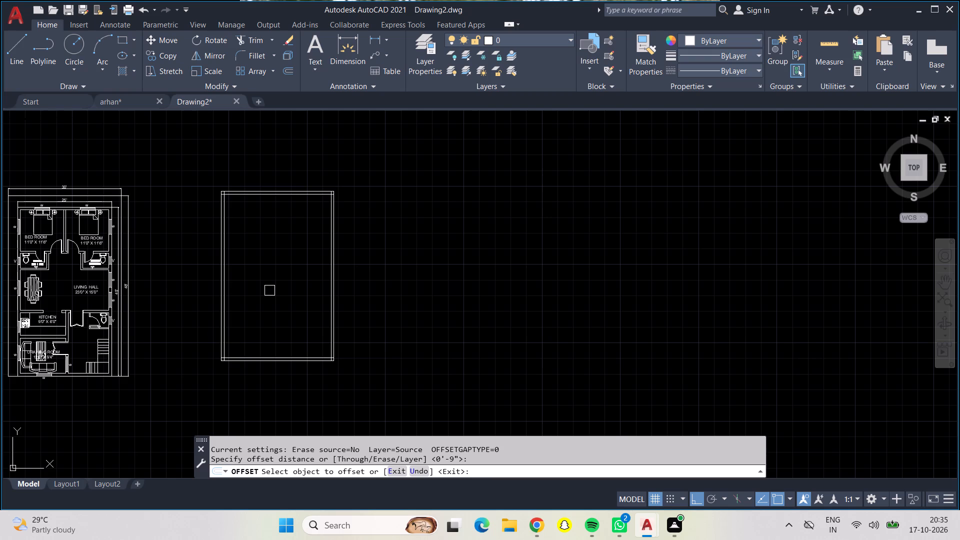
scroll(269, 290, up, 1)
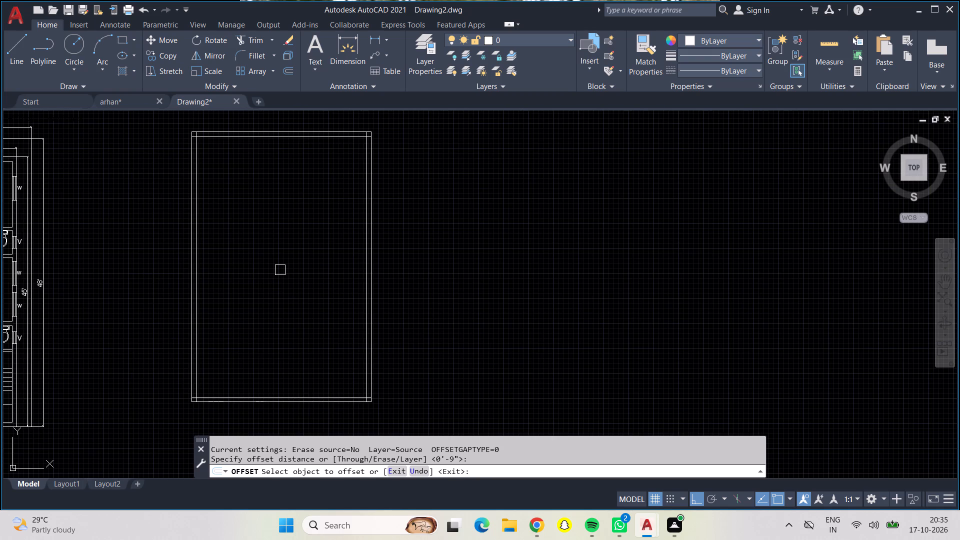
middle_drag(280, 270, 284, 307)
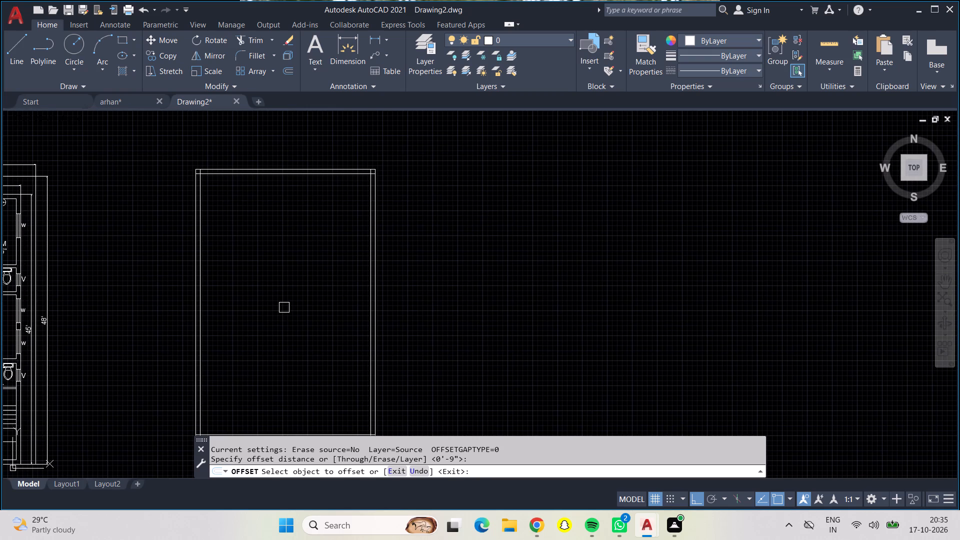
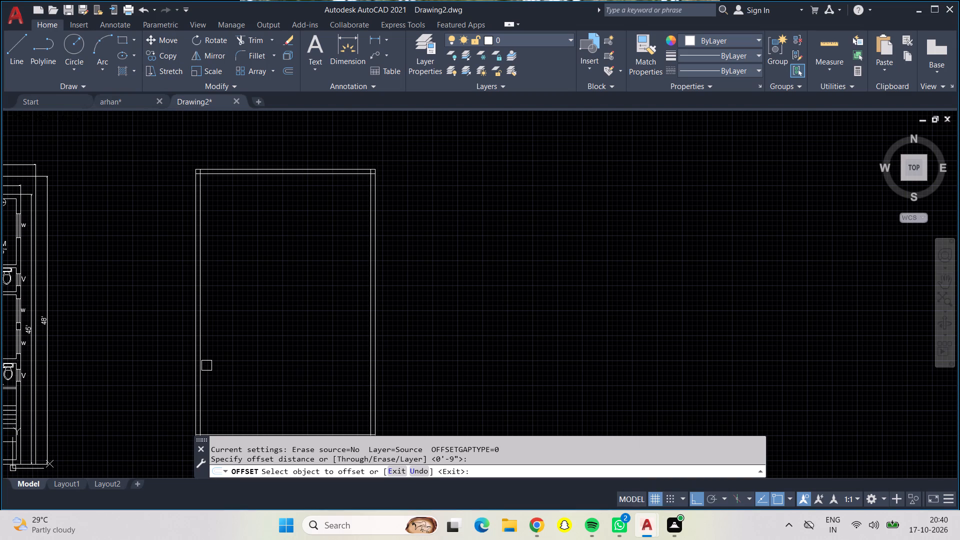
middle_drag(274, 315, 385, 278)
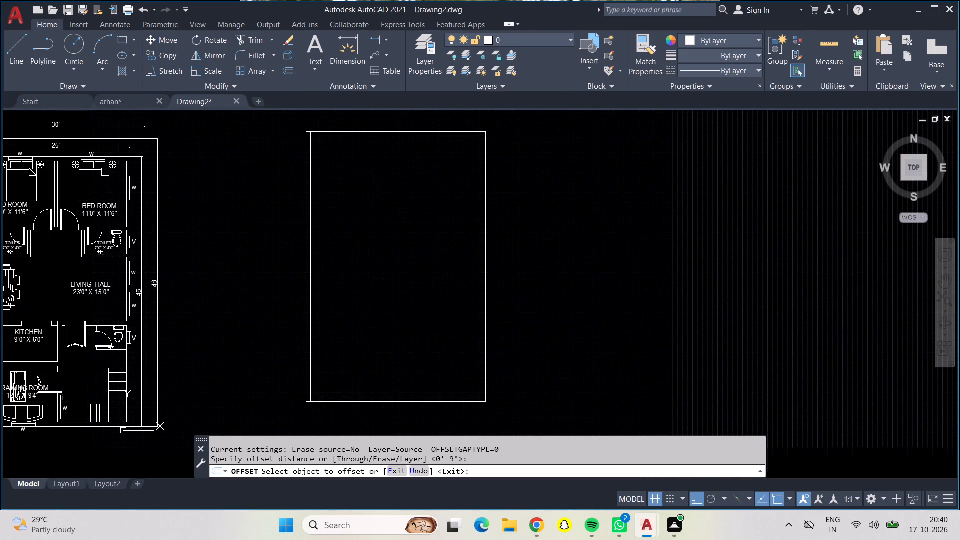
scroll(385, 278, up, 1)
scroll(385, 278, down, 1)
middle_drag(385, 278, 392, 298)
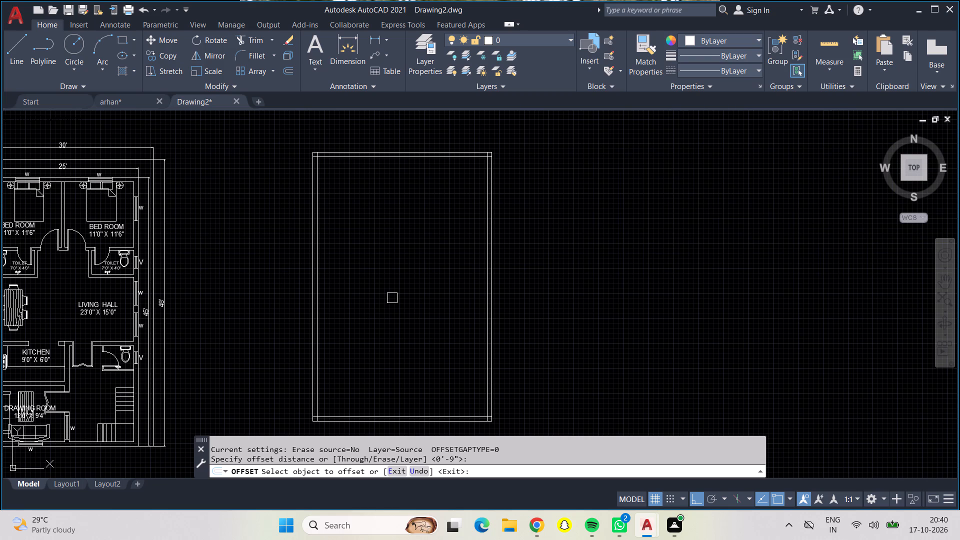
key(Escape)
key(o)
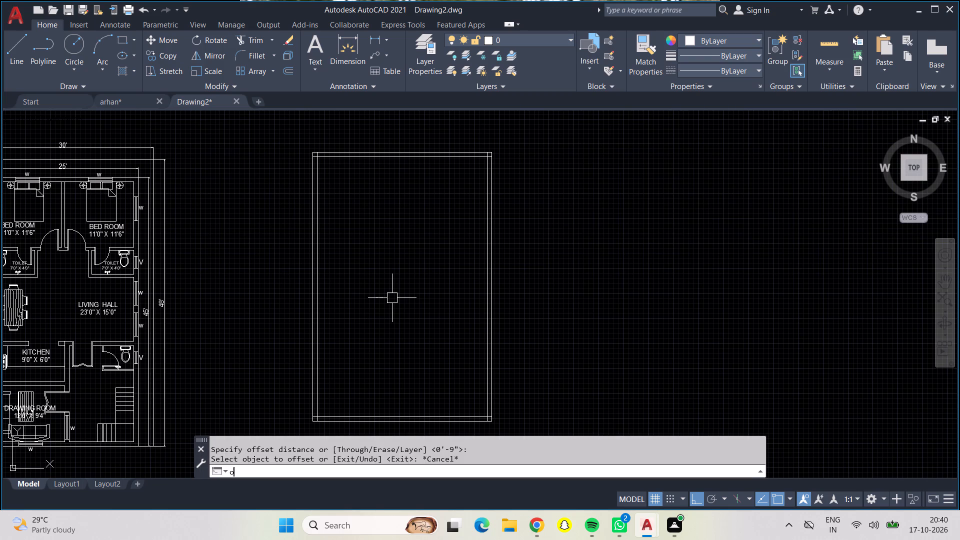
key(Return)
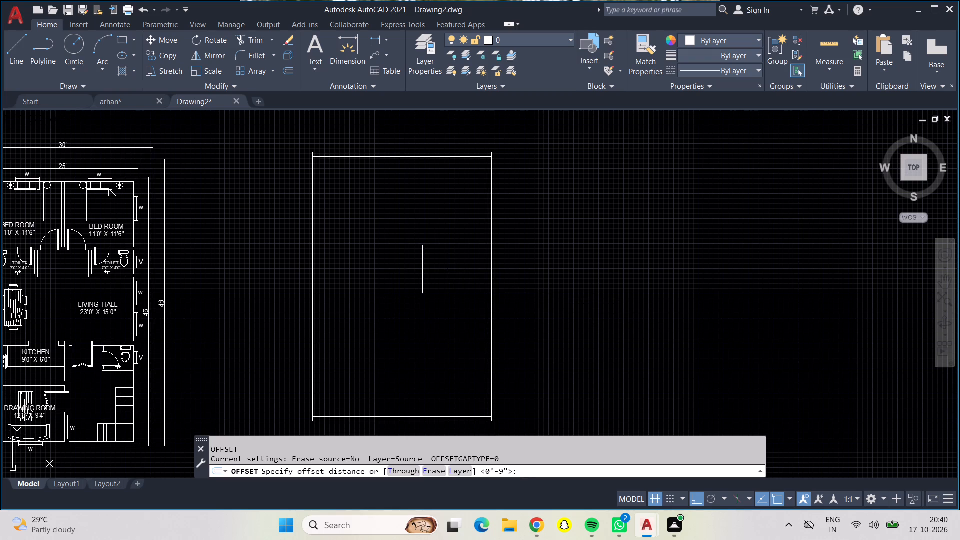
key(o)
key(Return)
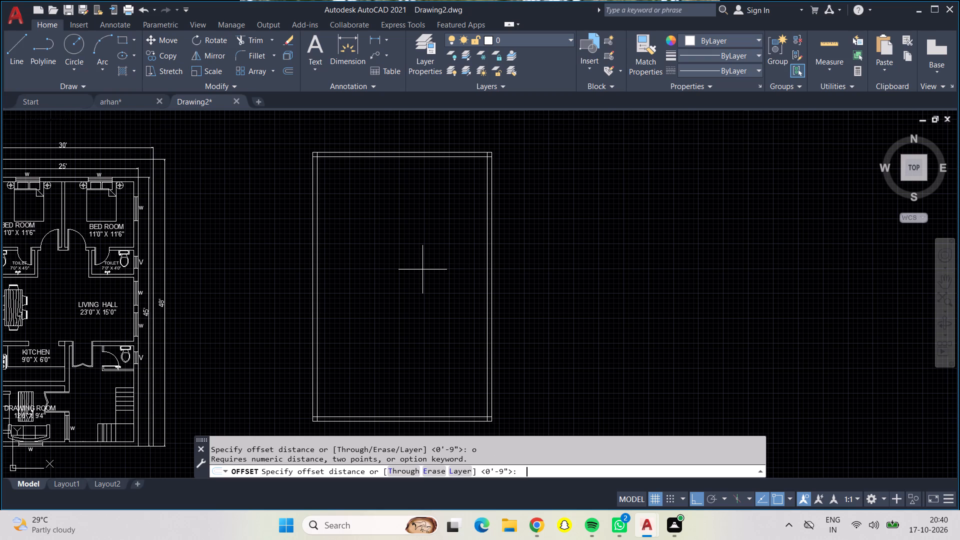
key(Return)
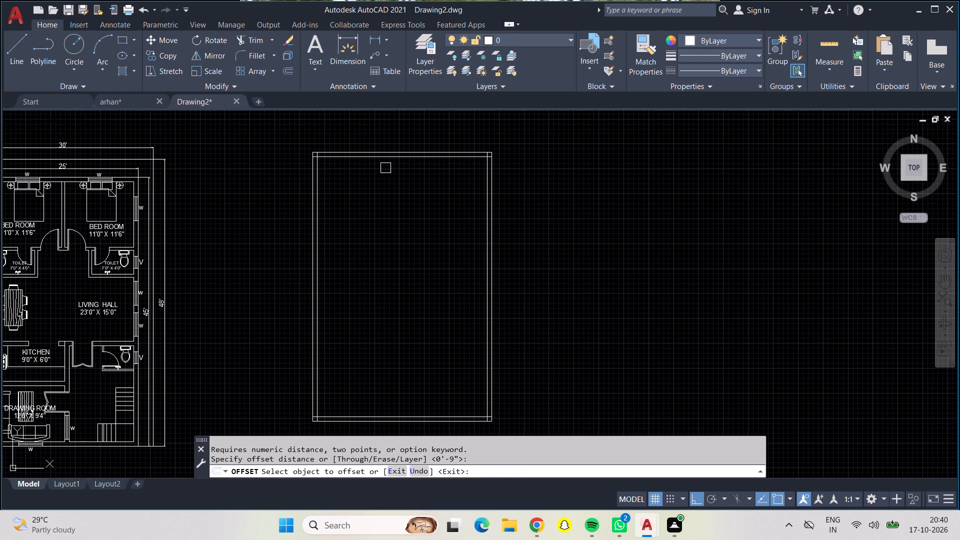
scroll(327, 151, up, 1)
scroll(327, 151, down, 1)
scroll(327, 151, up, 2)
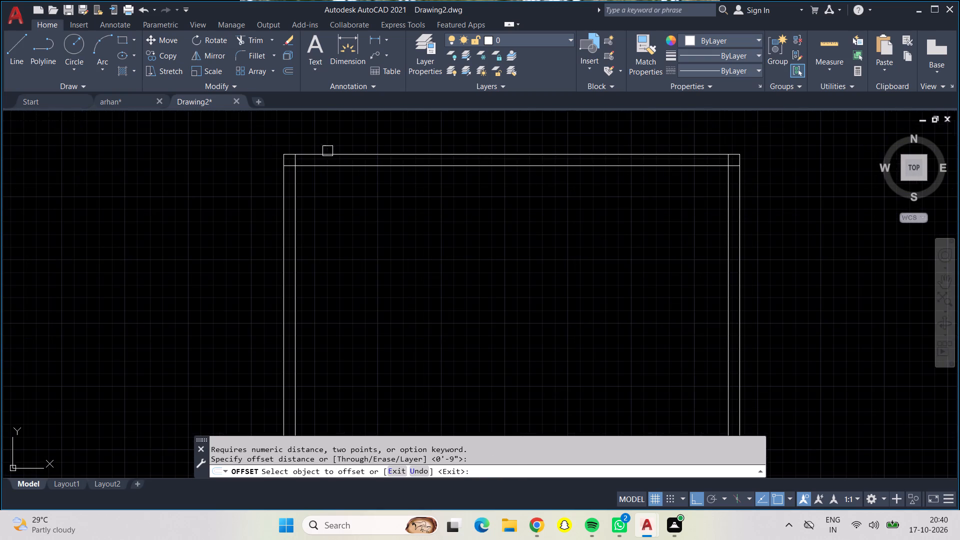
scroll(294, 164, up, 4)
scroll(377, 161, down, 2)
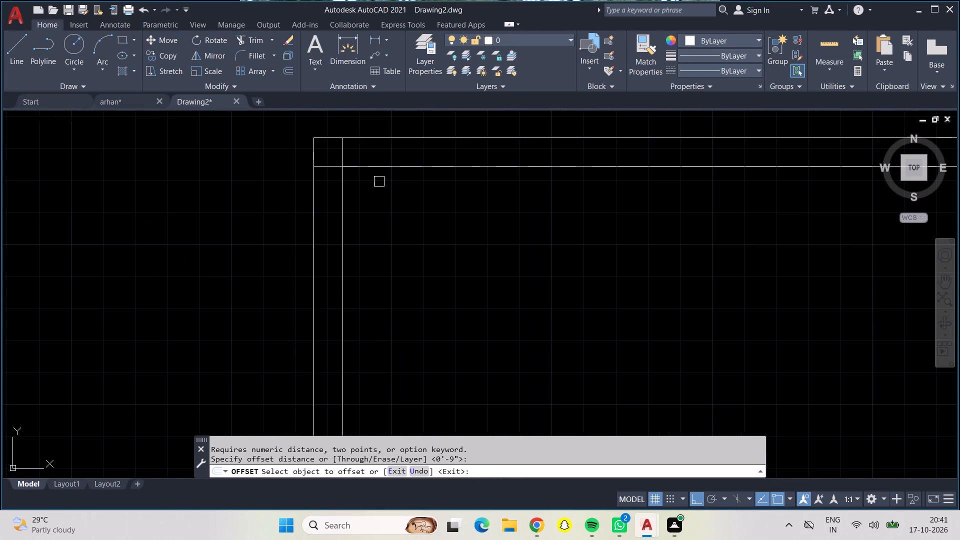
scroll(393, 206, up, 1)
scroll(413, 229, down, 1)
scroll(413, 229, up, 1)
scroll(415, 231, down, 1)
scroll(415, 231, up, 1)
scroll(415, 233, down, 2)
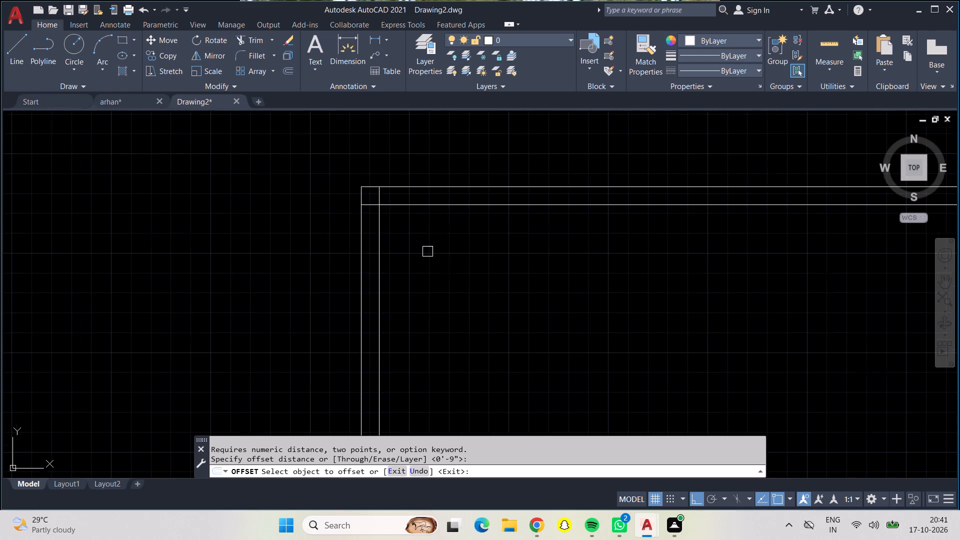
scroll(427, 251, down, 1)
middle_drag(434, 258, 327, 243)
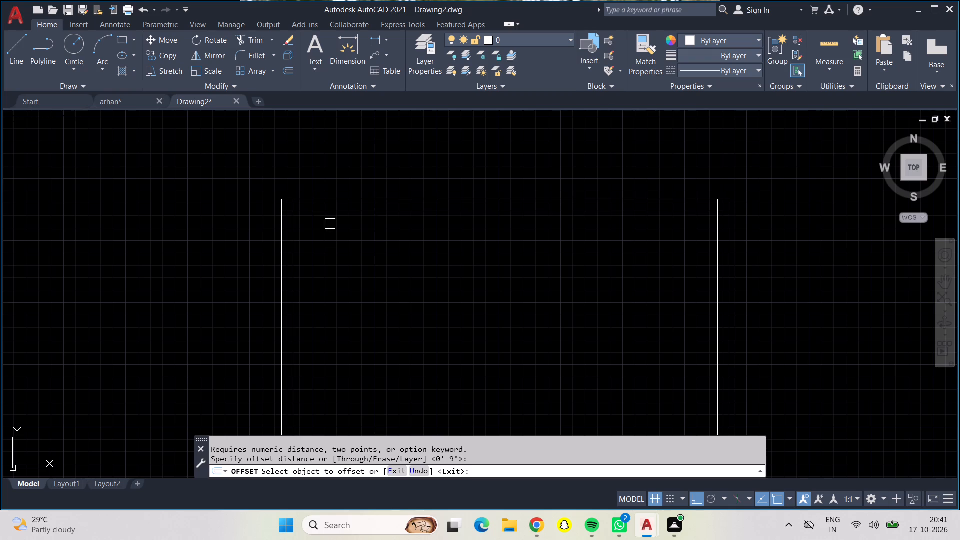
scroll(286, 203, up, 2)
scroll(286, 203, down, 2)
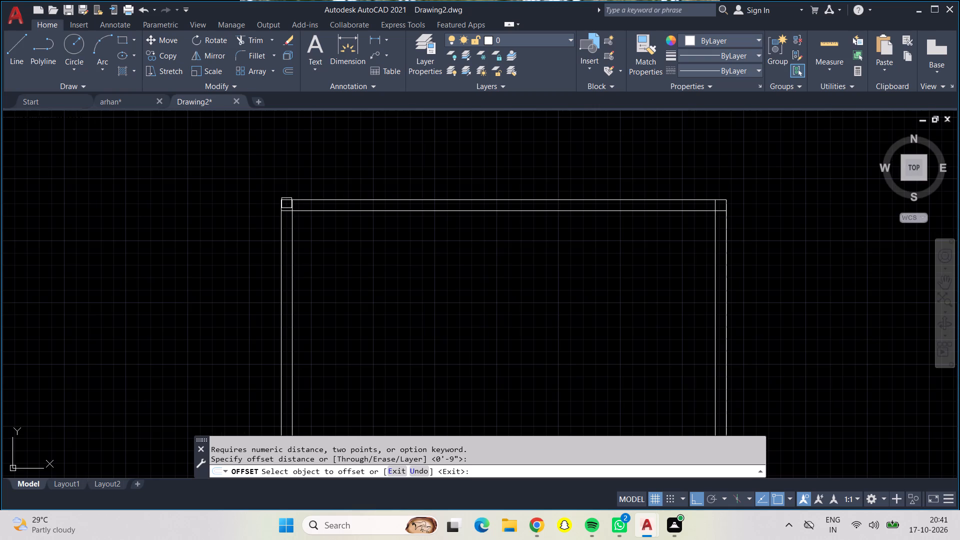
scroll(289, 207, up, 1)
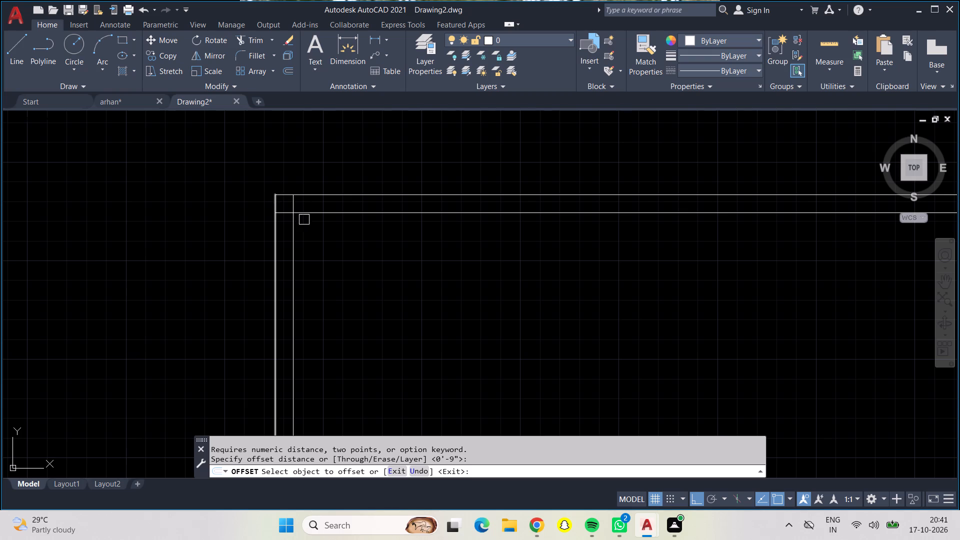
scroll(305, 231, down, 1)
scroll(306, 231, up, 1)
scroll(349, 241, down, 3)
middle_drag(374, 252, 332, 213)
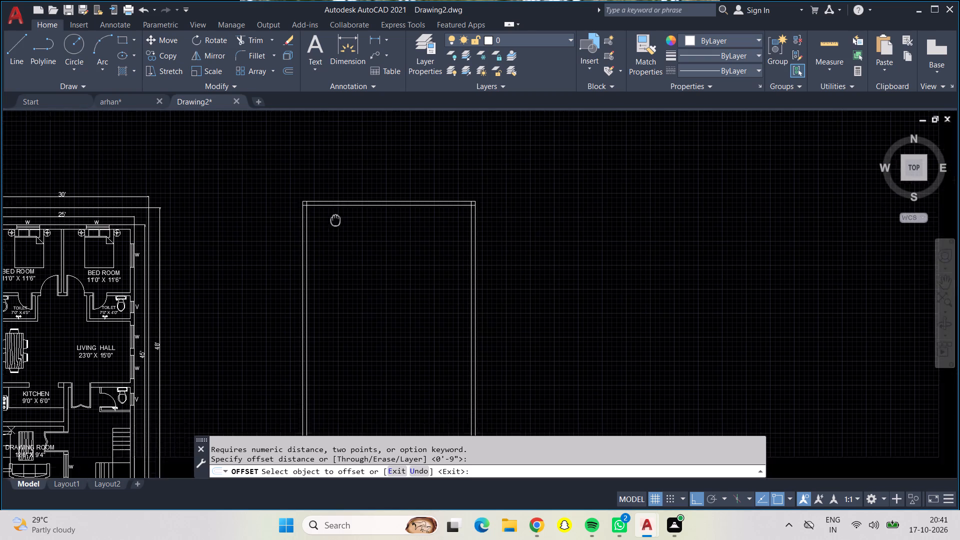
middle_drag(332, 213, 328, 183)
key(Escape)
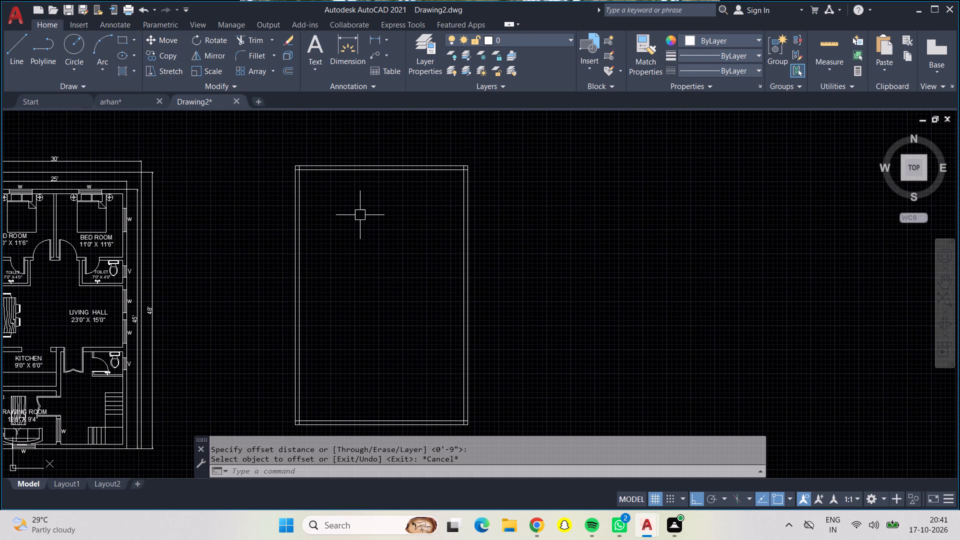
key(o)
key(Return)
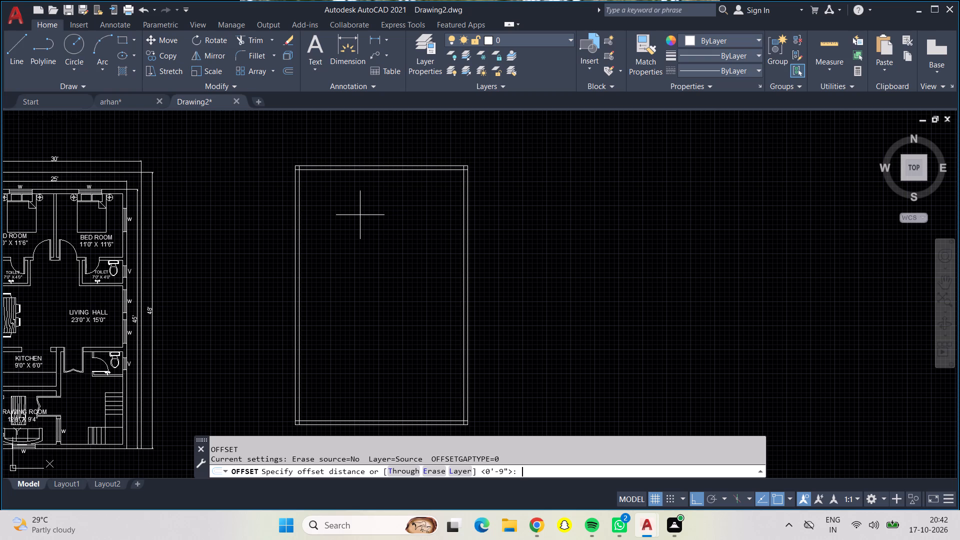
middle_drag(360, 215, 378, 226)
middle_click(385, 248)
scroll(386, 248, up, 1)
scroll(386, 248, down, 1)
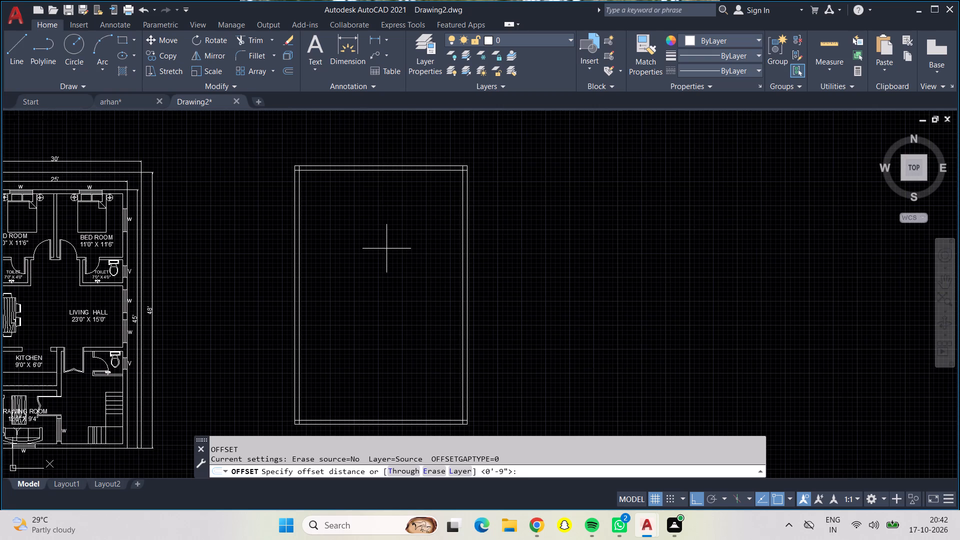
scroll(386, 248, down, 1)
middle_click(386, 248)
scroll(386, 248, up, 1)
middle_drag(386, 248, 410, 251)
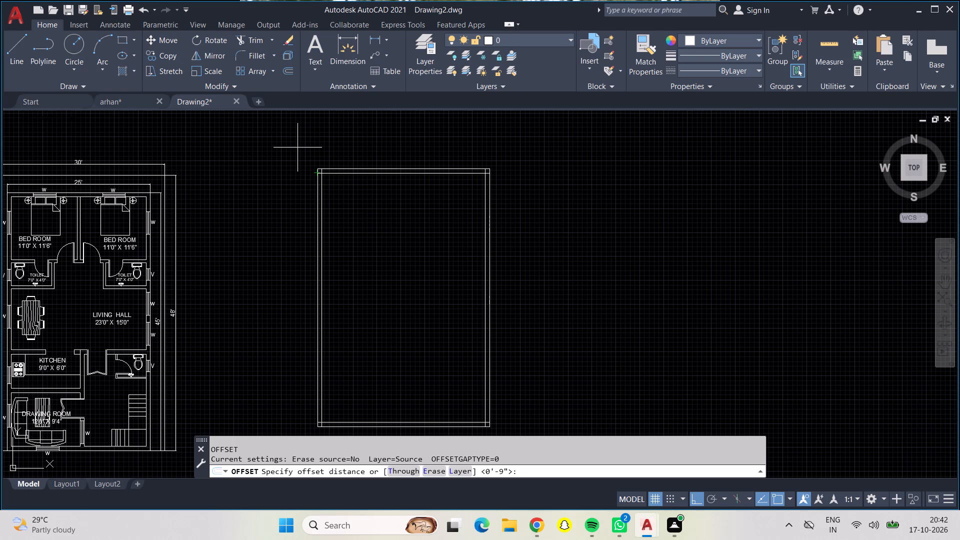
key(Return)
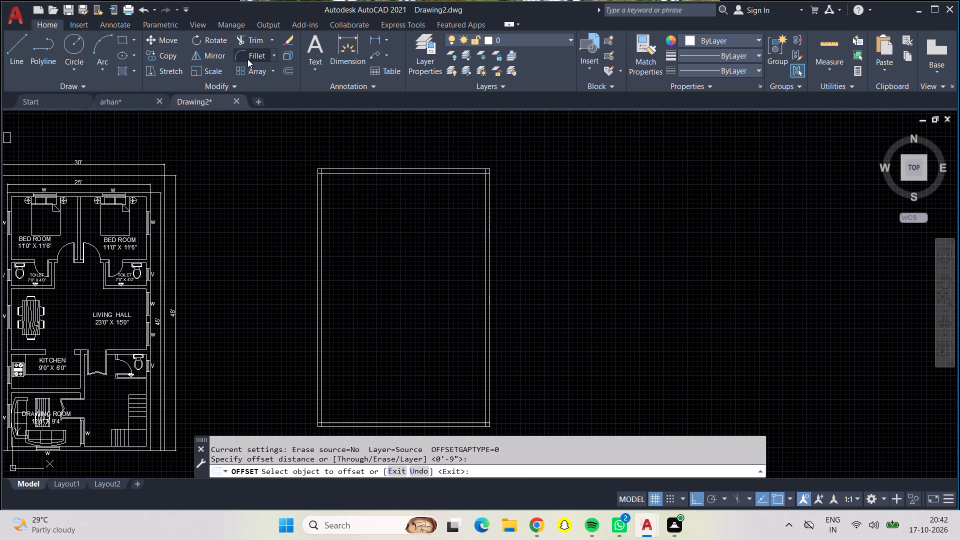
Trim the overlapping inner wall line ends at the two north corners of the new 30' by 45' outline.
click(255, 38)
scroll(319, 168, up, 1)
scroll(319, 168, down, 1)
scroll(319, 168, up, 1)
scroll(319, 168, down, 1)
scroll(319, 168, up, 3)
scroll(319, 183, down, 1)
scroll(319, 183, up, 1)
scroll(319, 183, down, 1)
scroll(319, 183, up, 1)
scroll(319, 183, down, 1)
scroll(319, 183, up, 4)
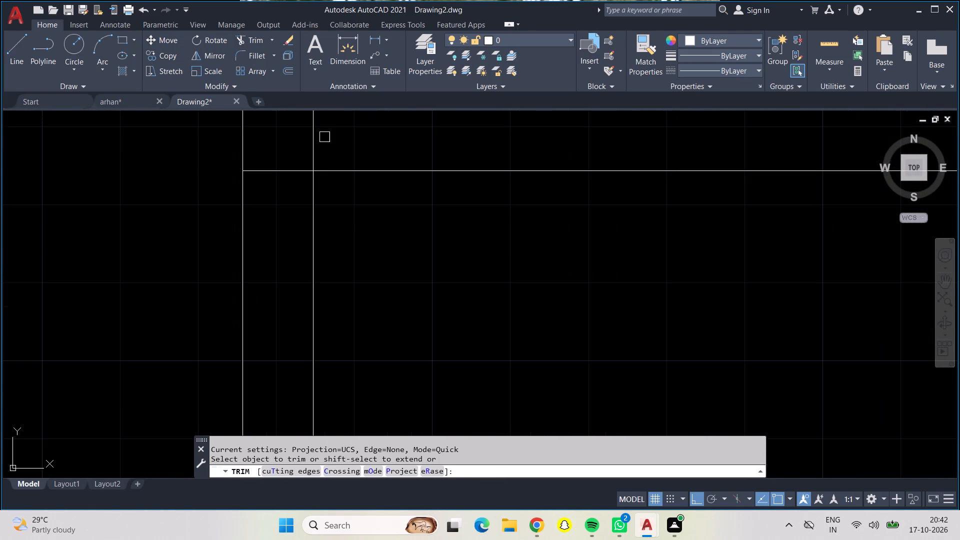
drag(324, 135, 276, 188)
scroll(277, 195, down, 3)
middle_drag(544, 276, 0, 324)
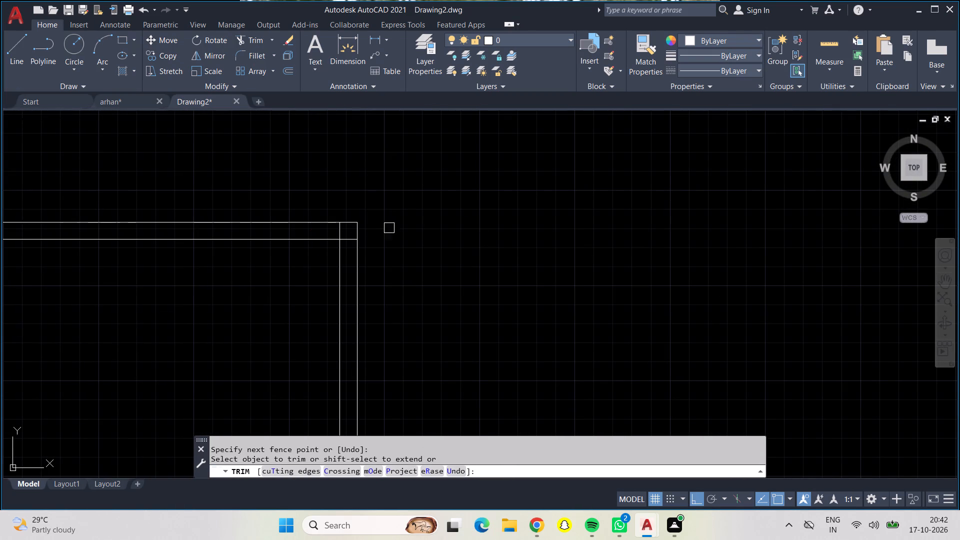
scroll(357, 239, up, 4)
drag(194, 183, 254, 216)
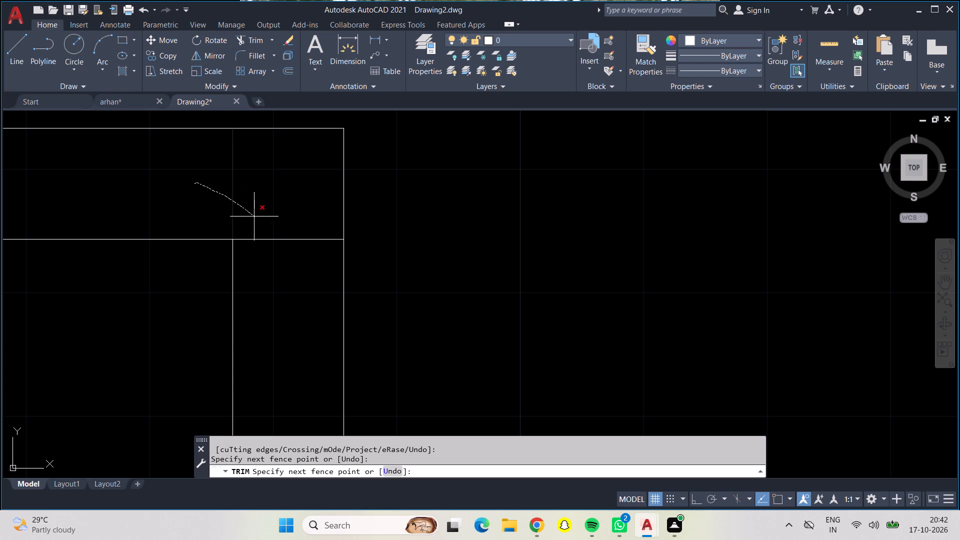
drag(254, 216, 266, 252)
Trim the overlapping inner wall line ends at the two south corners of the new outline and finish the Trim.
scroll(267, 259, down, 3)
scroll(204, 324, down, 3)
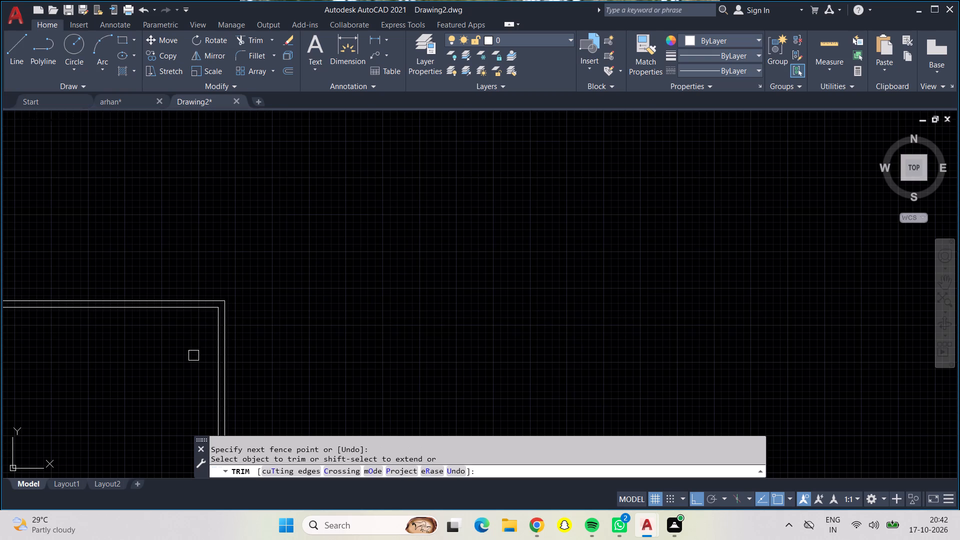
middle_drag(193, 357, 206, 120)
middle_drag(128, 388, 221, 136)
scroll(333, 193, down, 1)
scroll(333, 193, up, 4)
scroll(288, 247, up, 4)
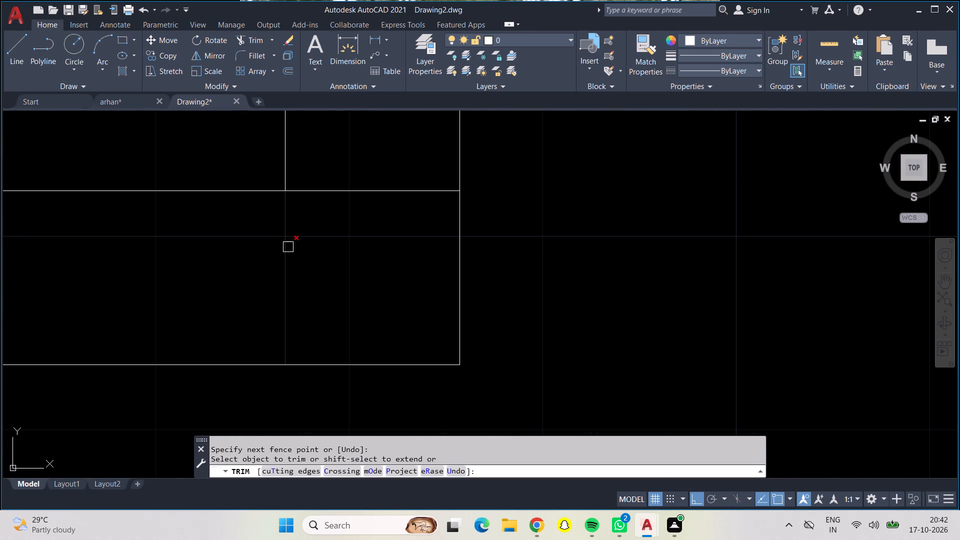
drag(261, 243, 332, 183)
scroll(317, 209, down, 5)
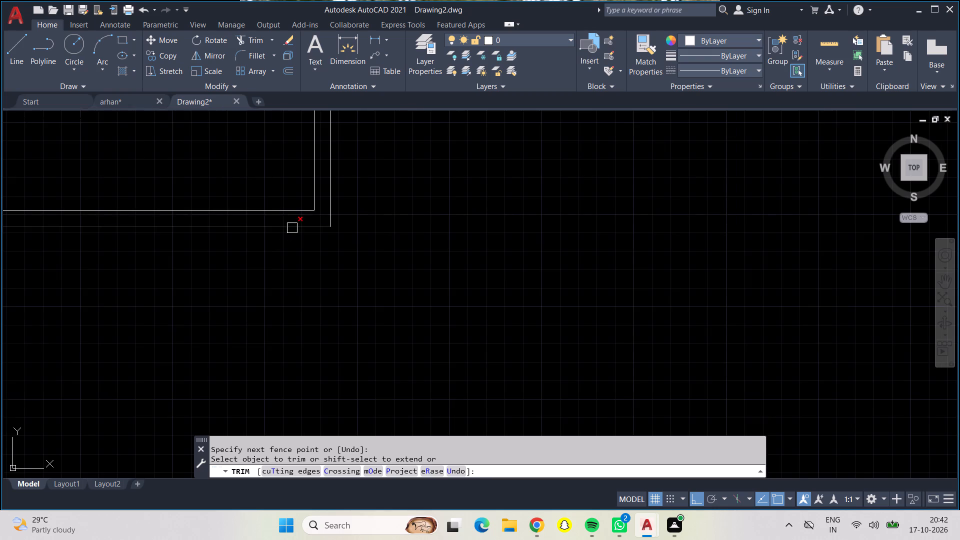
scroll(205, 277, down, 1)
middle_drag(205, 277, 959, 339)
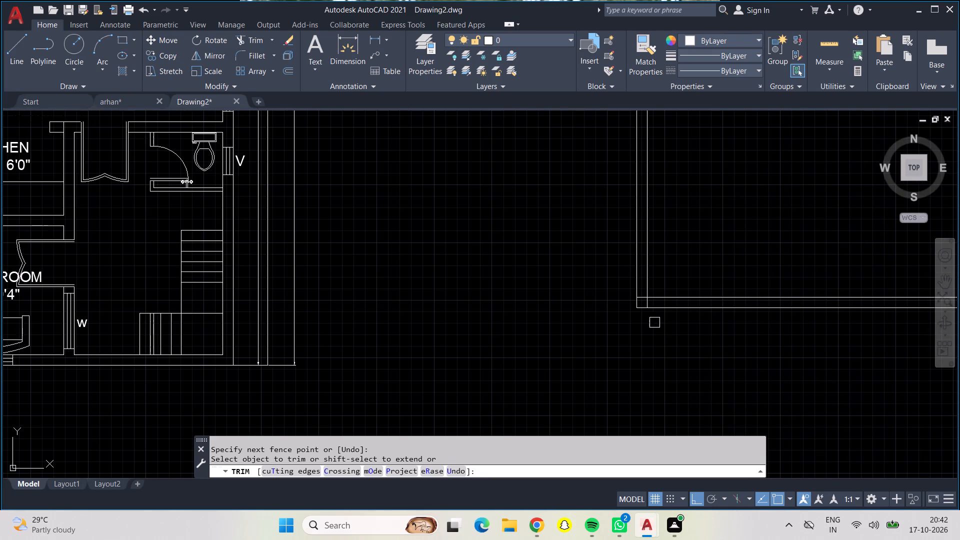
scroll(648, 308, up, 4)
scroll(630, 259, up, 2)
drag(530, 190, 713, 298)
scroll(686, 298, down, 3)
scroll(584, 266, down, 3)
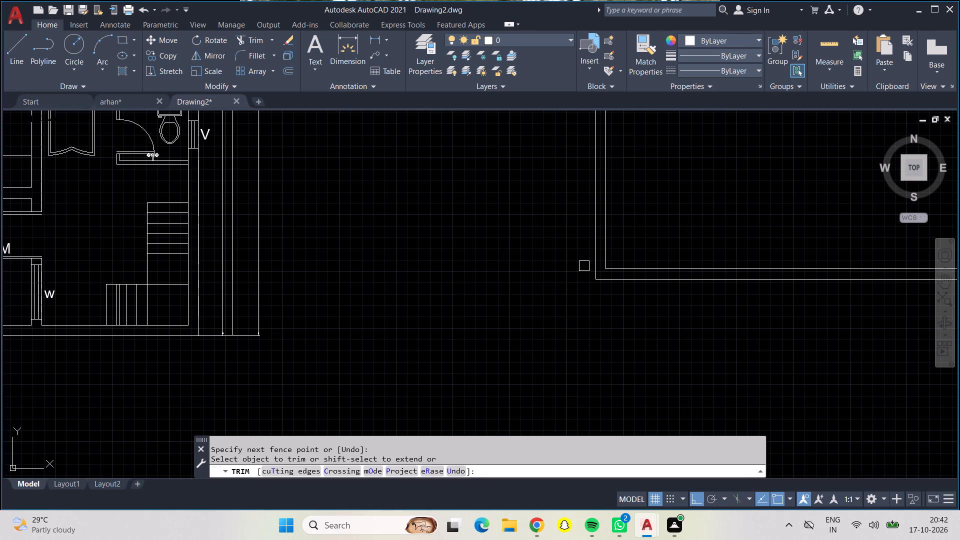
scroll(644, 204, down, 1)
middle_drag(644, 204, 304, 447)
scroll(347, 406, down, 1)
middle_drag(348, 405, 349, 339)
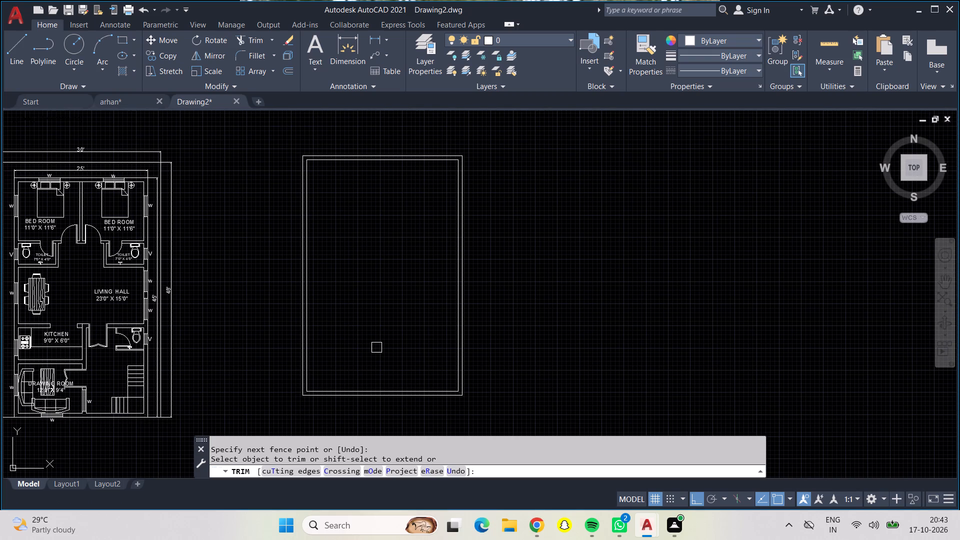
key(Return)
key(Escape)
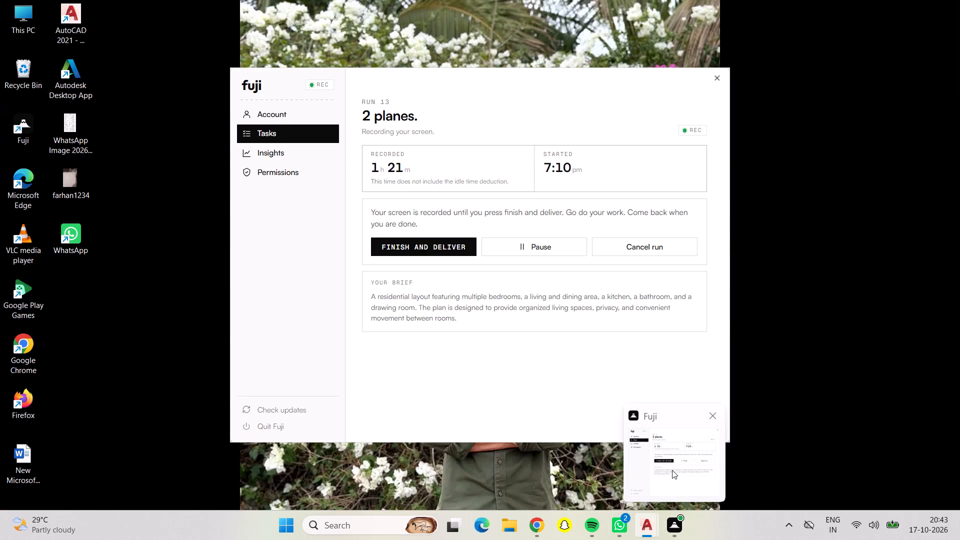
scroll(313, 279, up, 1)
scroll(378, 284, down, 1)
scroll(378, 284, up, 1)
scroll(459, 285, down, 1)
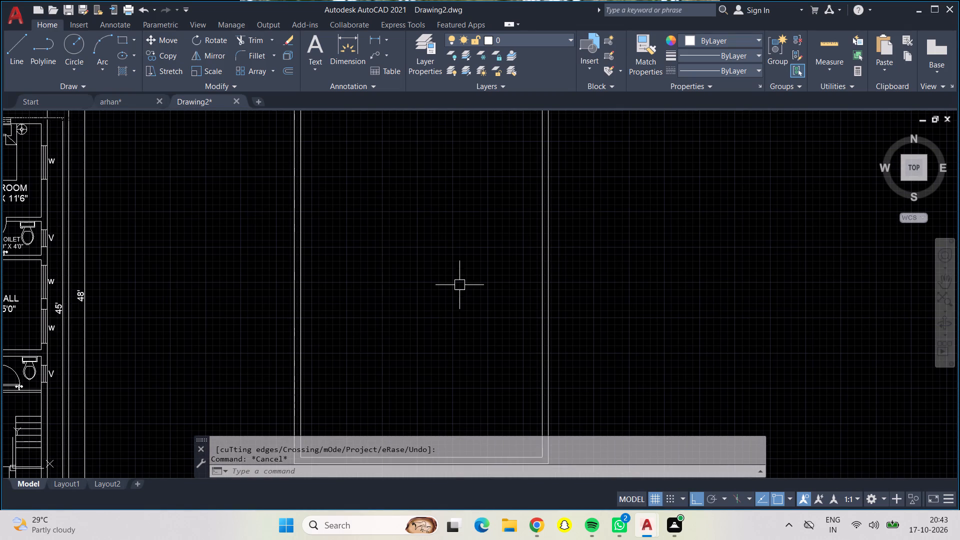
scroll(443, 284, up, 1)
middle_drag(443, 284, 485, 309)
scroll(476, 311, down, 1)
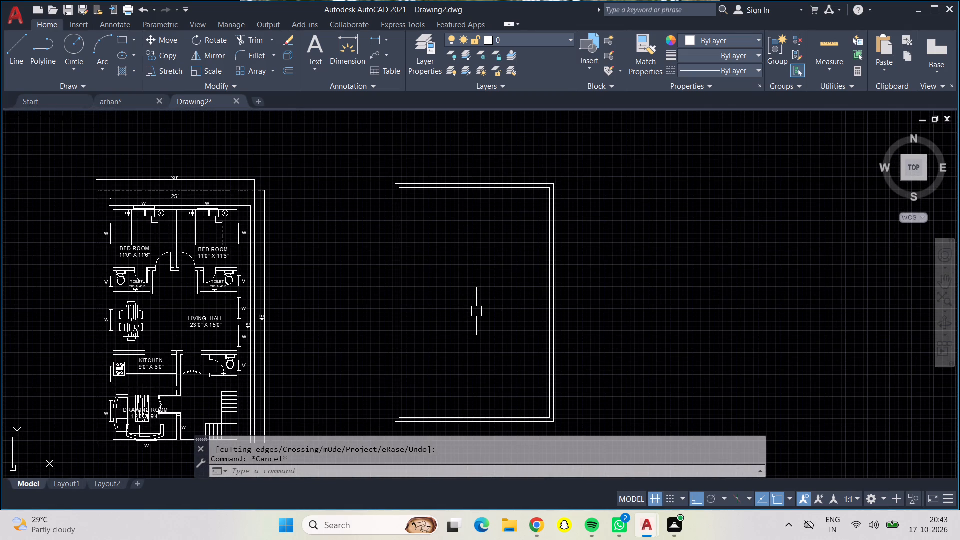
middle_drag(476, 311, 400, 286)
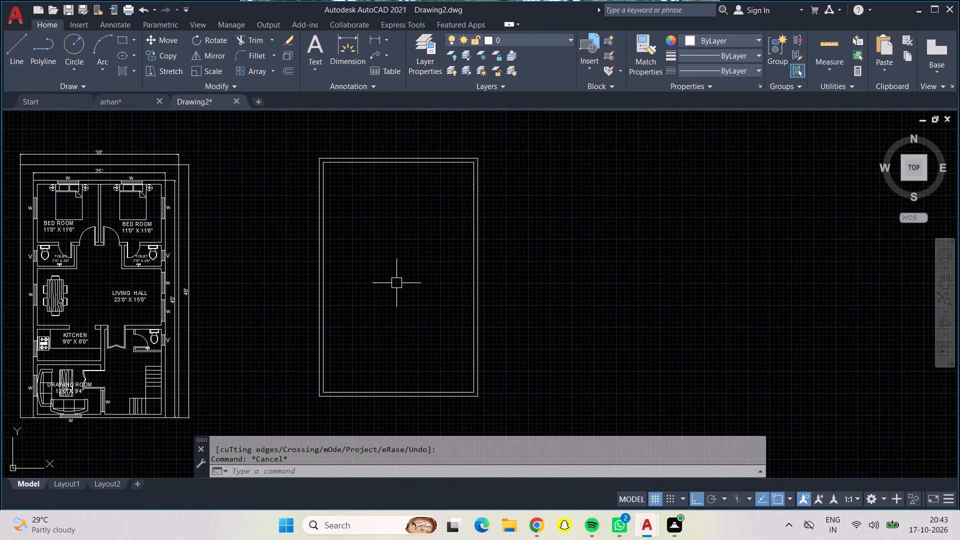
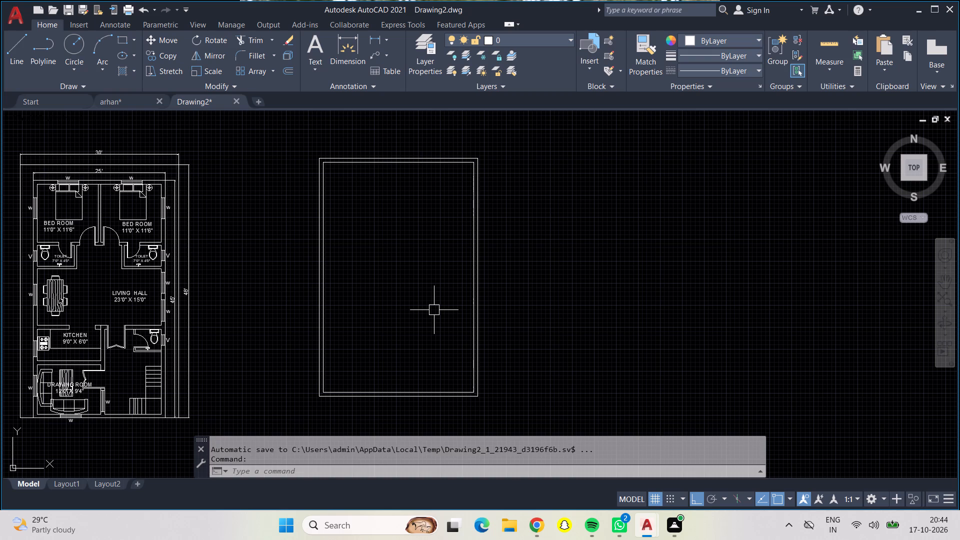
Offset the inner line of the new outline's north wall 5' south into the plan.
key(Escape)
key(o)
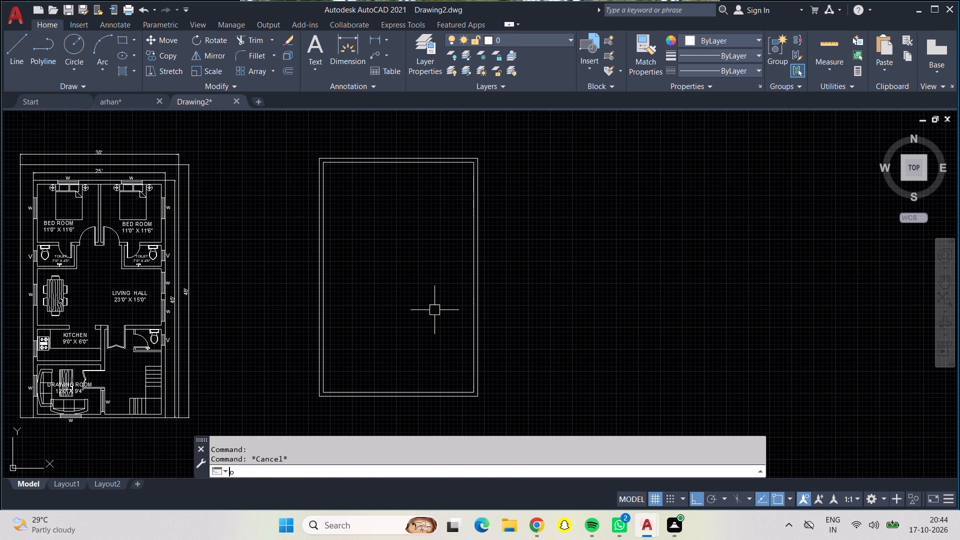
key(Return)
text(5')
key(Return)
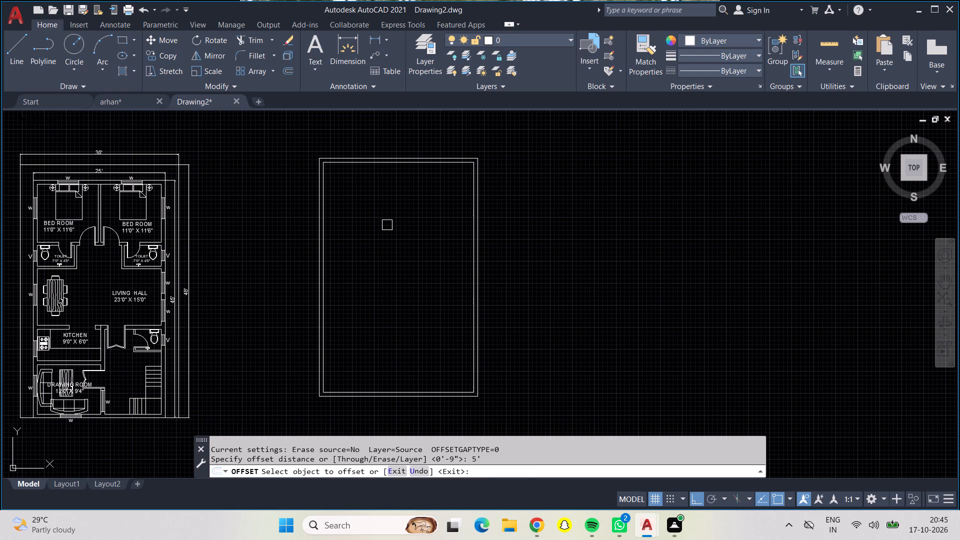
click(384, 166)
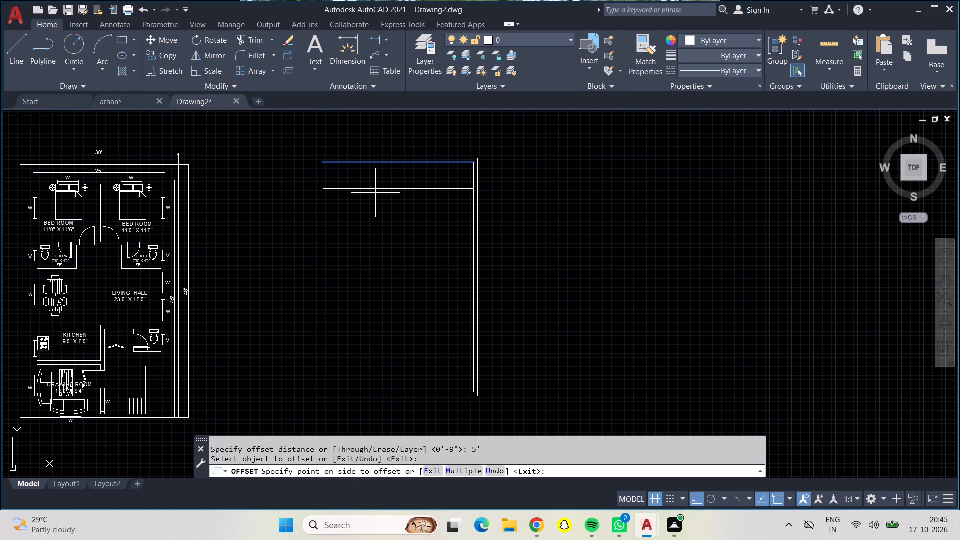
click(375, 200)
key(Escape)
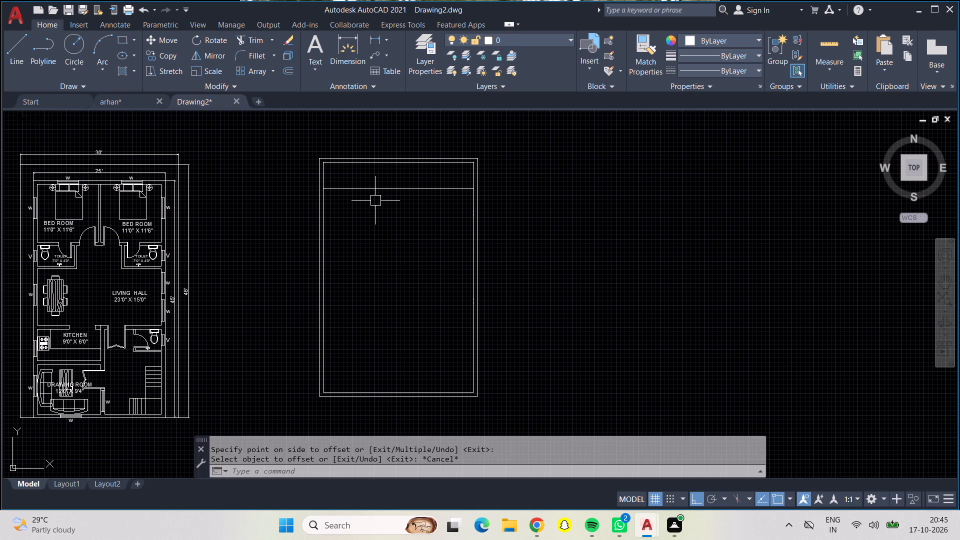
Offset the new horizontal line 6" further south to form the first cross partition wall.
key(o)
key(Return)
text(6")
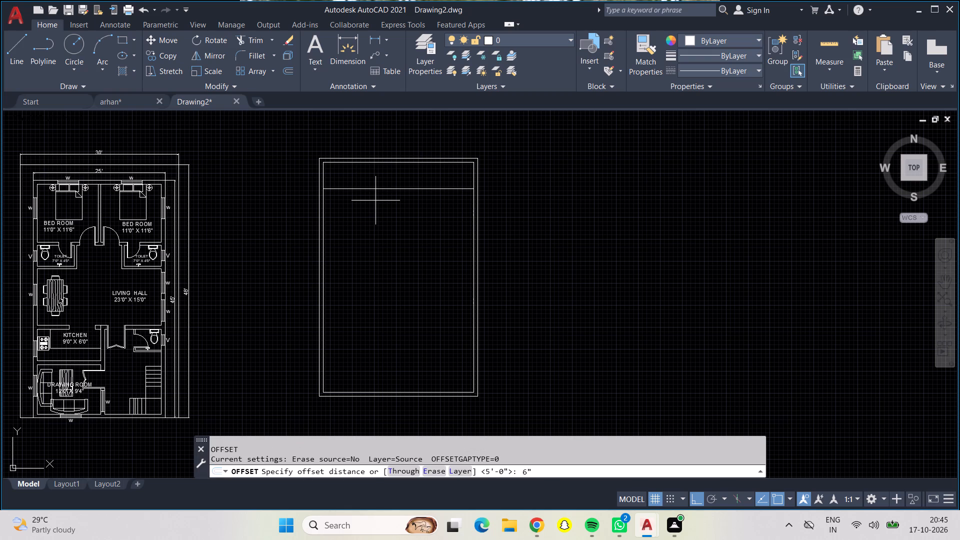
key(Return)
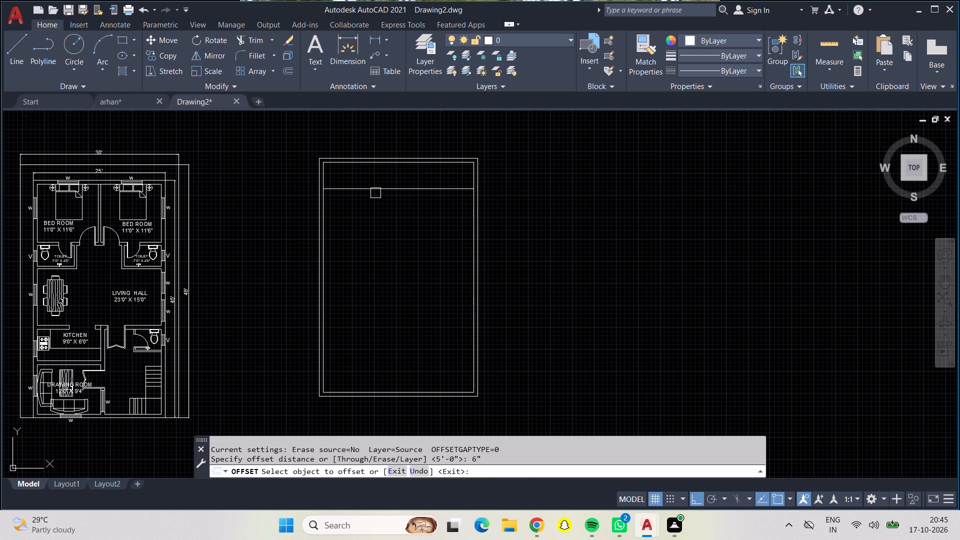
click(368, 185)
click(369, 222)
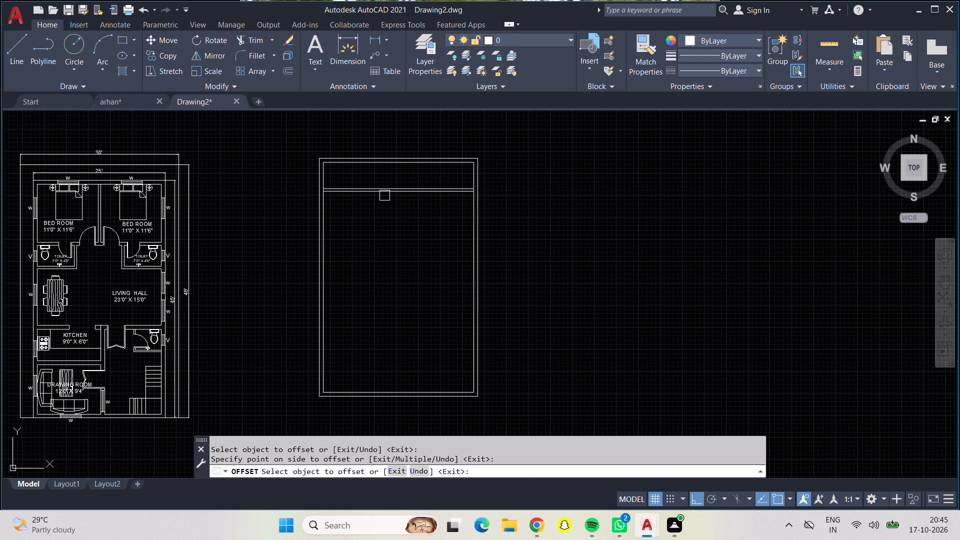
scroll(384, 174, up, 1)
scroll(384, 174, down, 1)
scroll(384, 174, up, 1)
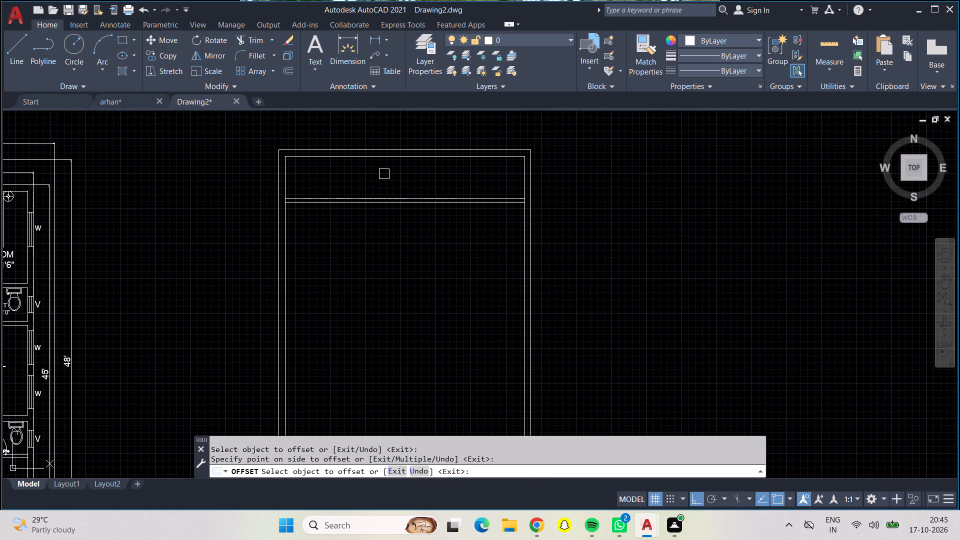
scroll(384, 174, up, 1)
middle_drag(384, 174, 378, 266)
scroll(378, 266, up, 1)
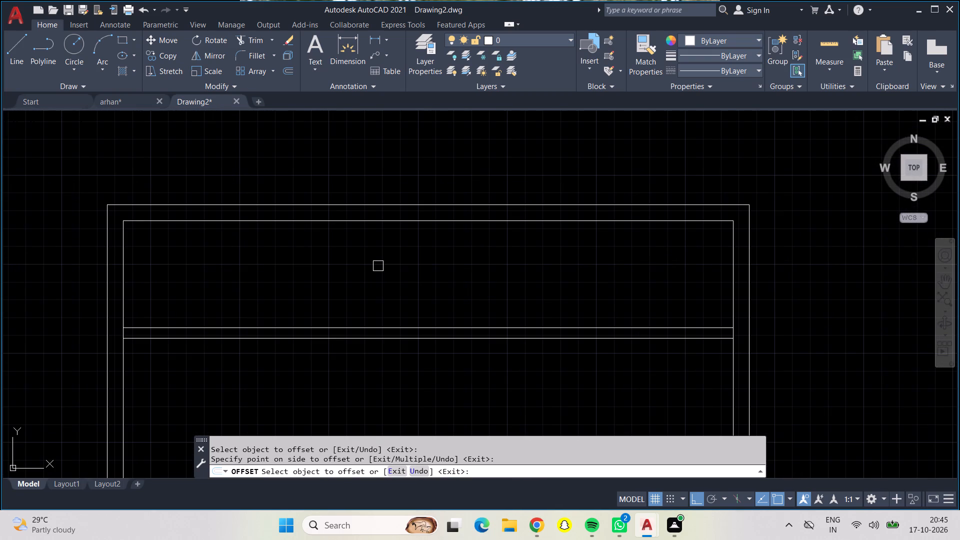
key(Escape)
Offset the inner lines of the west and east outer walls 7'6" into the plan.
key(o)
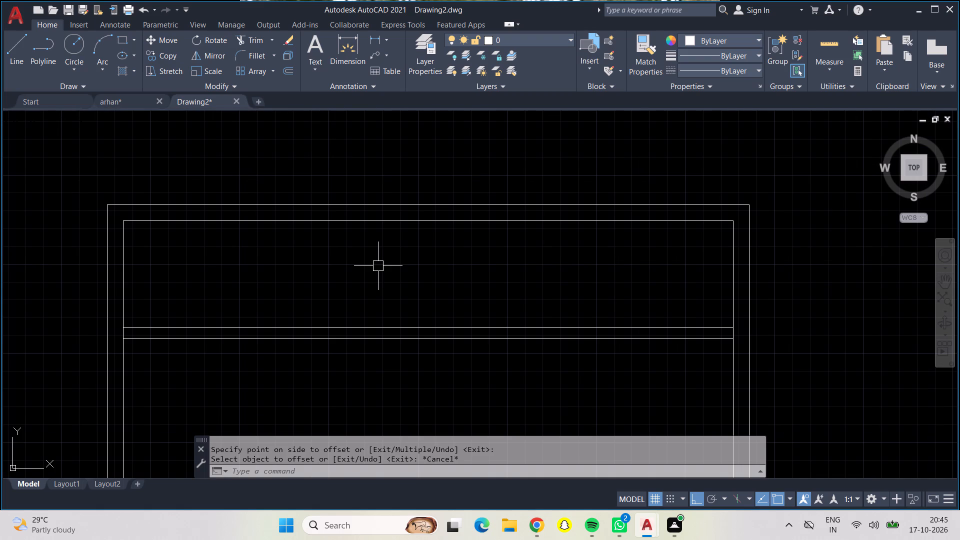
key(Return)
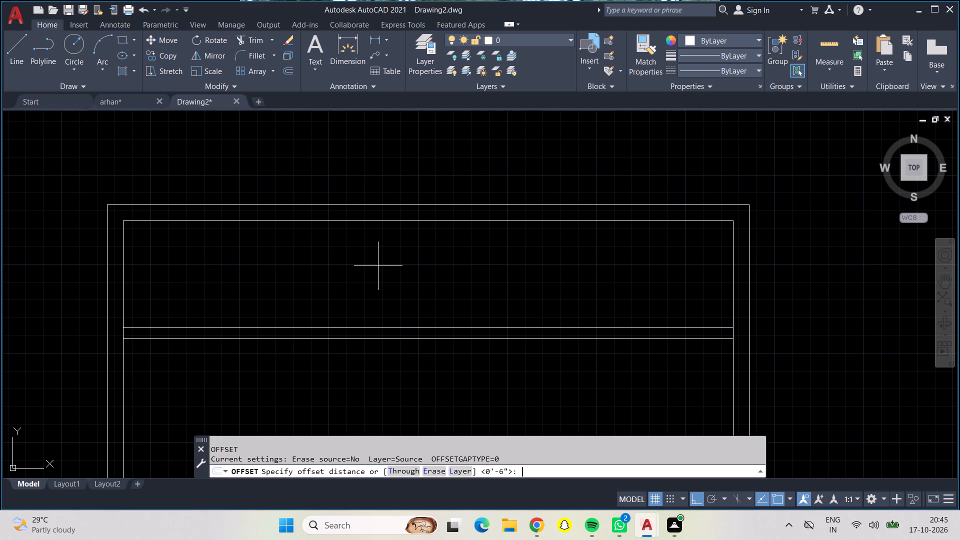
text(7'6)
key(shift+quotedbl)
key(Return)
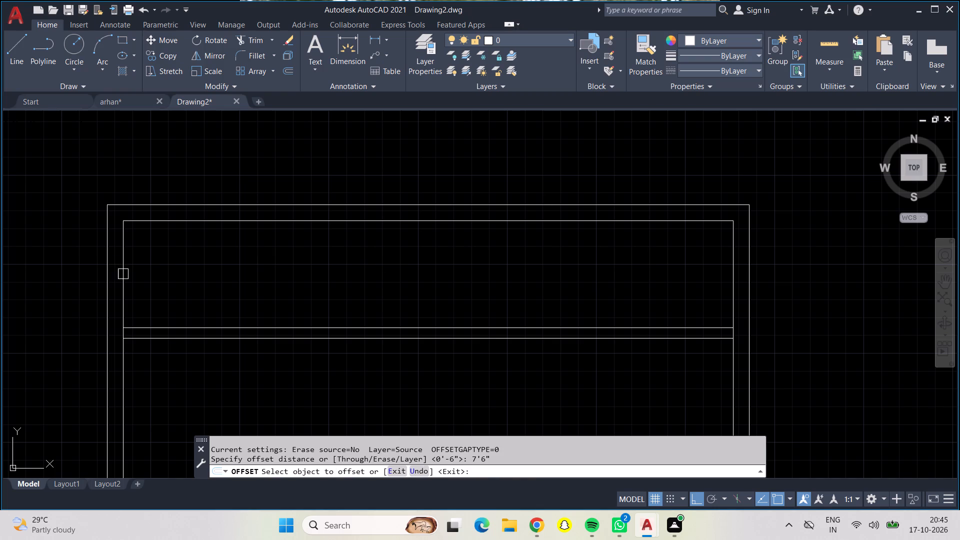
click(123, 274)
click(406, 286)
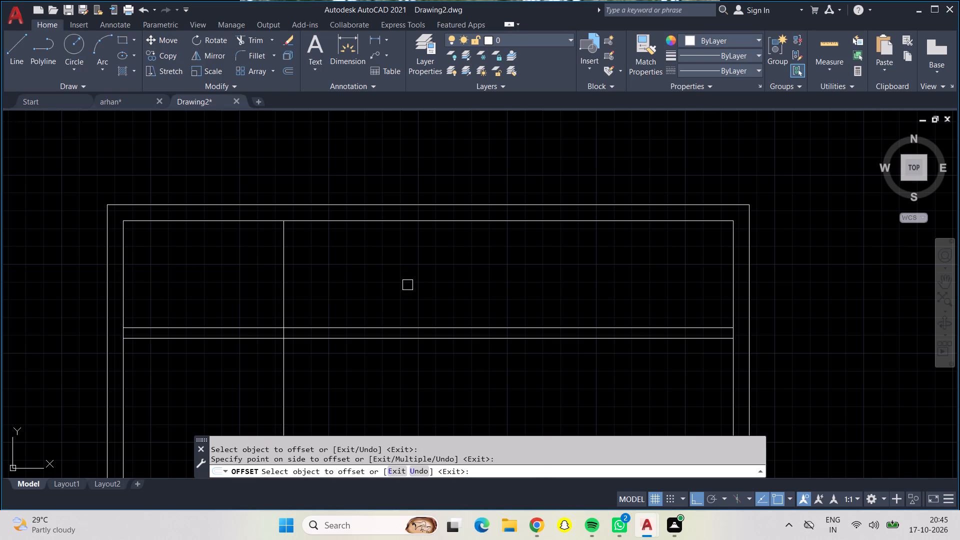
click(732, 290)
click(549, 287)
key(Escape)
Offset both new vertical lines 6" towards the plan's centre to form two vertical partition walls.
key(o)
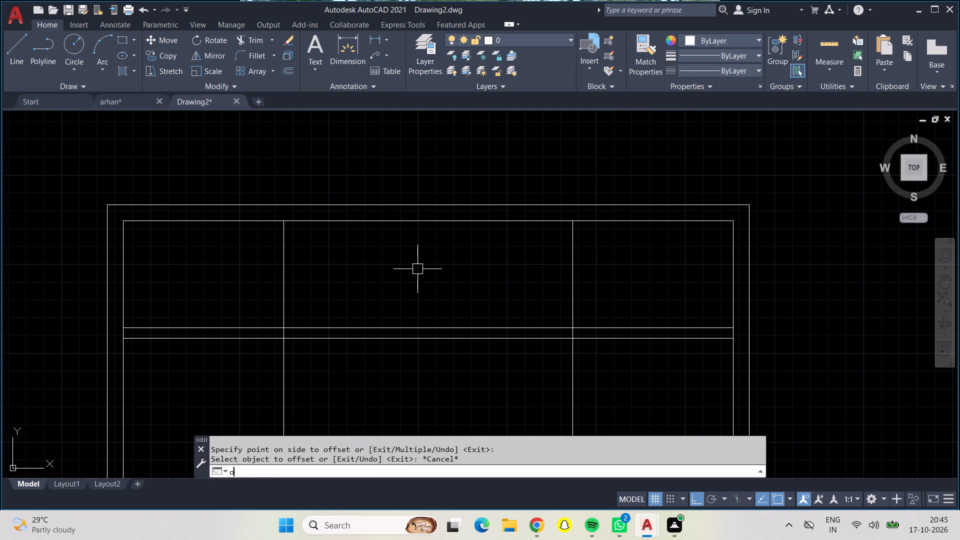
key(Return)
key(6)
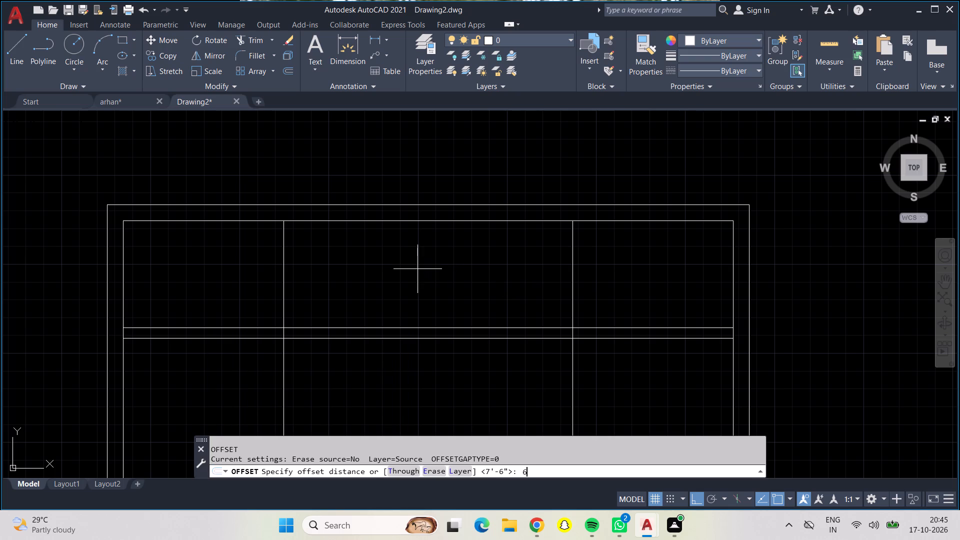
key(shift+quotedbl)
key(Return)
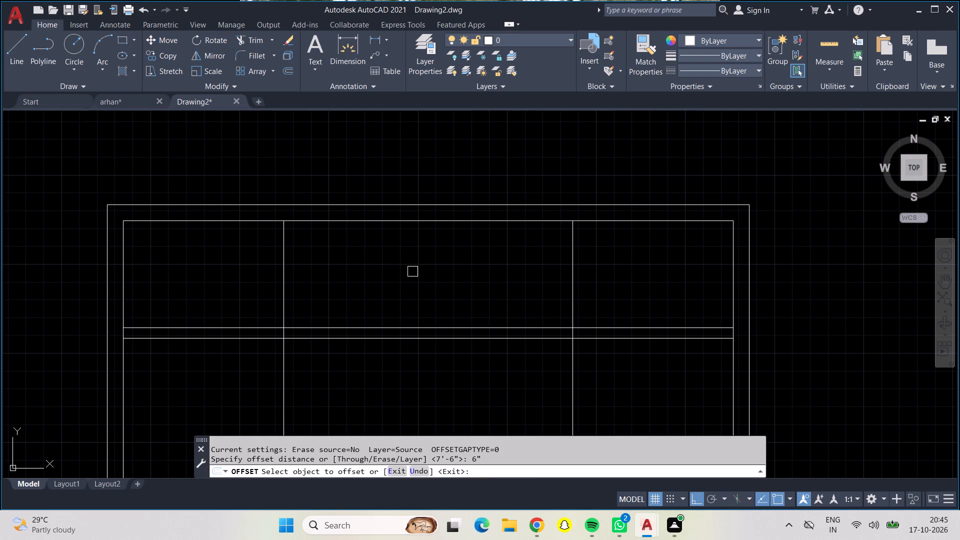
click(284, 312)
click(338, 311)
drag(571, 273, 563, 272)
click(437, 272)
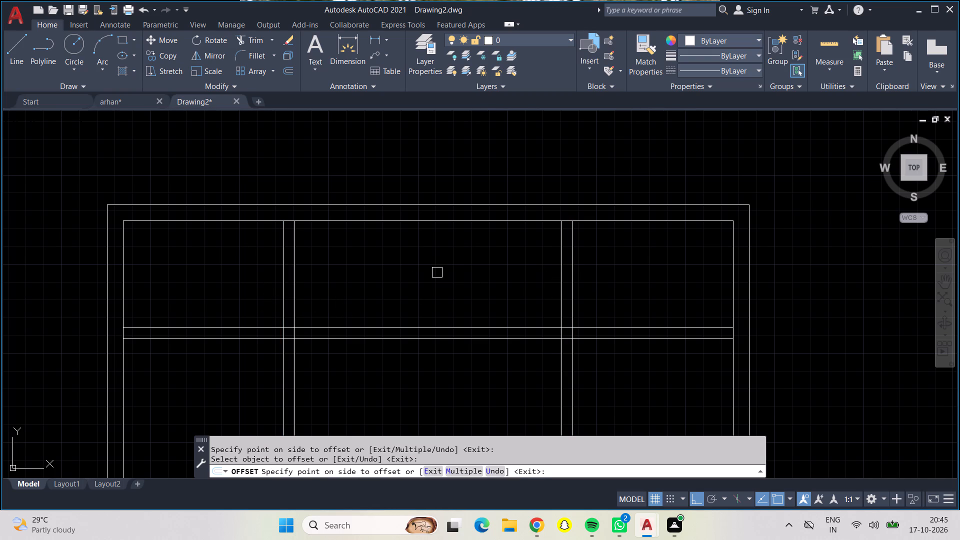
scroll(435, 272, down, 1)
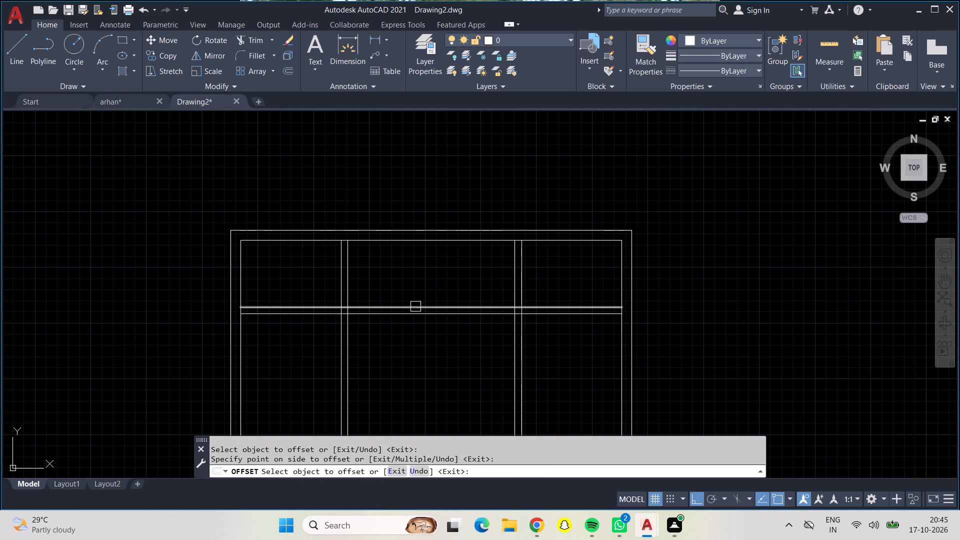
scroll(415, 322, down, 1)
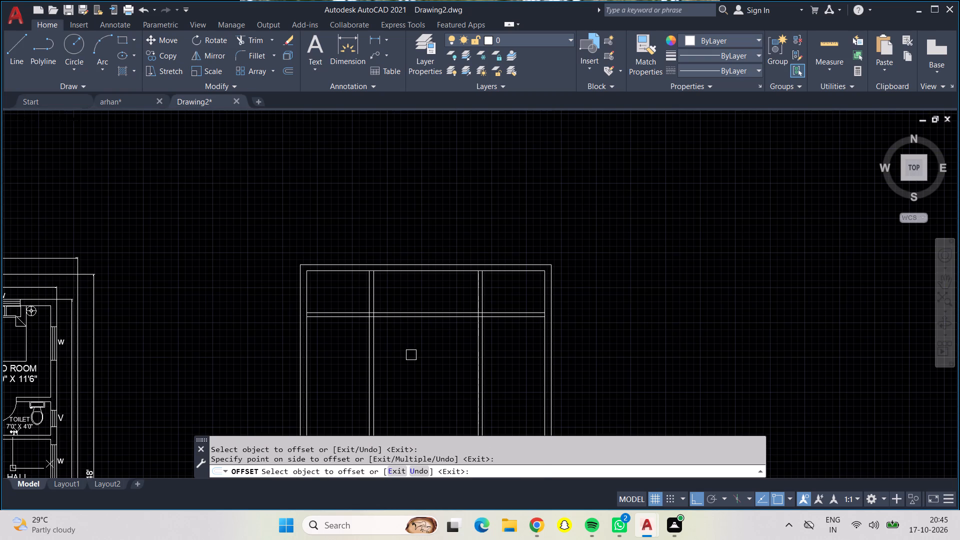
middle_drag(411, 355, 415, 279)
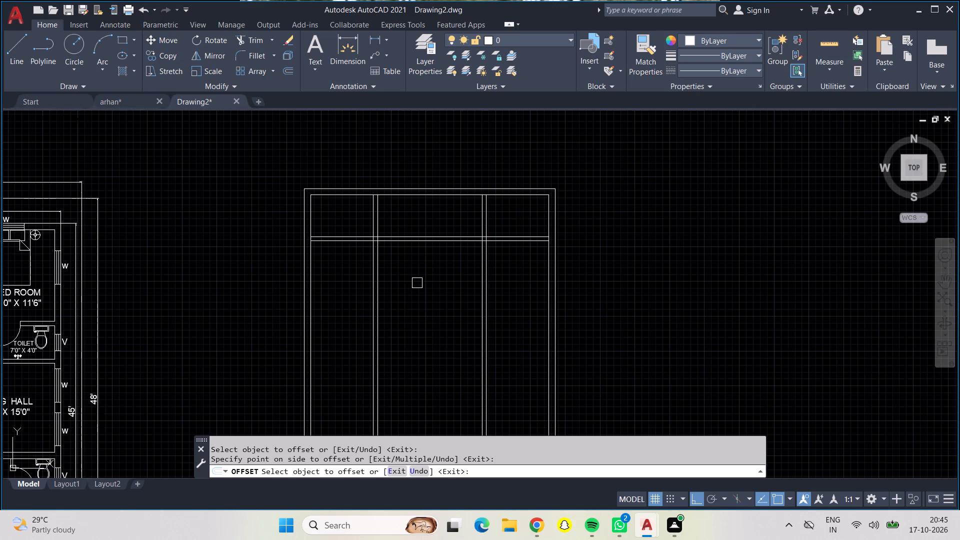
key(Escape)
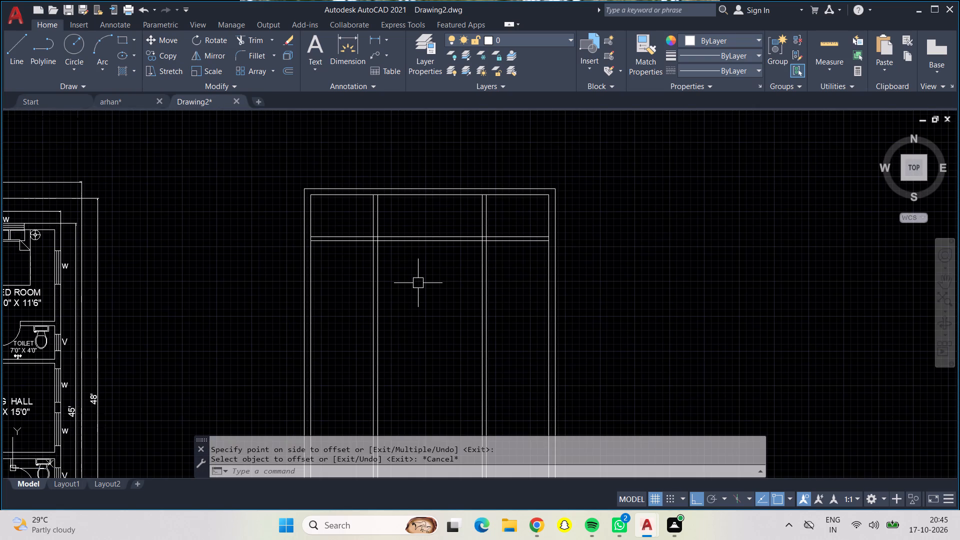
Offset the south line of the cross partition wall 12'0" to the south.
key(o)
key(Return)
text(12)
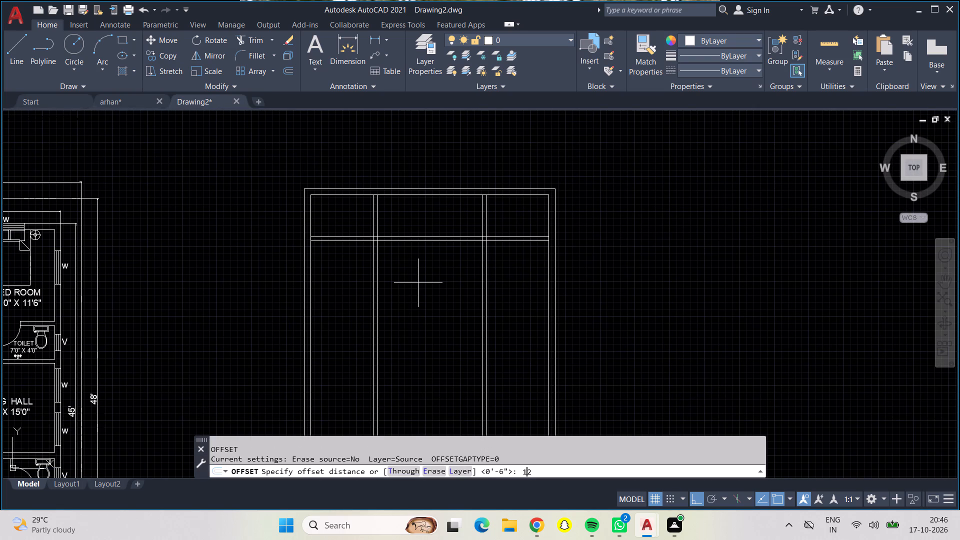
text('0)
key(shift+quotedbl)
key(Return)
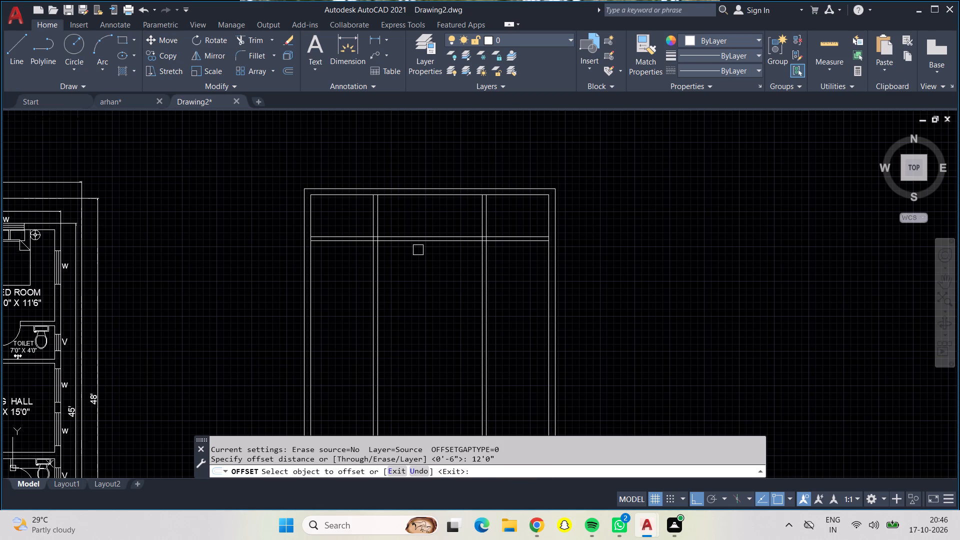
click(418, 244)
click(419, 289)
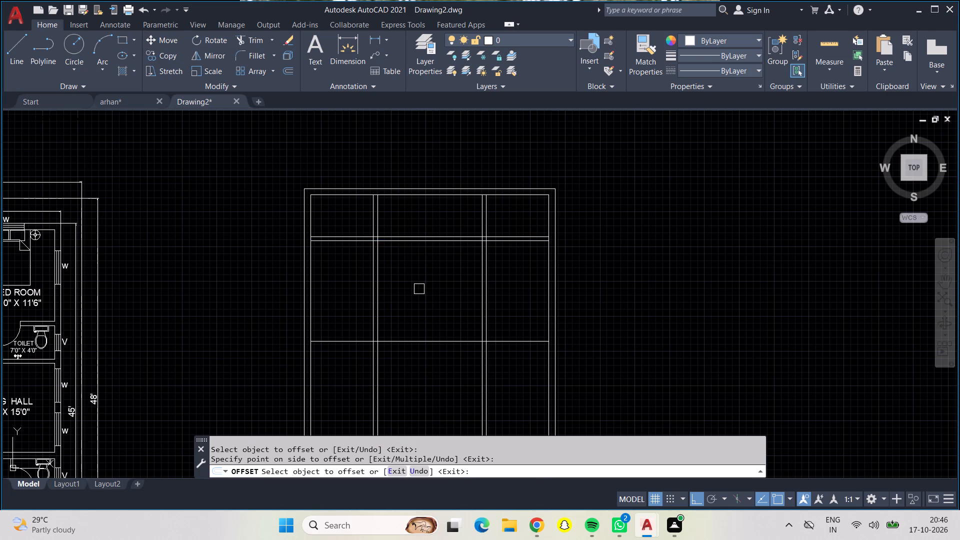
key(Escape)
Offset the new horizontal line 6" south to form a second cross partition wall.
key(o)
key(Return)
text(6")
key(Return)
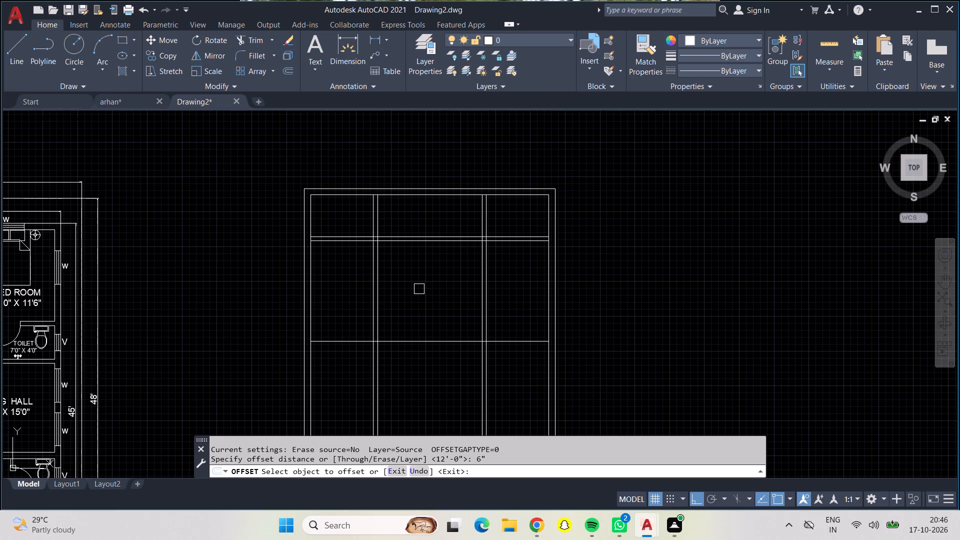
click(440, 343)
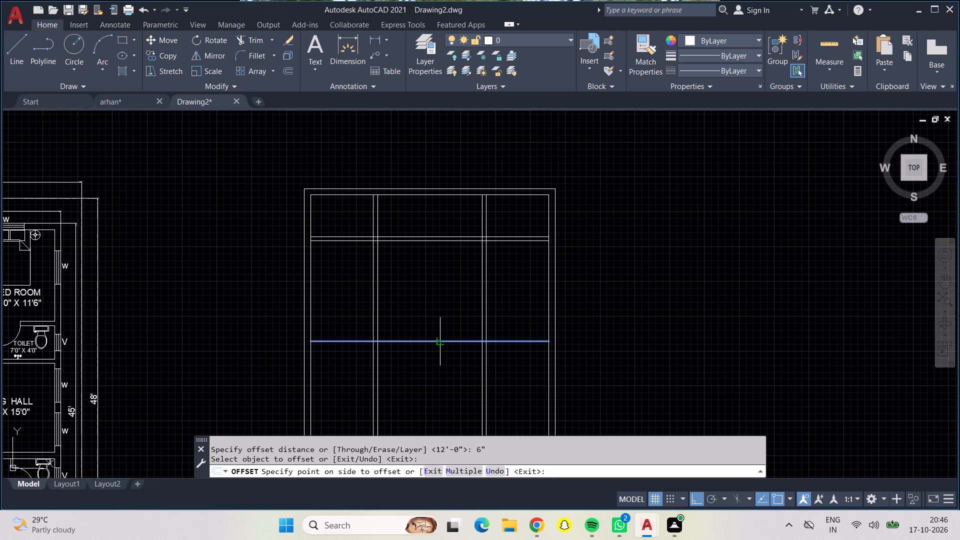
click(441, 365)
Trim away both vertical partition walls where they run between the two cross partition walls.
scroll(446, 352, down, 1)
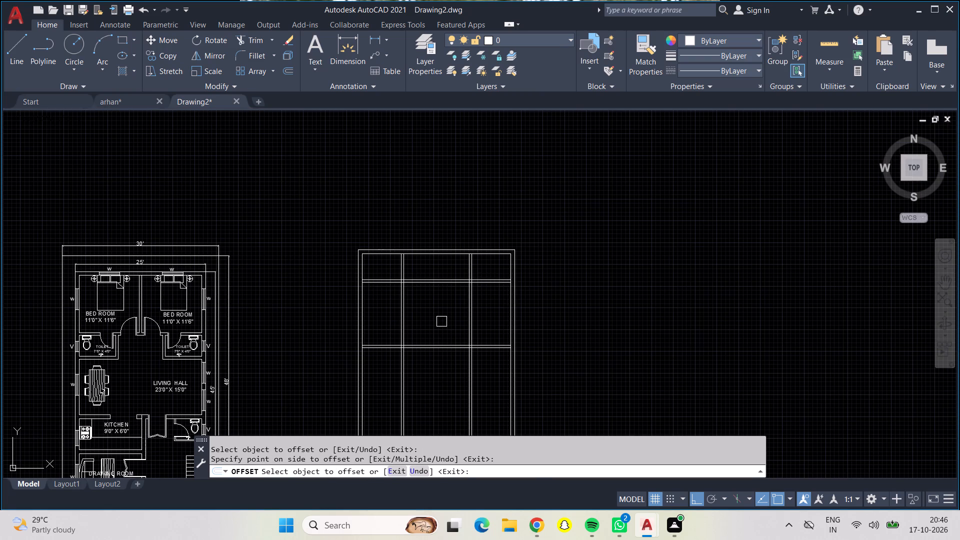
middle_drag(441, 321, 473, 328)
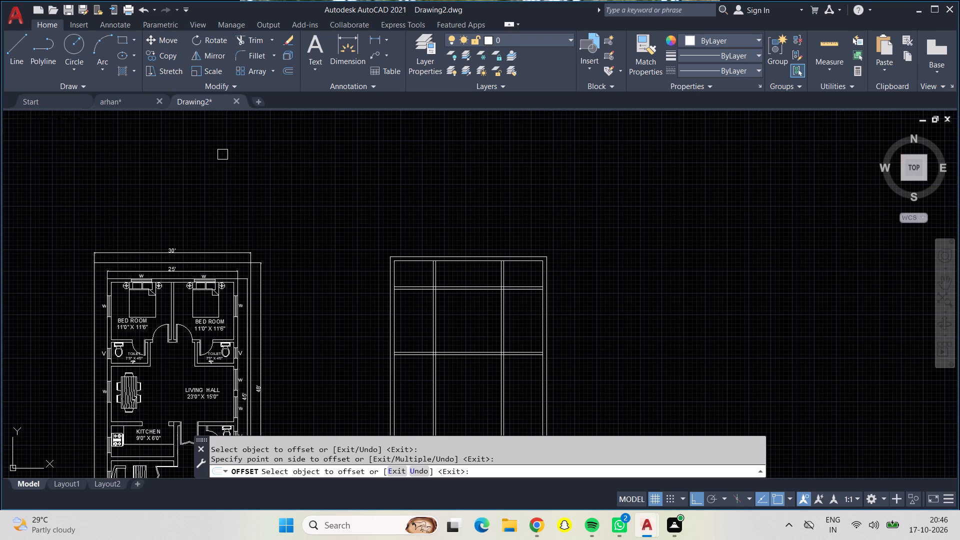
click(253, 41)
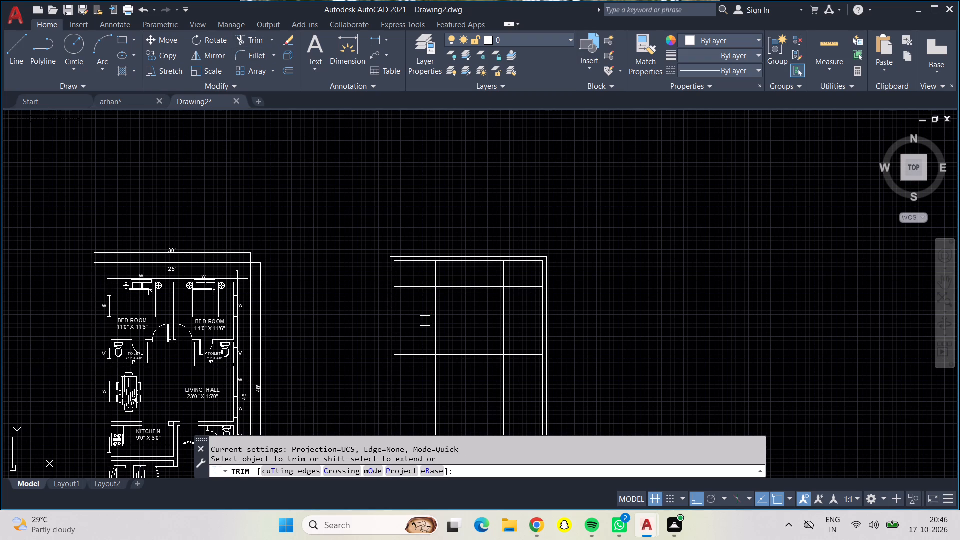
drag(422, 320, 451, 317)
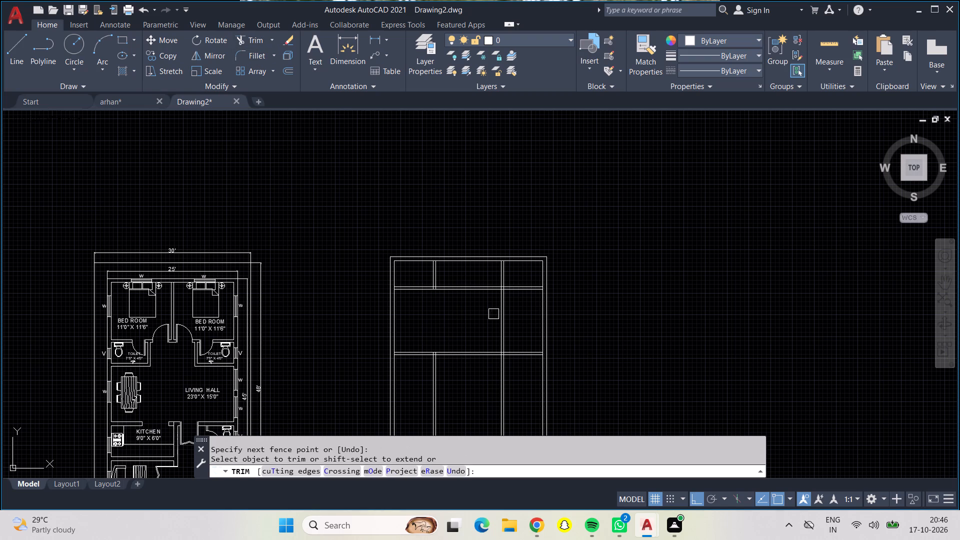
drag(493, 314, 508, 315)
Quick-measure the width and depth of the rooms in the strip along the new plan's north wall.
middle_drag(459, 310, 467, 357)
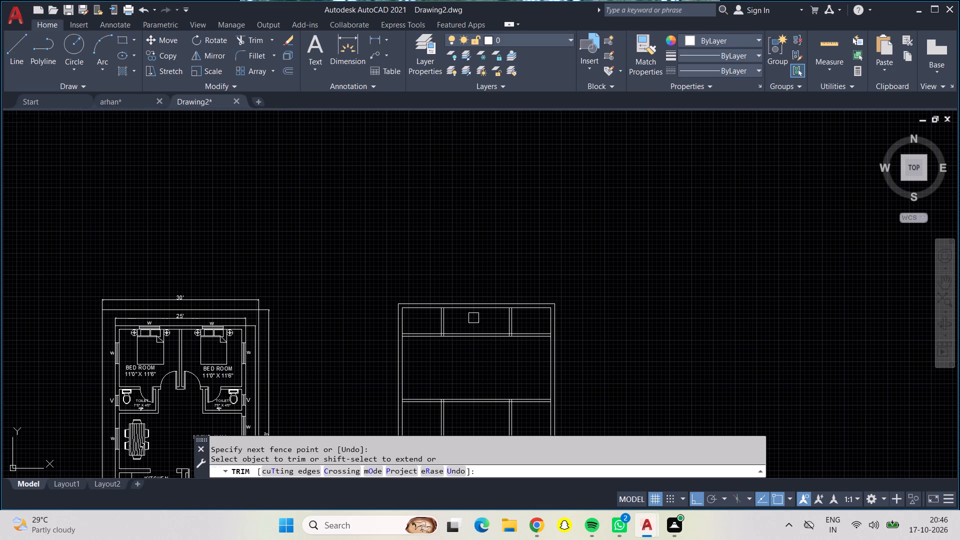
click(821, 39)
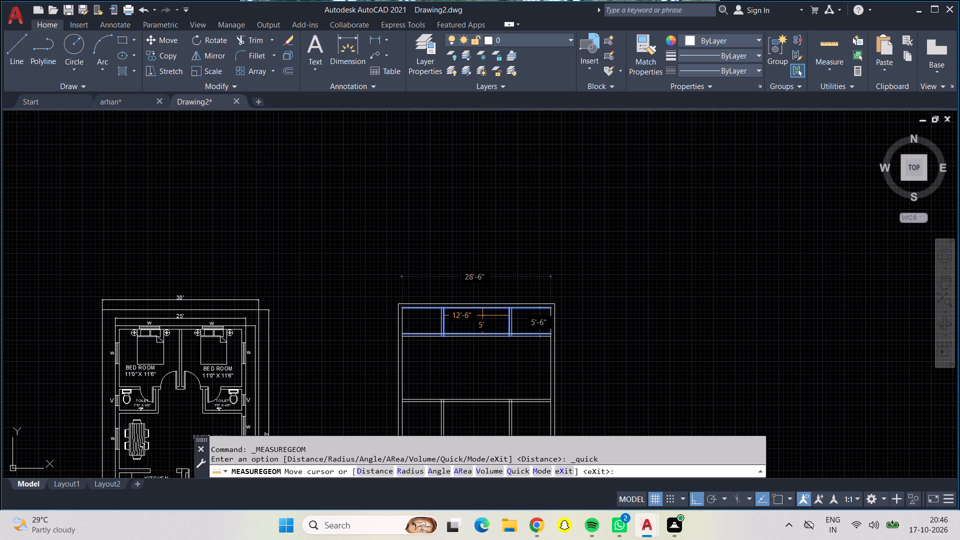
scroll(482, 315, up, 1)
scroll(482, 315, down, 1)
scroll(482, 315, up, 1)
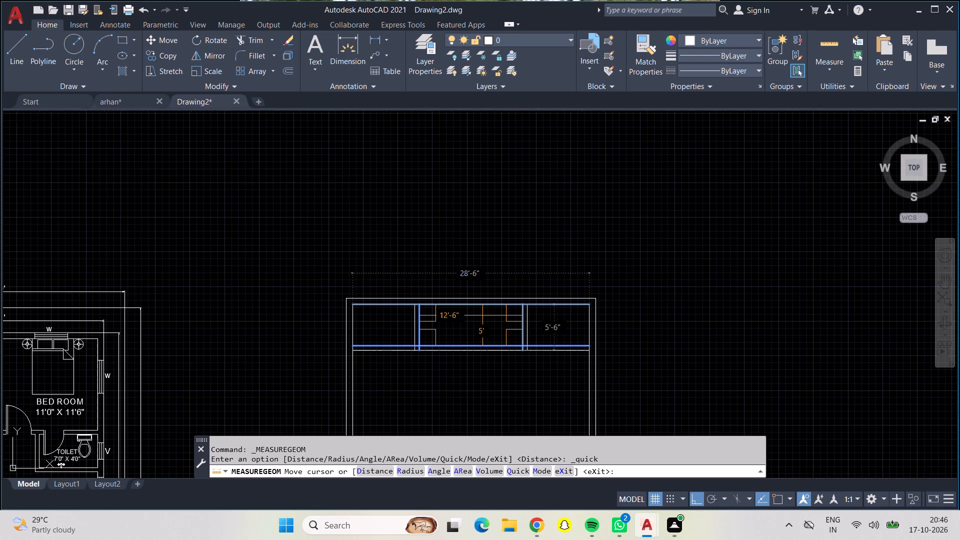
scroll(482, 315, down, 1)
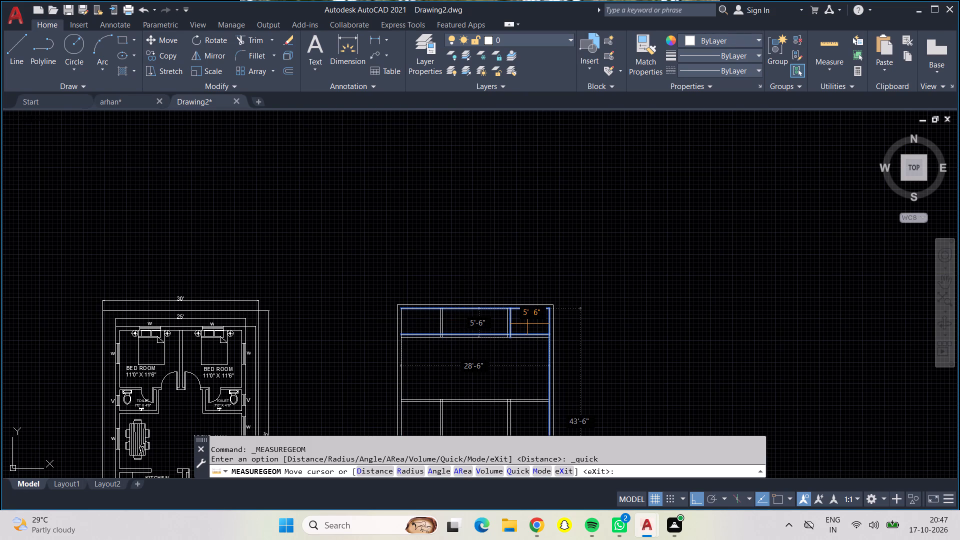
key(Escape)
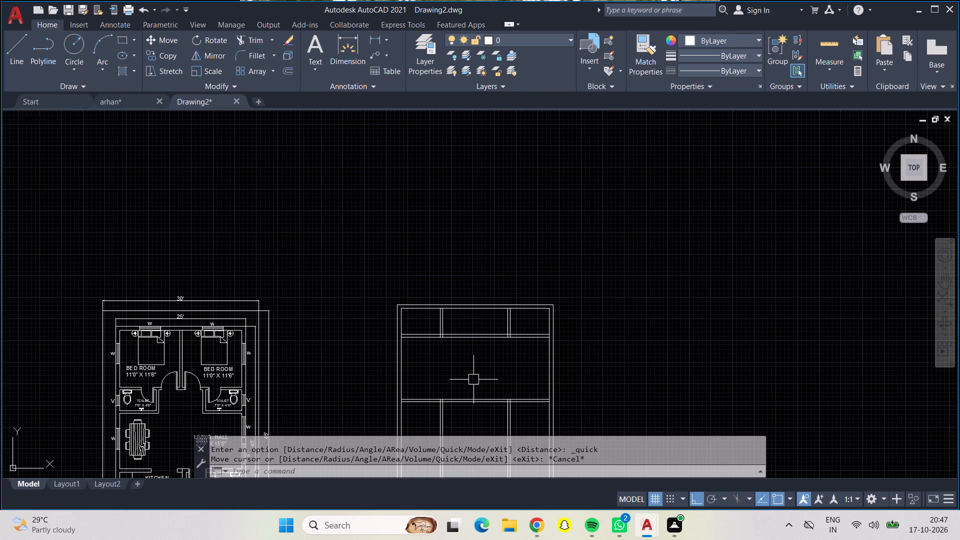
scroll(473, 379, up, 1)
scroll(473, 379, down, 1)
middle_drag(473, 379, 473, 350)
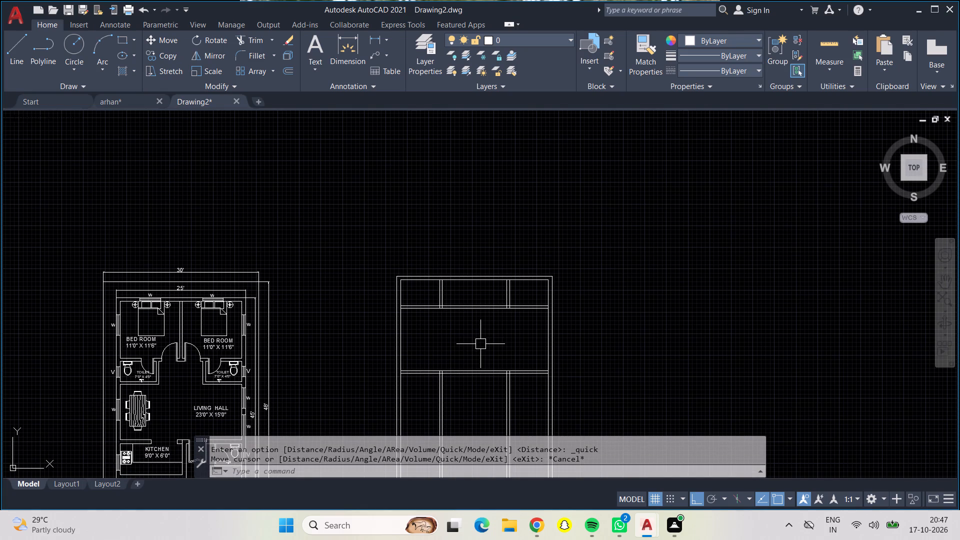
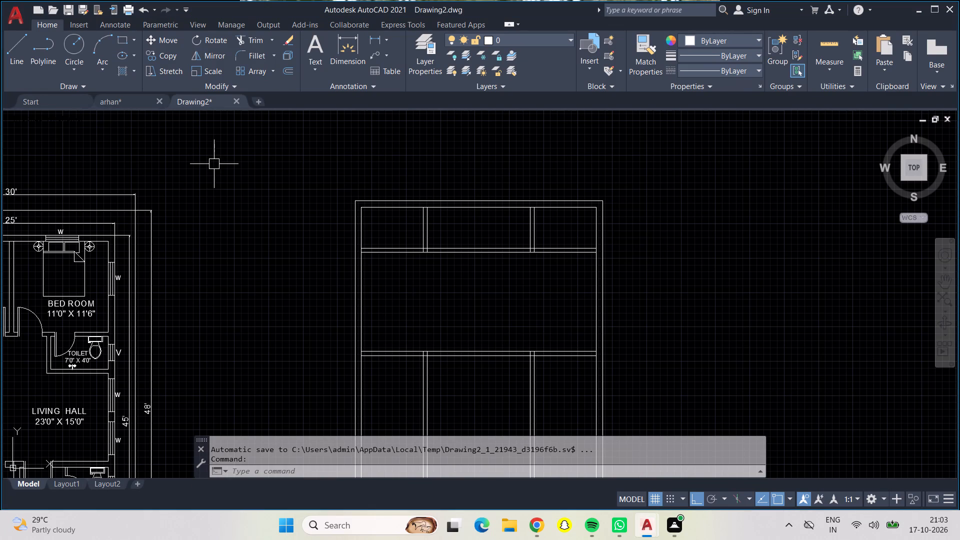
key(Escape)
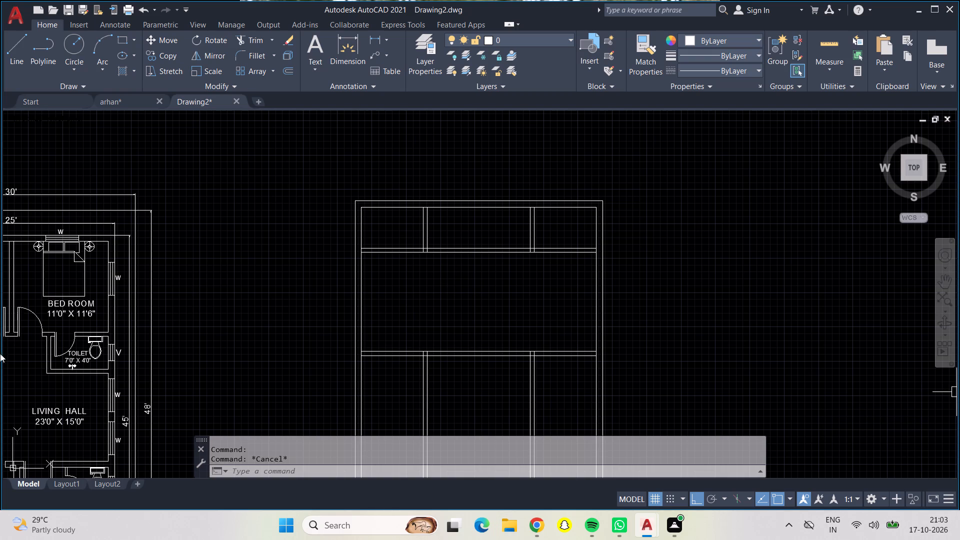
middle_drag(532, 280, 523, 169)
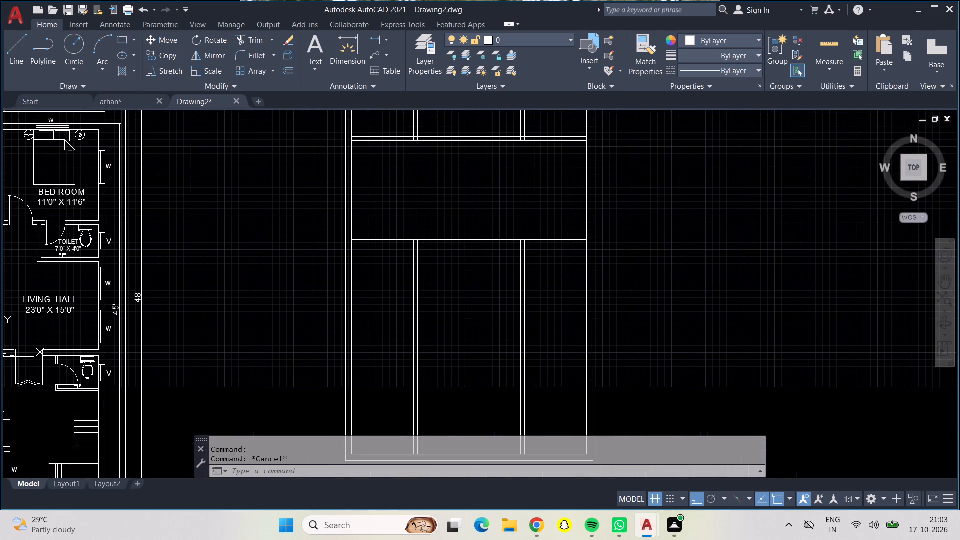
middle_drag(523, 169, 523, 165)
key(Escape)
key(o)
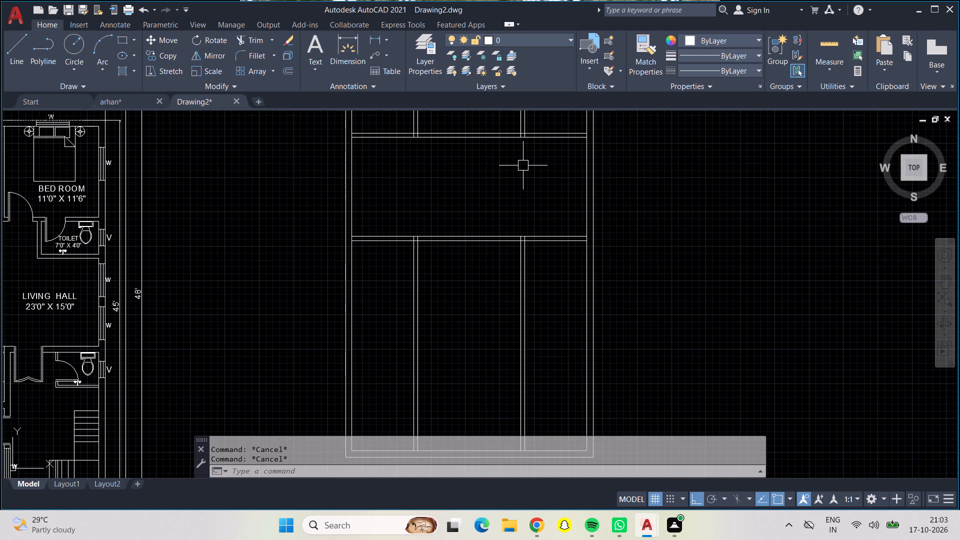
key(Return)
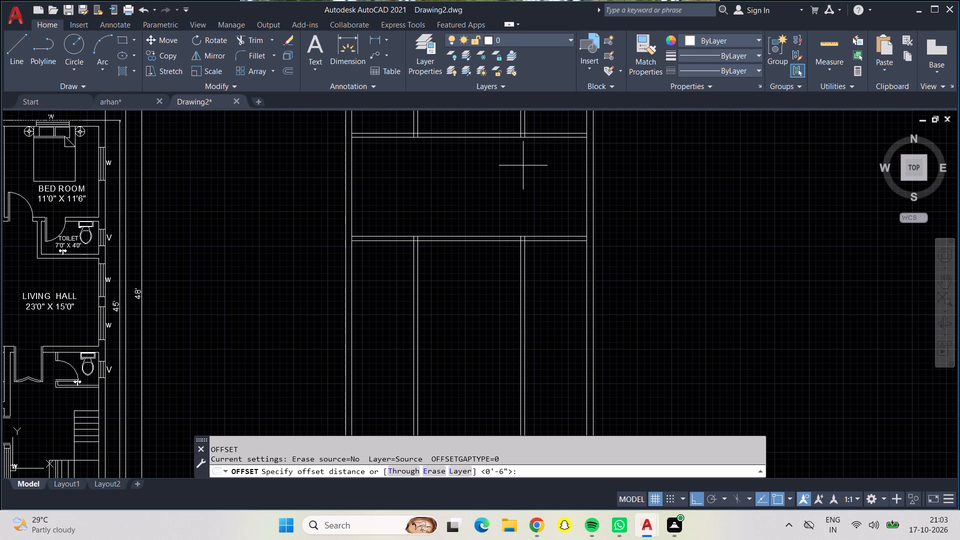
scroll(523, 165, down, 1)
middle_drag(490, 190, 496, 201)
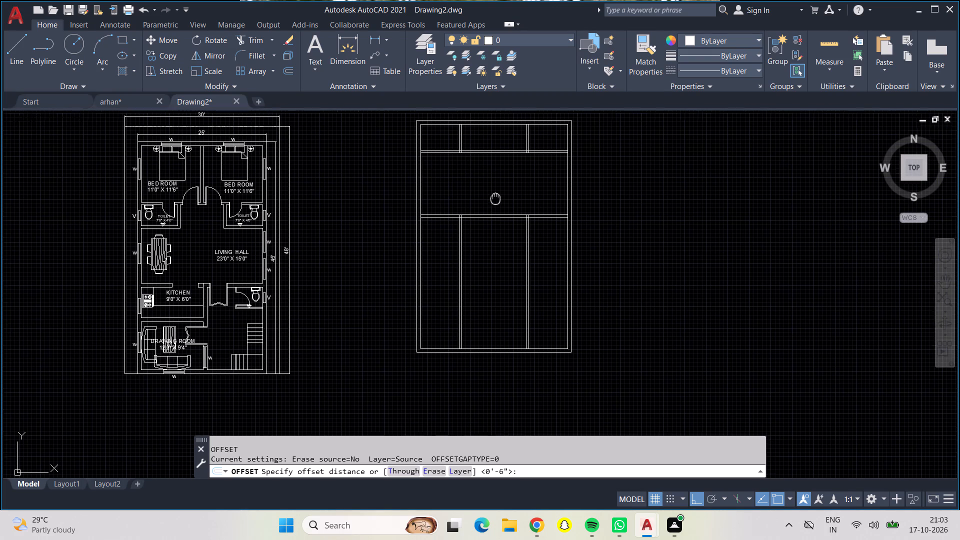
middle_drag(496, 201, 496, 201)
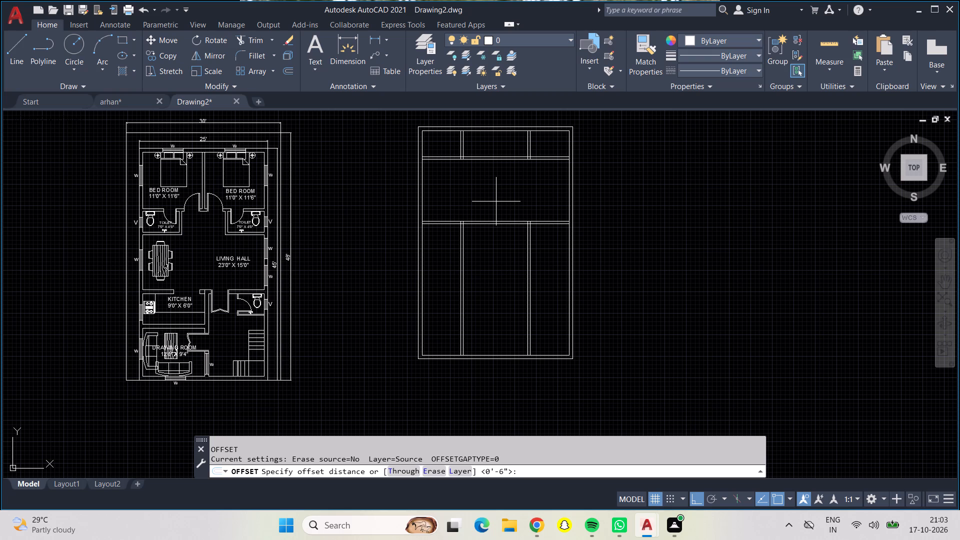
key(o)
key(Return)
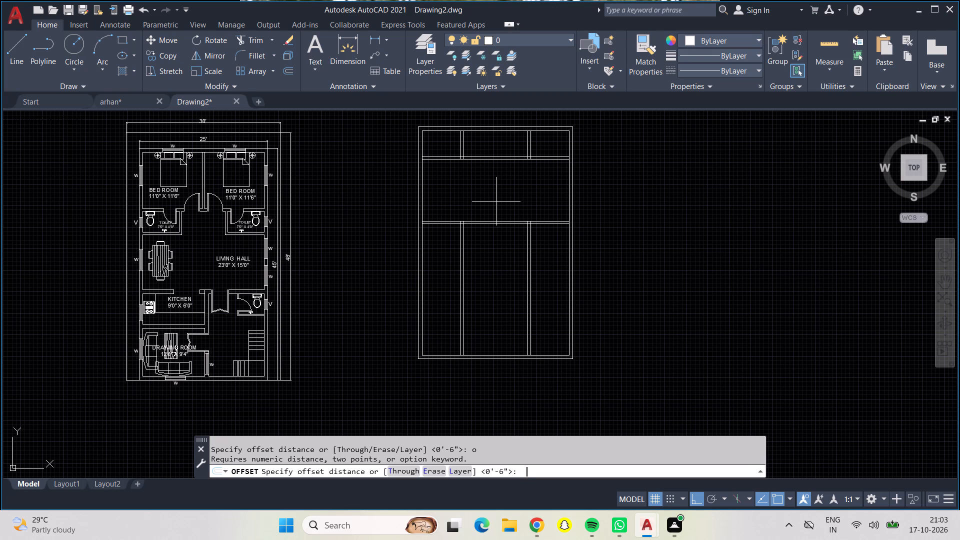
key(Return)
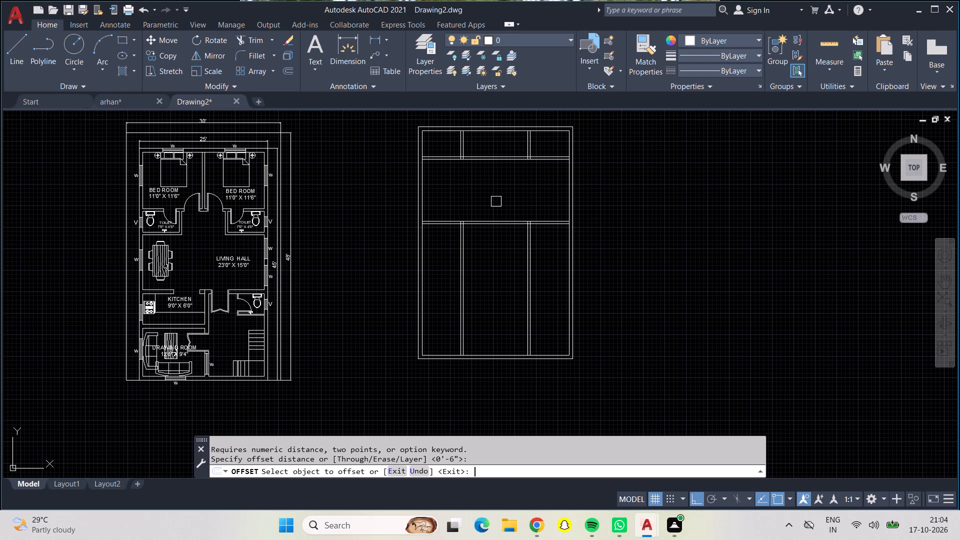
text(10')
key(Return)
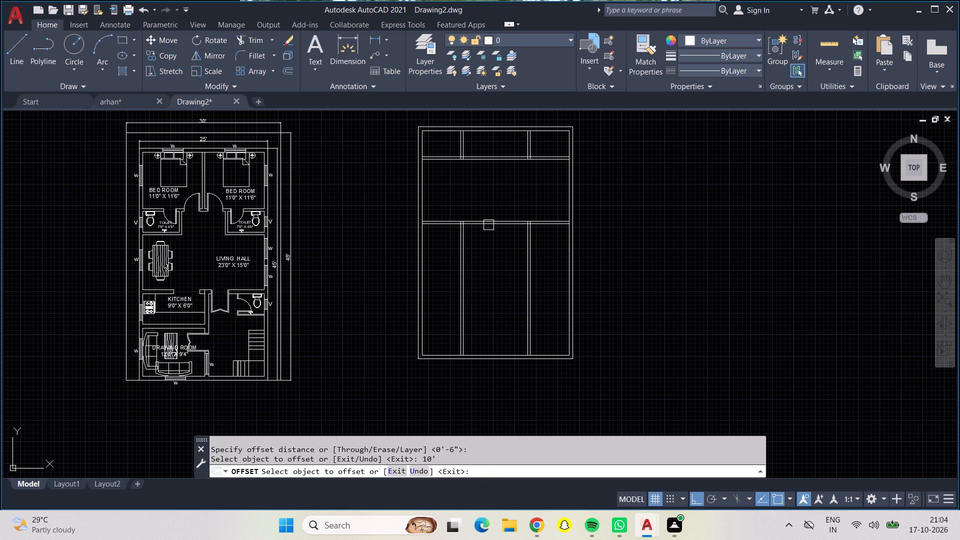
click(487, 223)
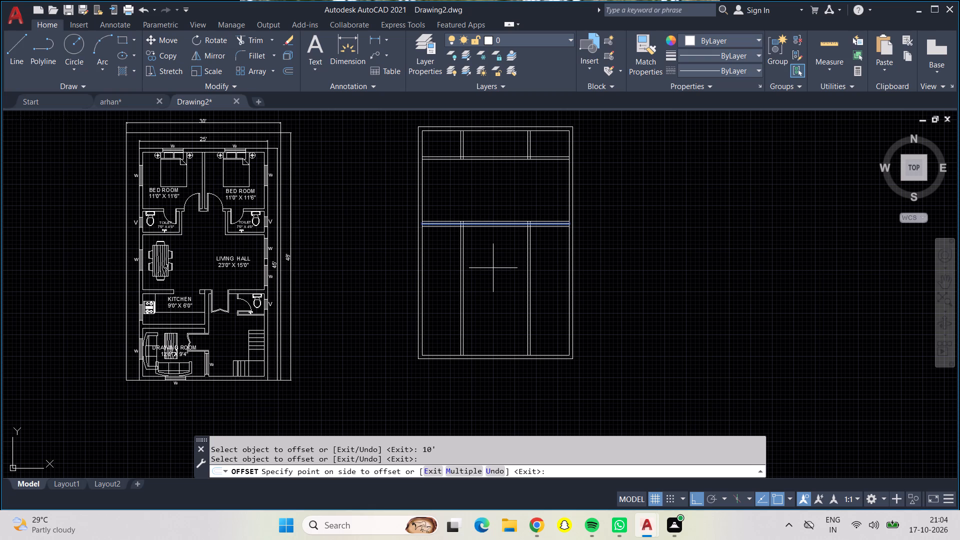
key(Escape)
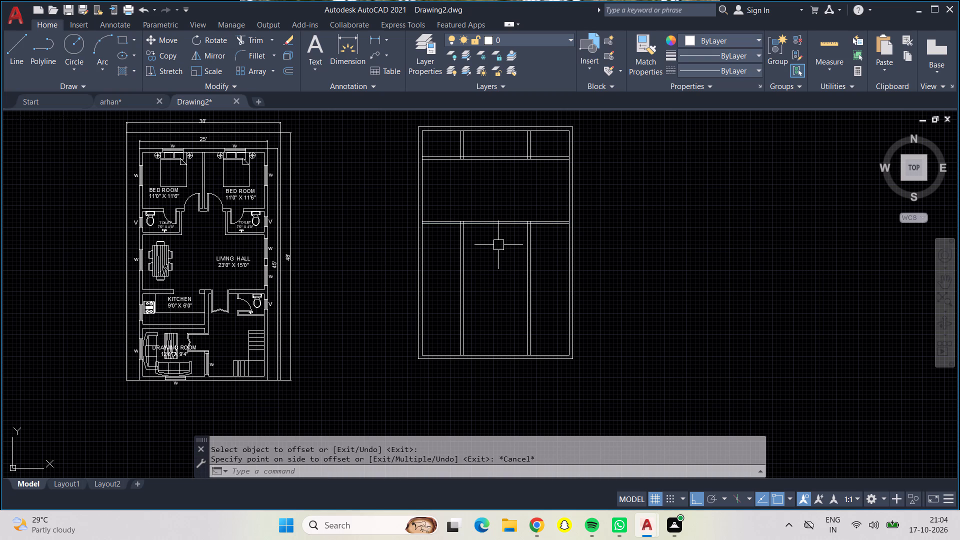
Offset the south line of the second cross partition wall 10' to the south.
key(o)
key(Return)
text(10')
key(Return)
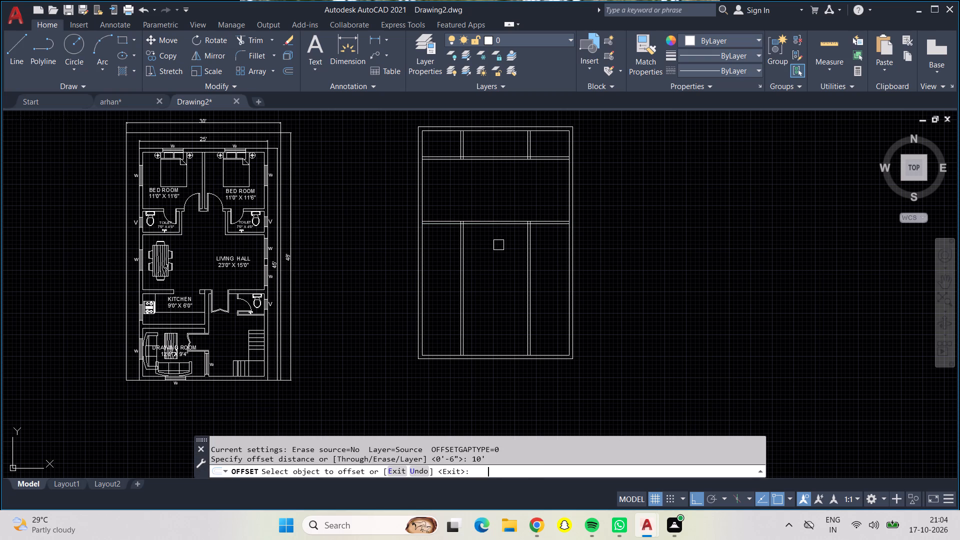
scroll(498, 229, up, 1)
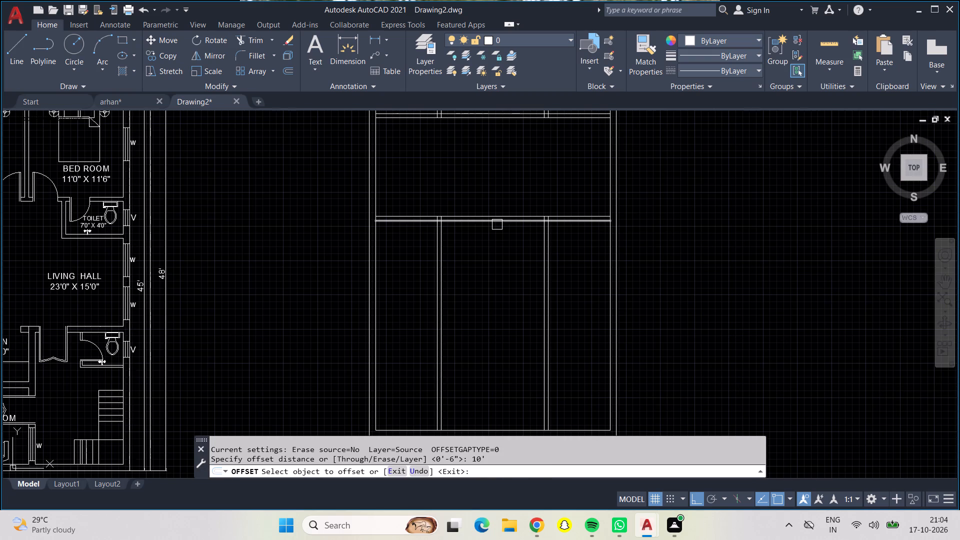
click(497, 224)
click(488, 264)
key(Escape)
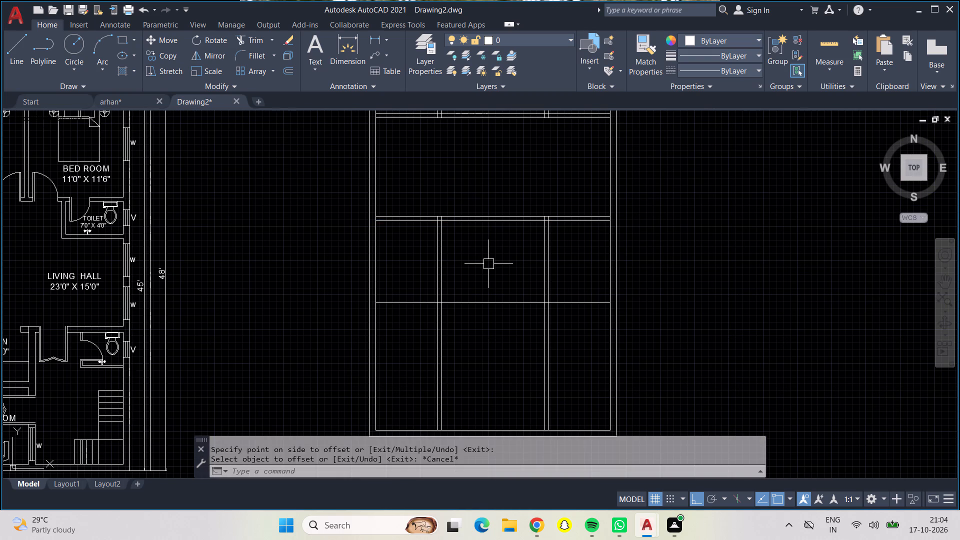
Offset the new horizontal line 6" south to form a third cross partition wall.
key(o)
key(Return)
key(9)
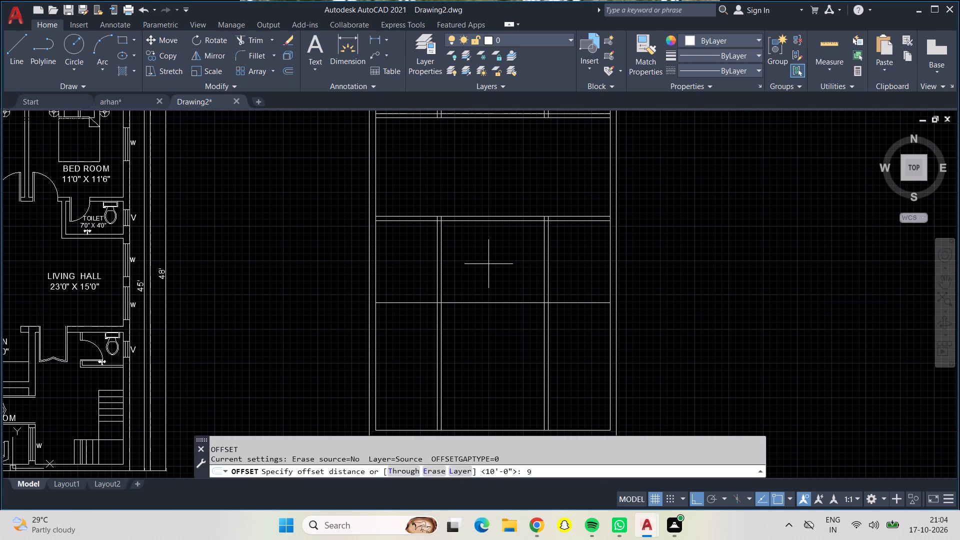
key(BackSpace)
text(6")
key(Return)
click(483, 304)
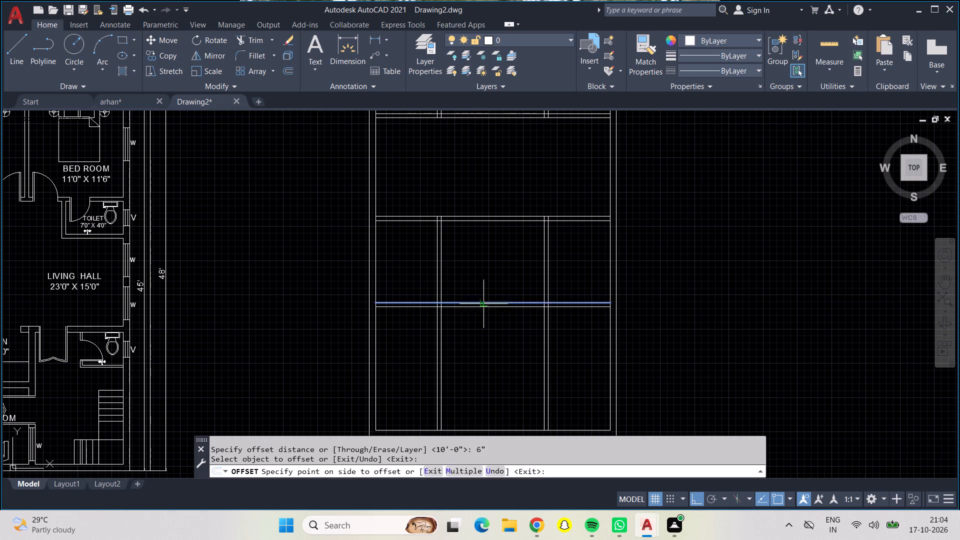
click(495, 369)
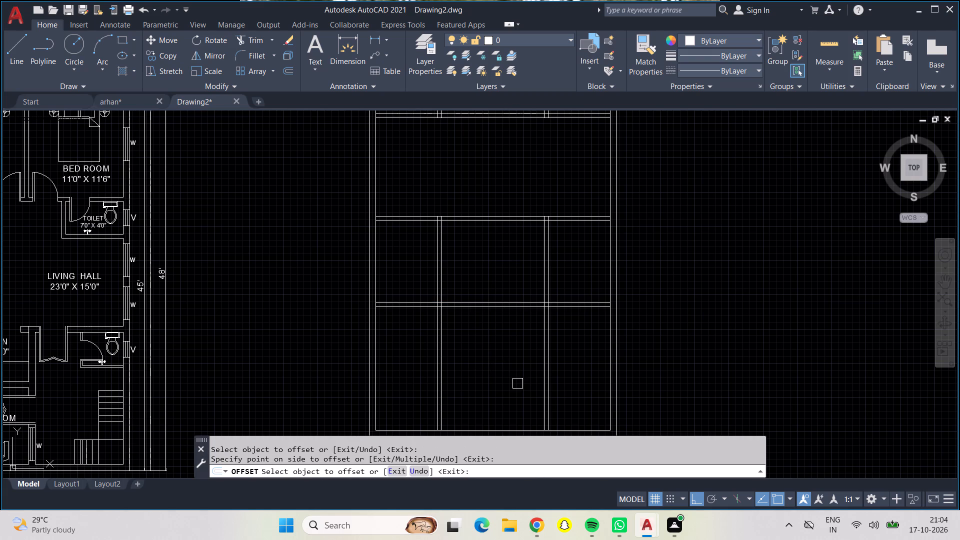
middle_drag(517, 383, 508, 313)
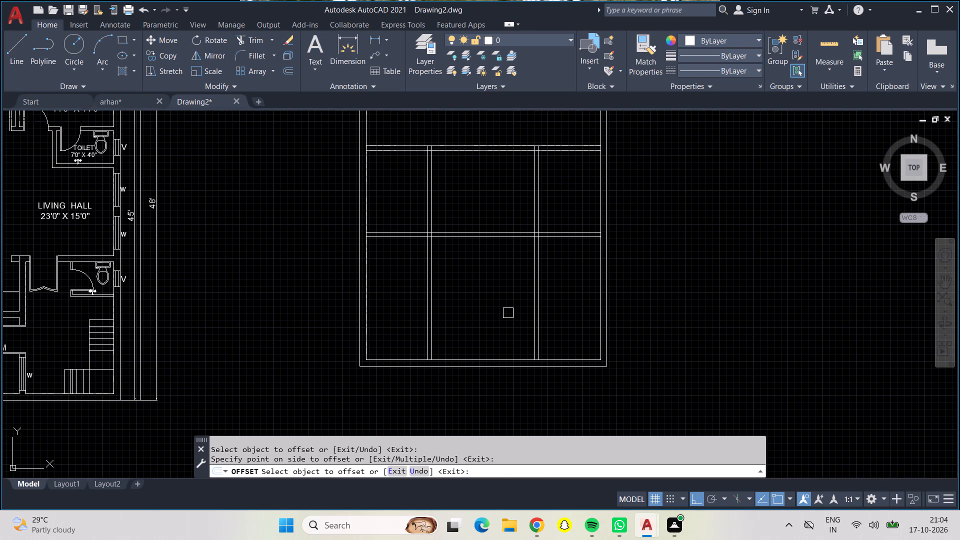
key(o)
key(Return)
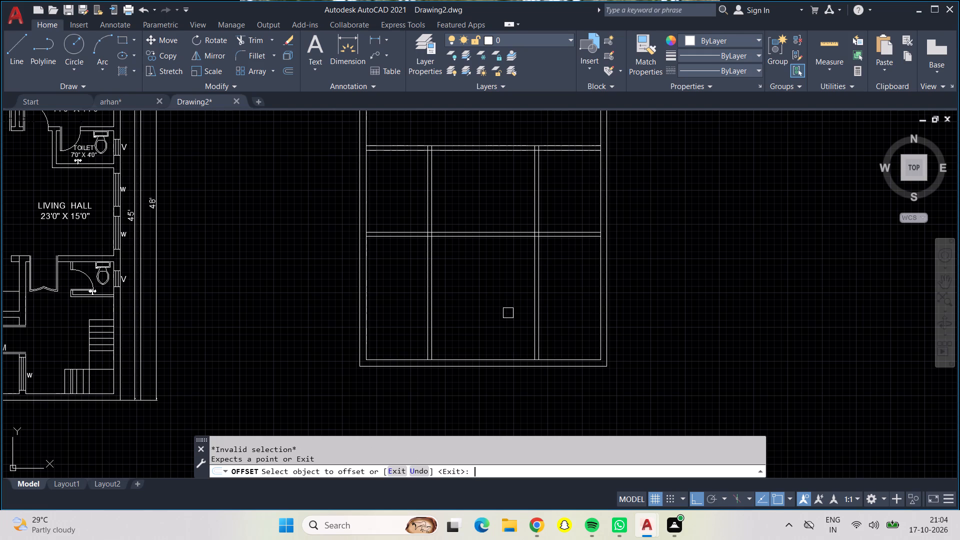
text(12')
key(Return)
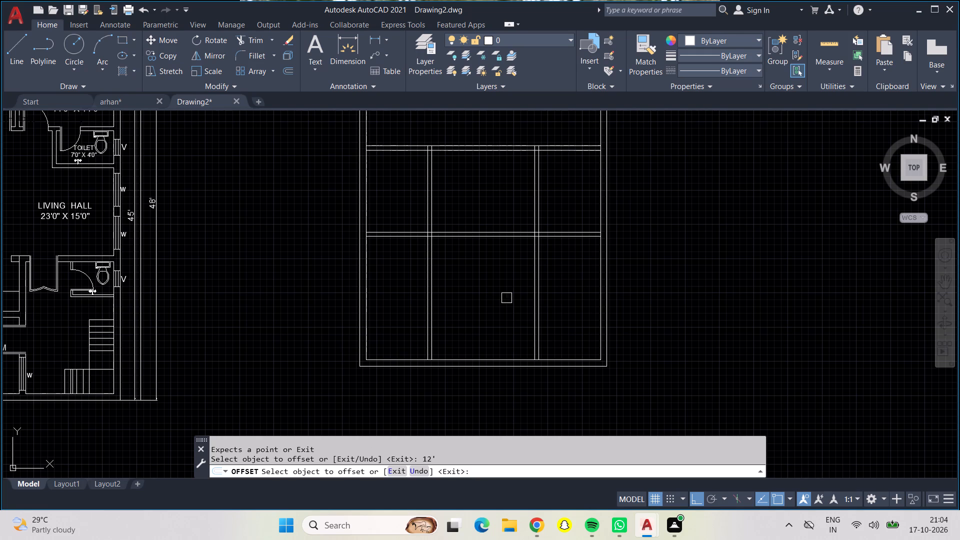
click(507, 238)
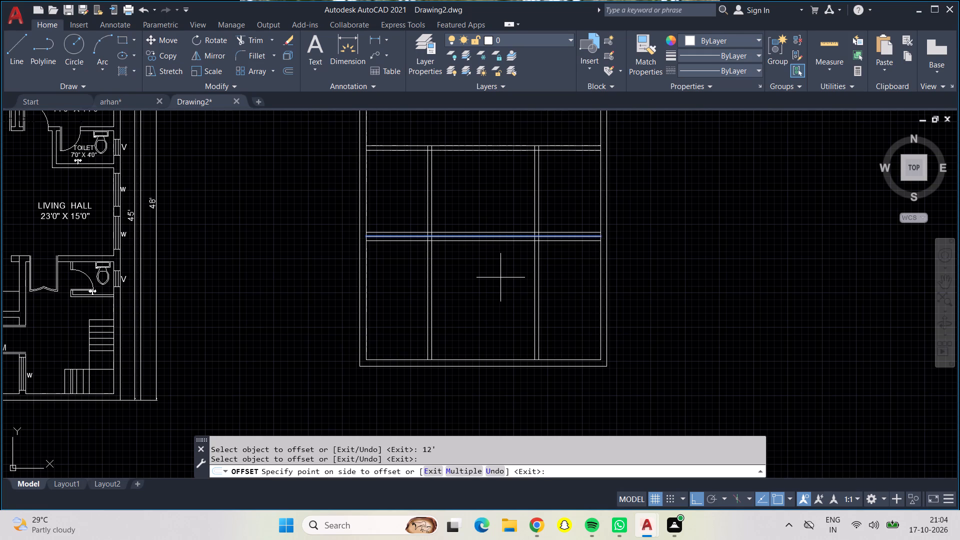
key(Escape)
Offset the south line of the third cross partition wall 12' to the south.
key(o)
key(Return)
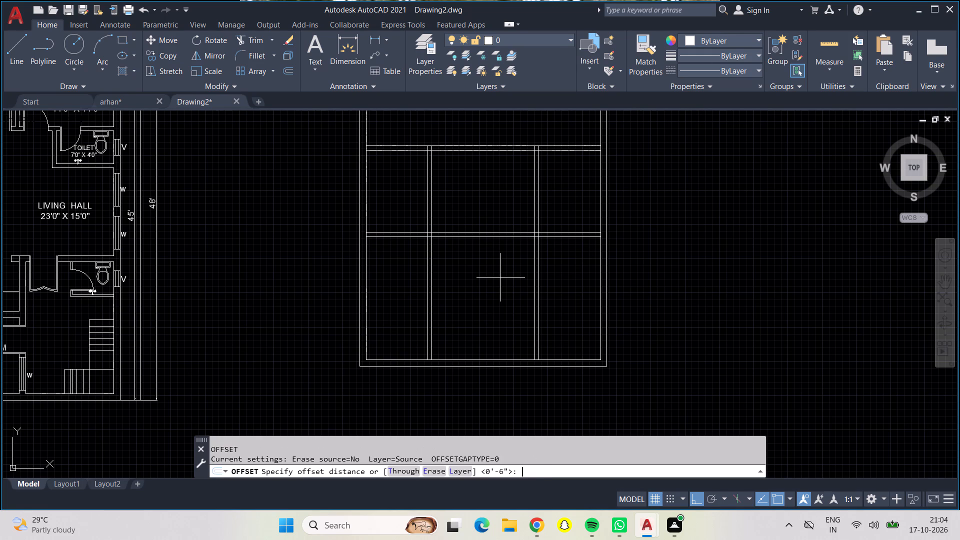
text(12')
key(Return)
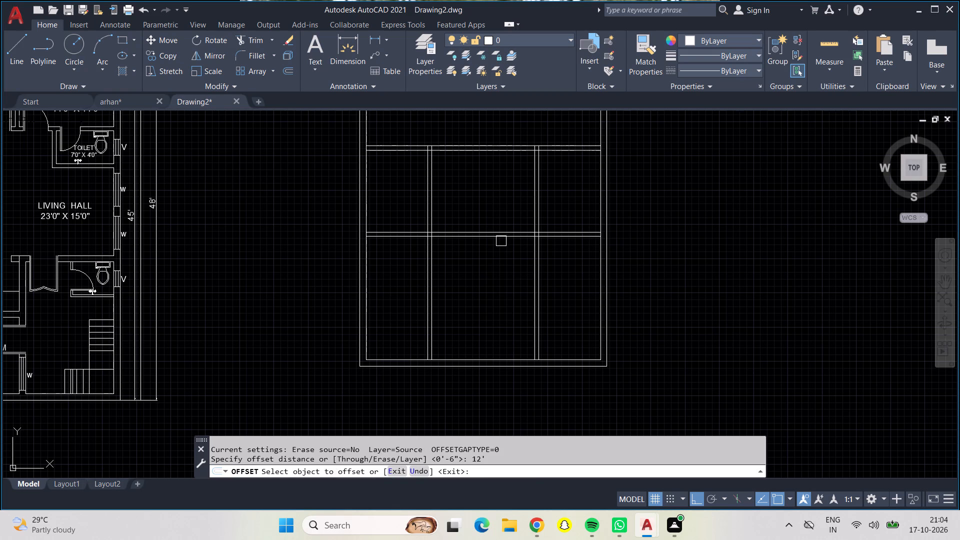
click(501, 235)
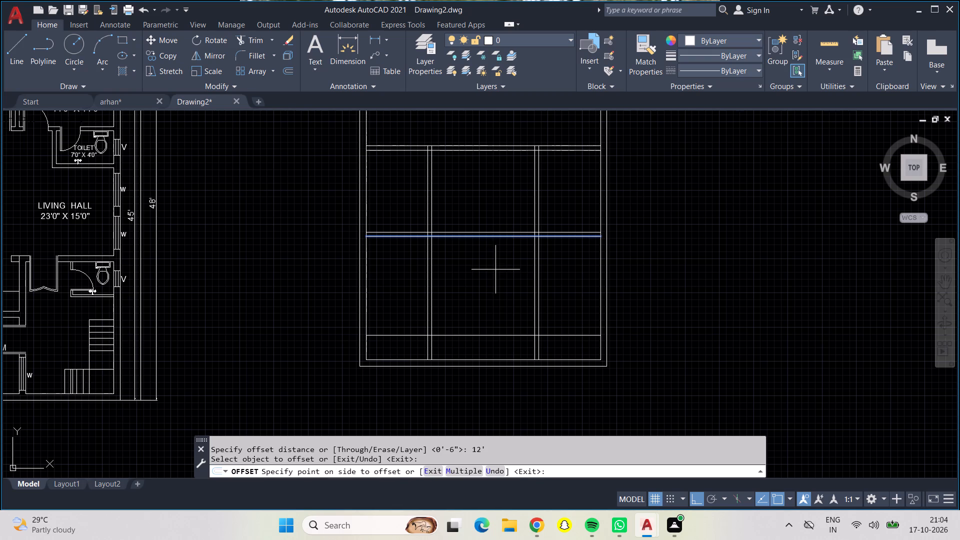
click(495, 269)
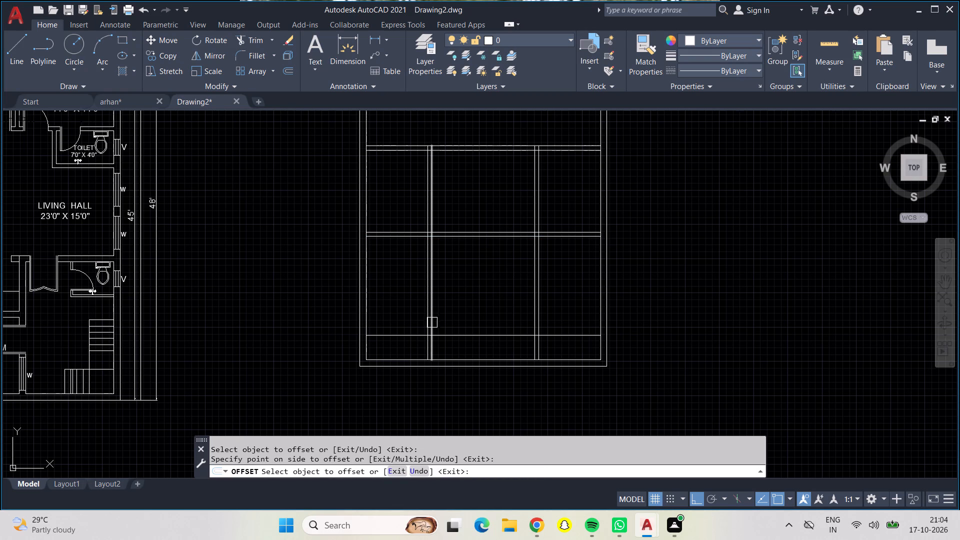
scroll(407, 343, up, 2)
scroll(406, 342, down, 1)
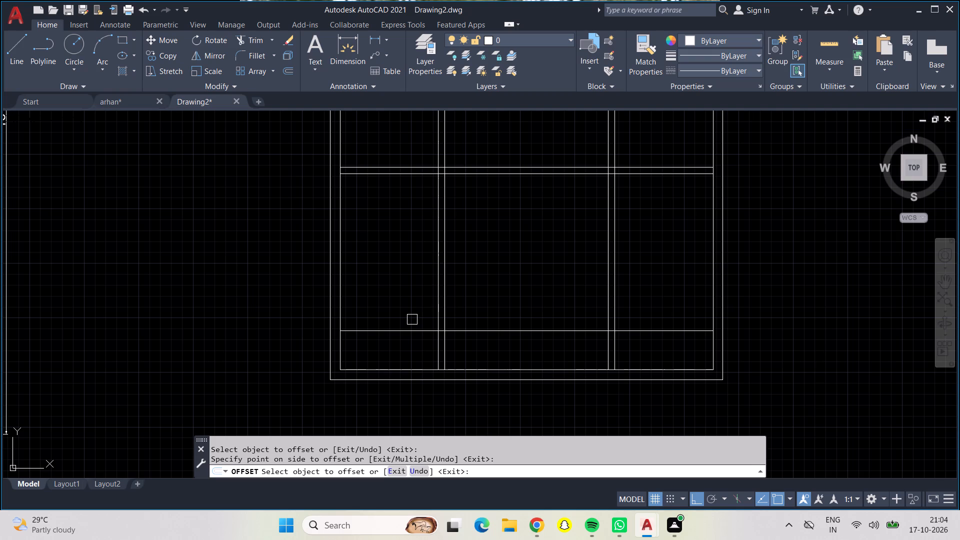
middle_drag(412, 316, 412, 291)
key(Escape)
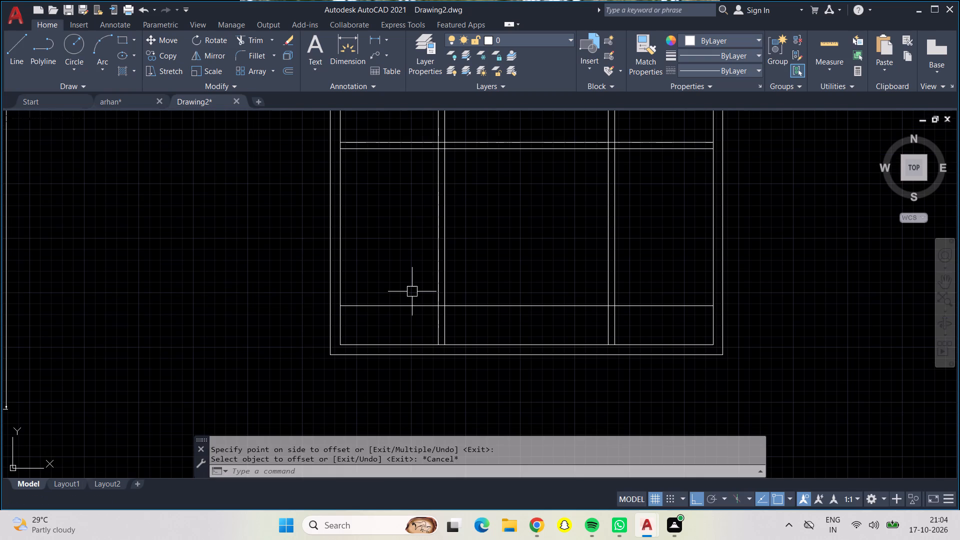
Offset the southernmost partition line 6" north to form a fourth cross partition wall.
key(o)
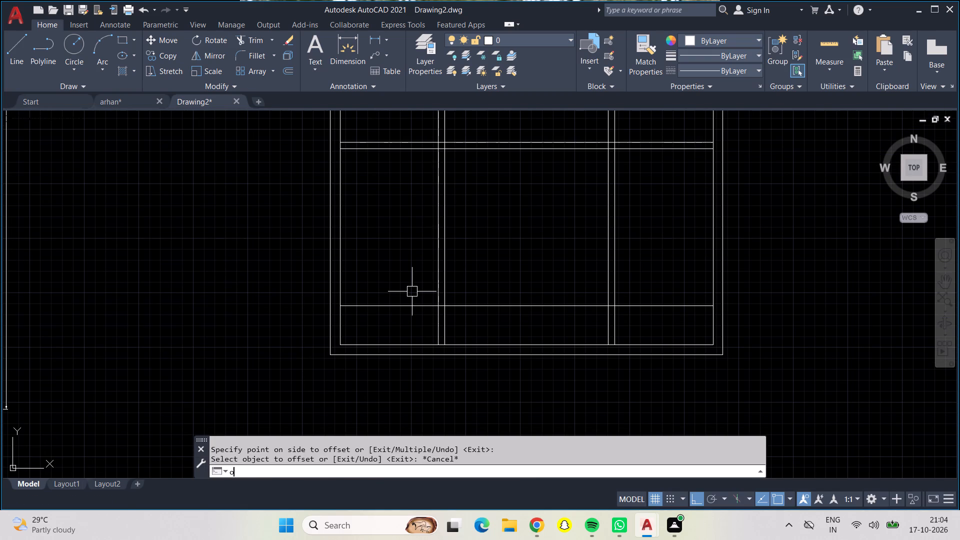
key(Return)
text(6")
key(Return)
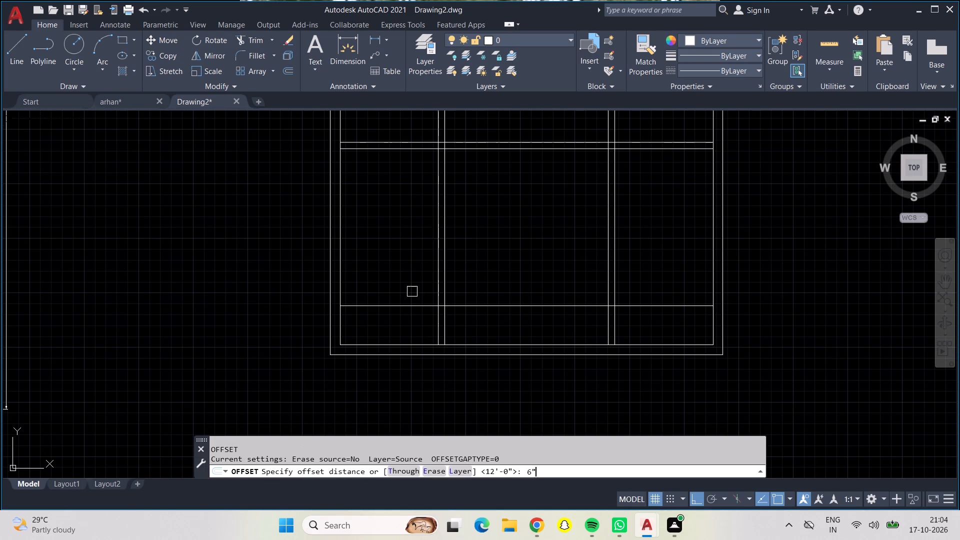
click(407, 309)
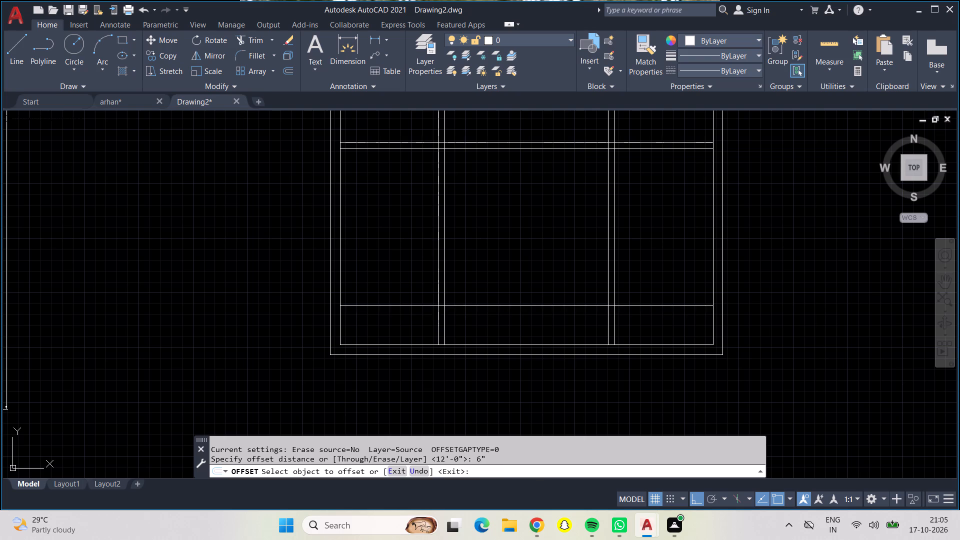
click(403, 281)
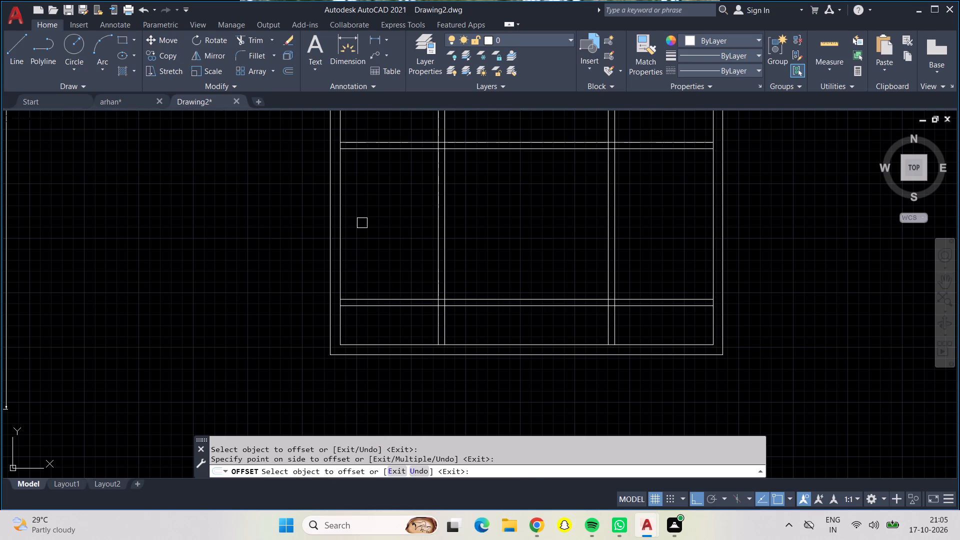
key(Escape)
Offset the inner west wall line 10' to the east.
key(o)
key(Return)
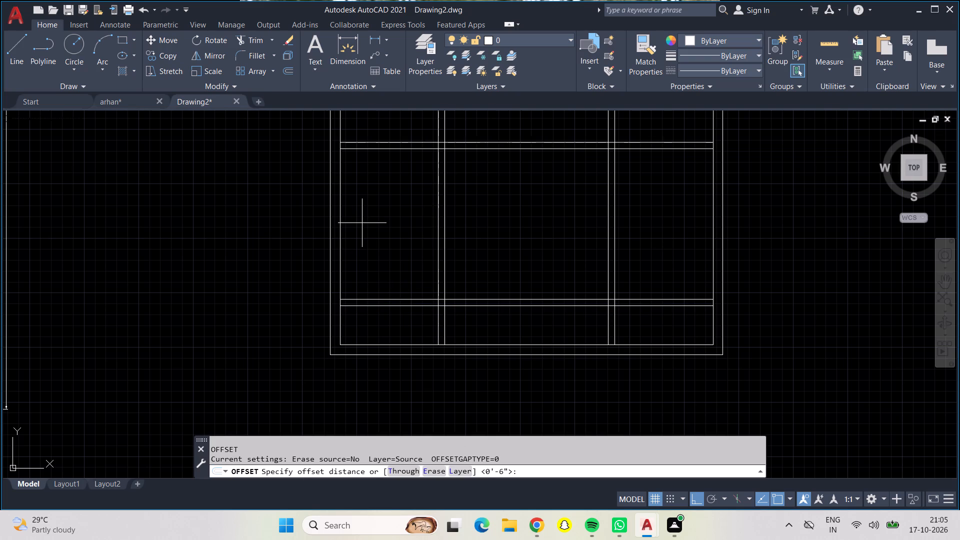
text(10')
key(Return)
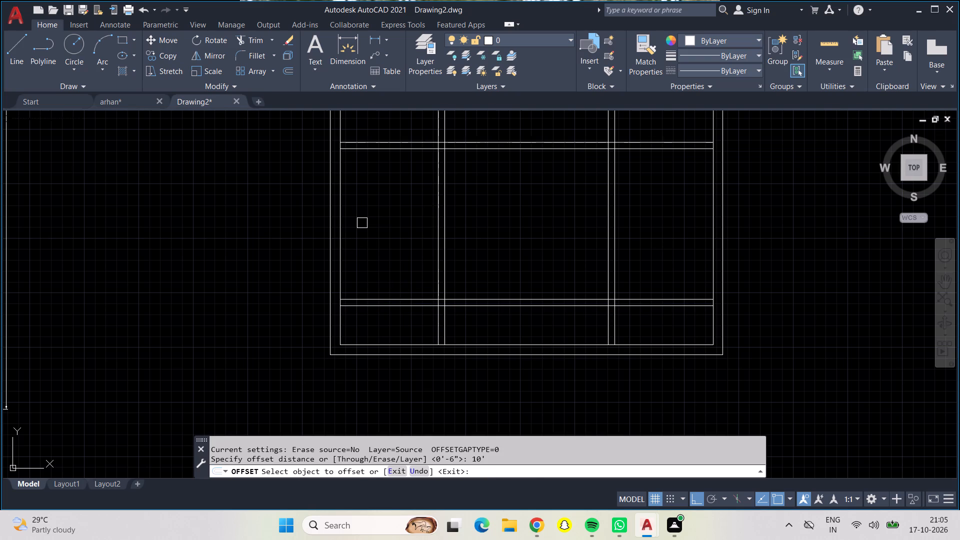
click(344, 212)
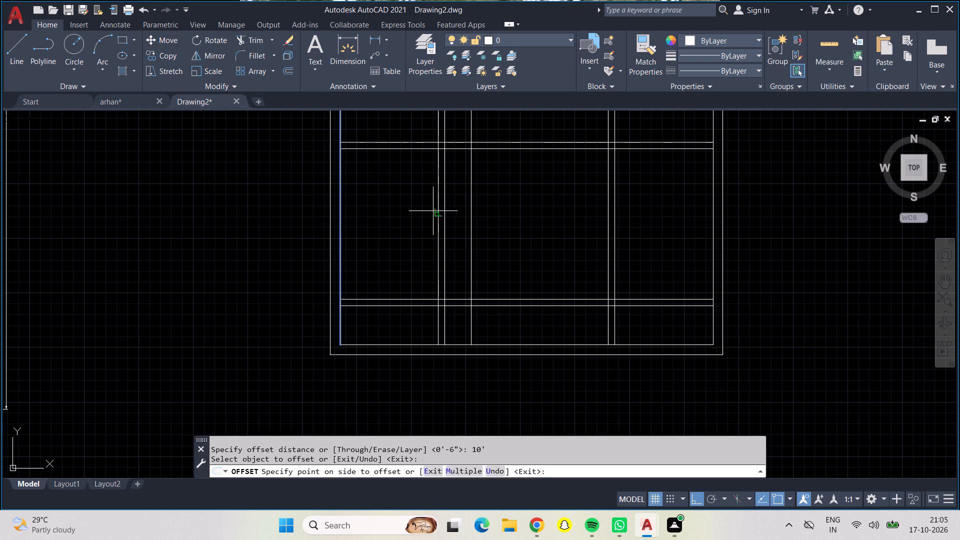
click(539, 221)
key(Escape)
Offset the new vertical line 6" east to form another north-south partition wall.
key(o)
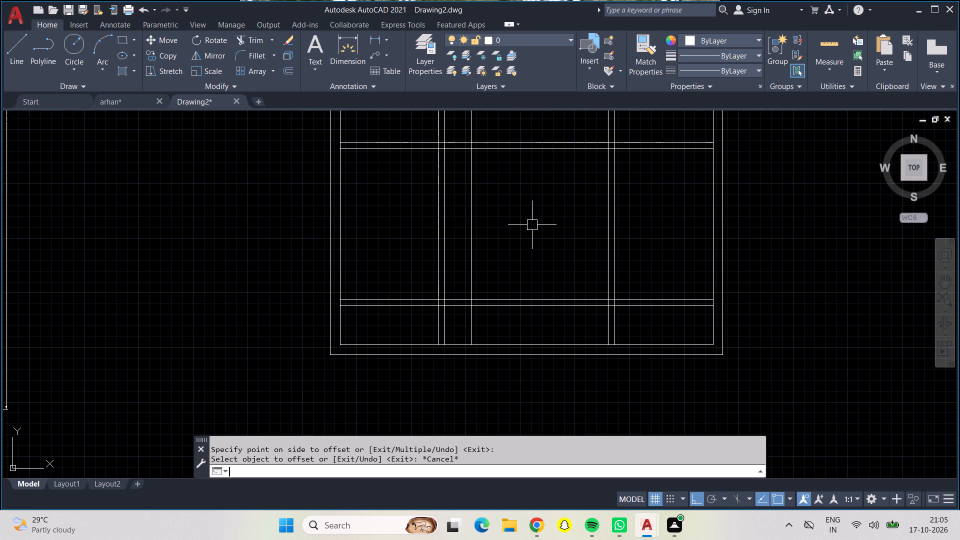
key(Return)
text(6")
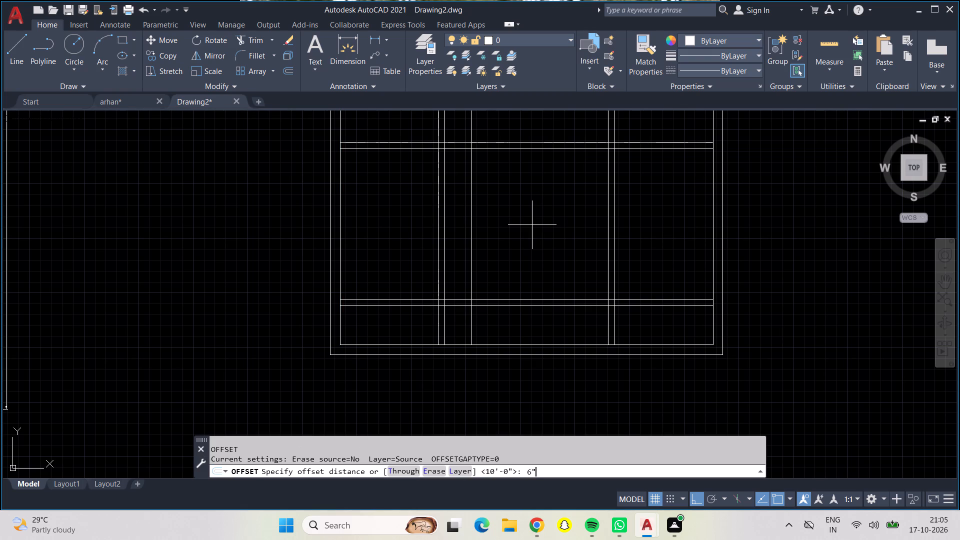
key(Return)
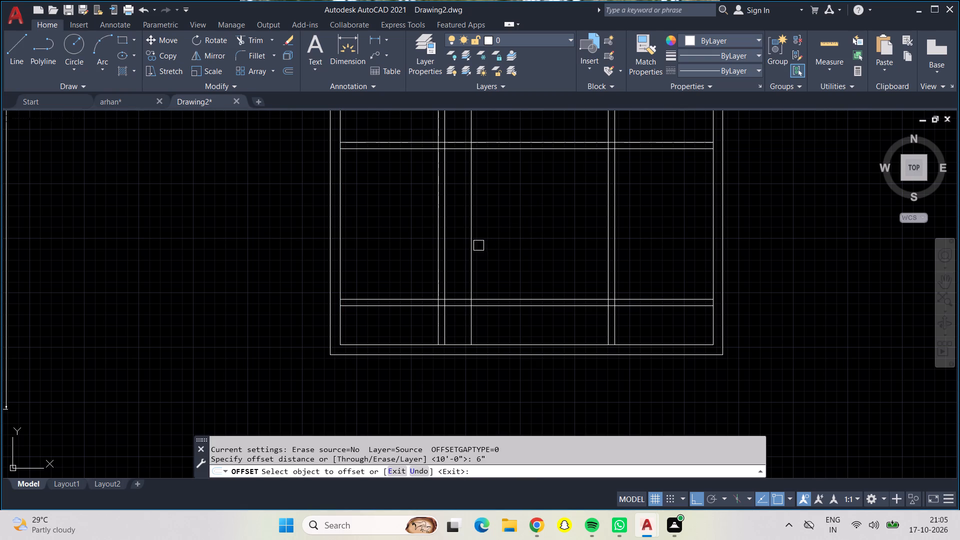
click(468, 265)
click(546, 280)
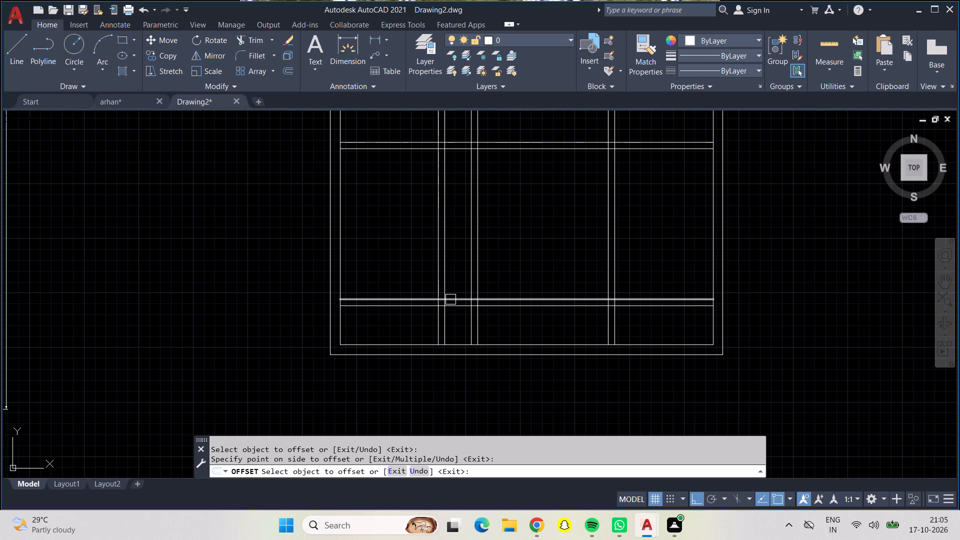
key(Escape)
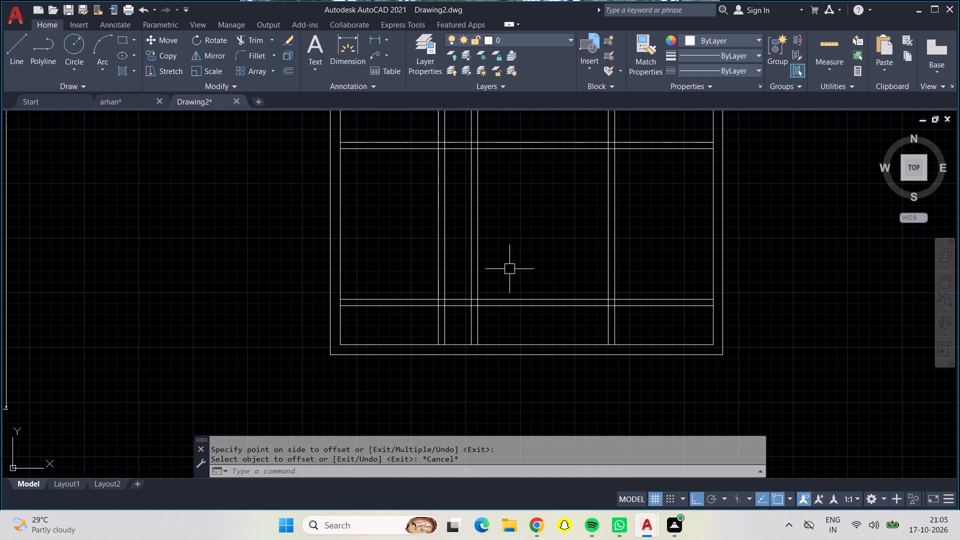
Trim away the westernmost vertical partition lines between the second and third cross walls, counted from the north.
scroll(509, 269, up, 1)
scroll(518, 259, down, 1)
scroll(532, 245, up, 1)
scroll(532, 245, down, 3)
middle_drag(538, 237, 539, 261)
click(242, 43)
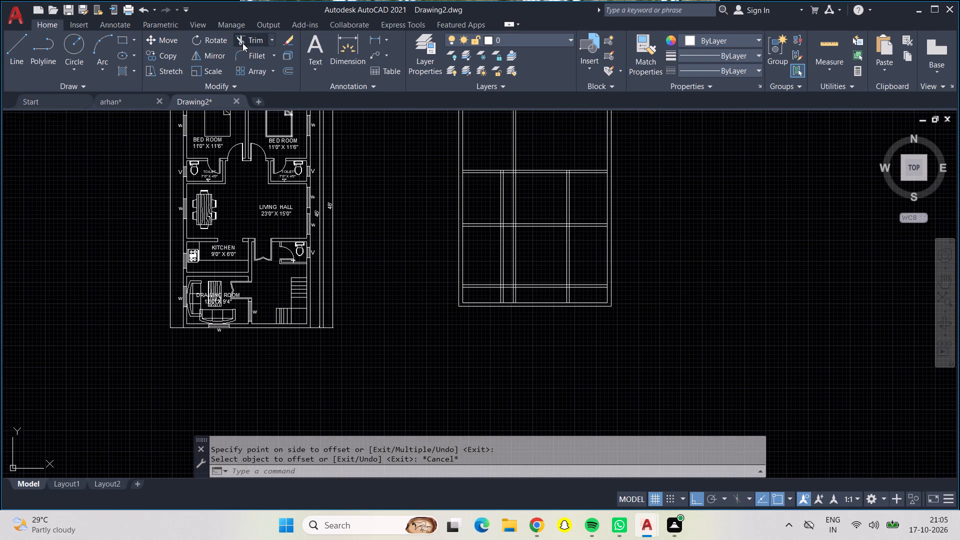
triple_click(501, 194)
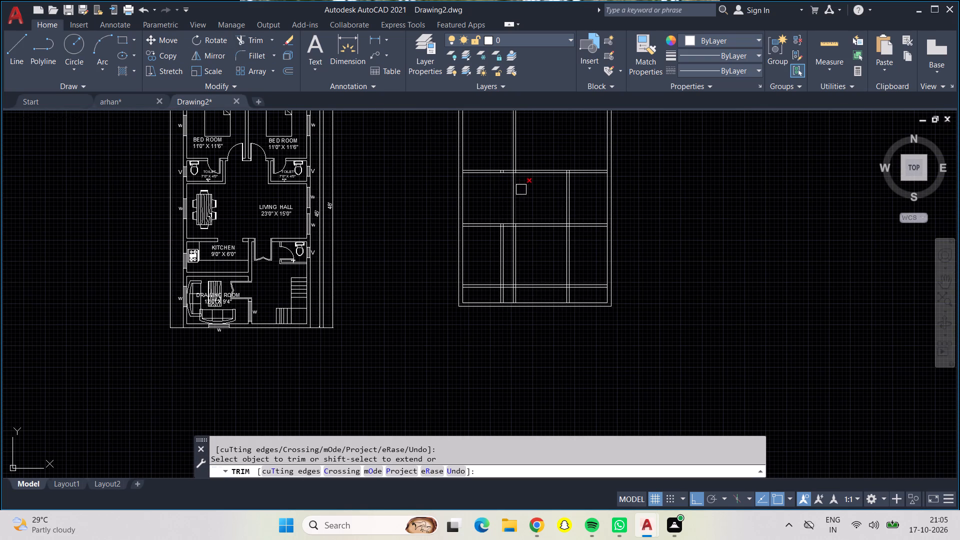
Trim away the new 10' partition's lines in the two northern bays, down to the second cross wall.
middle_drag(529, 195, 544, 246)
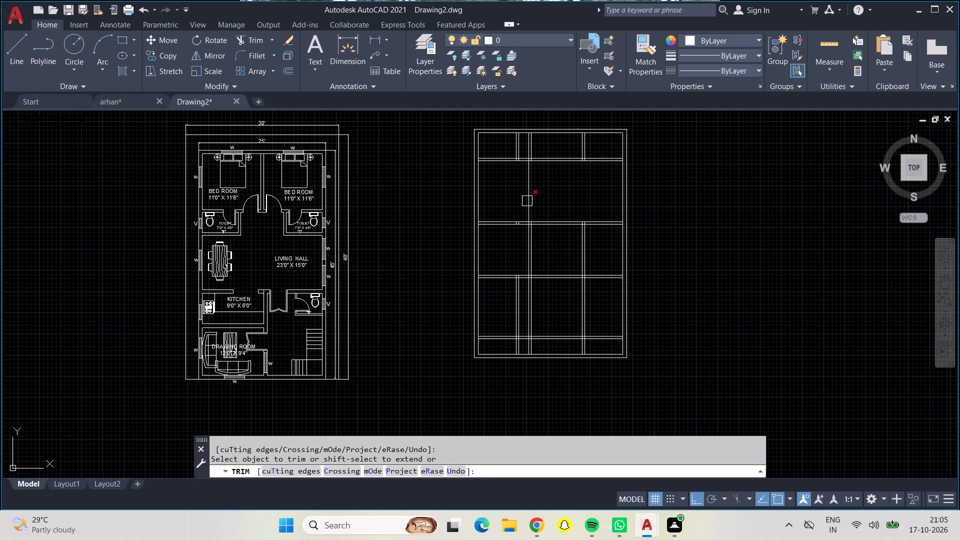
double_click(533, 148)
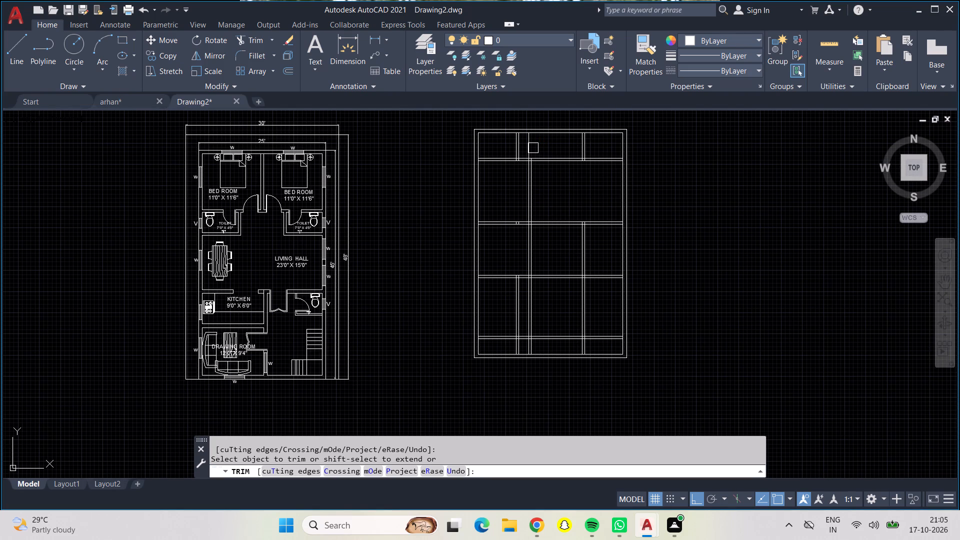
click(530, 145)
triple_click(530, 186)
Trim away the new partition and the east vertical partition between the second and third cross walls.
double_click(525, 238)
click(536, 245)
drag(554, 245, 601, 250)
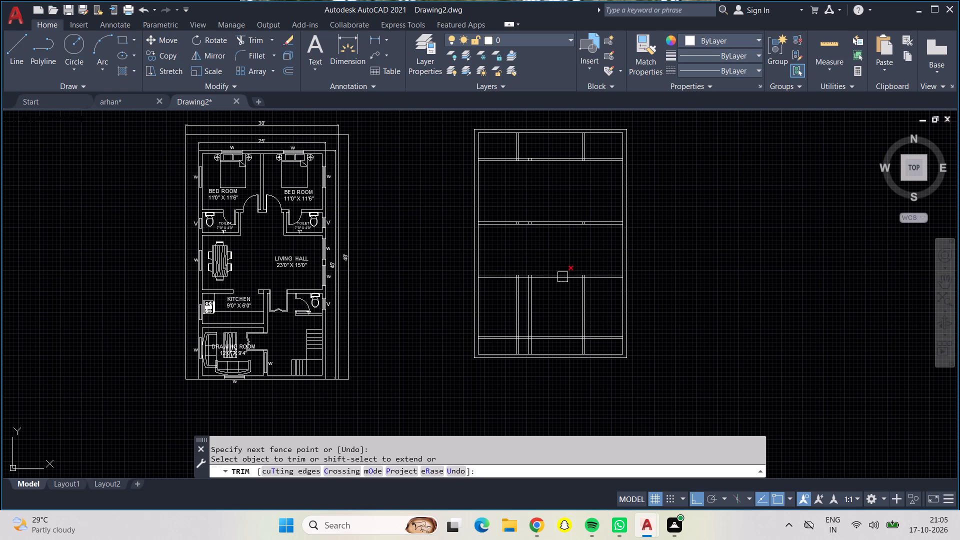
Trim the old west partition south of the third cross wall and the new partition south of the fourth cross wall.
triple_click(516, 301)
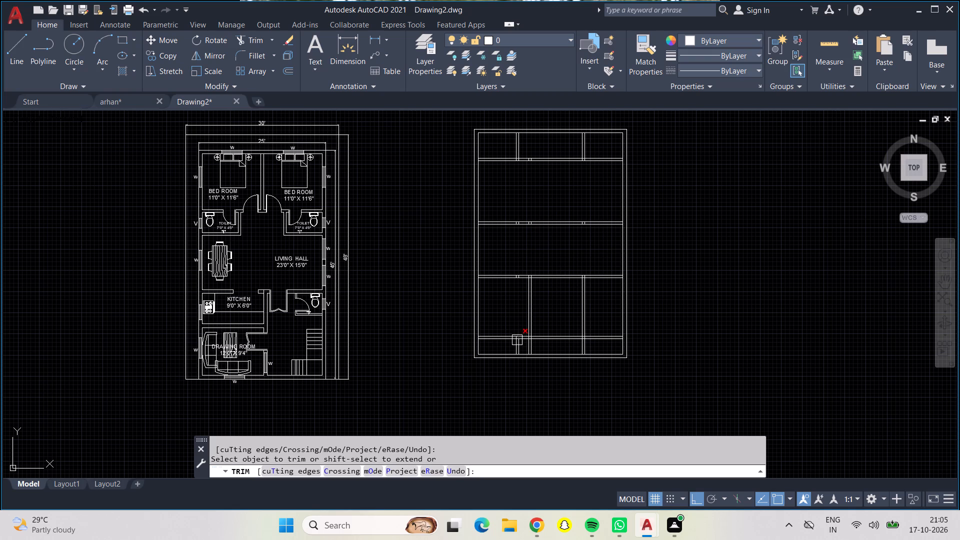
scroll(520, 354, up, 2)
click(516, 333)
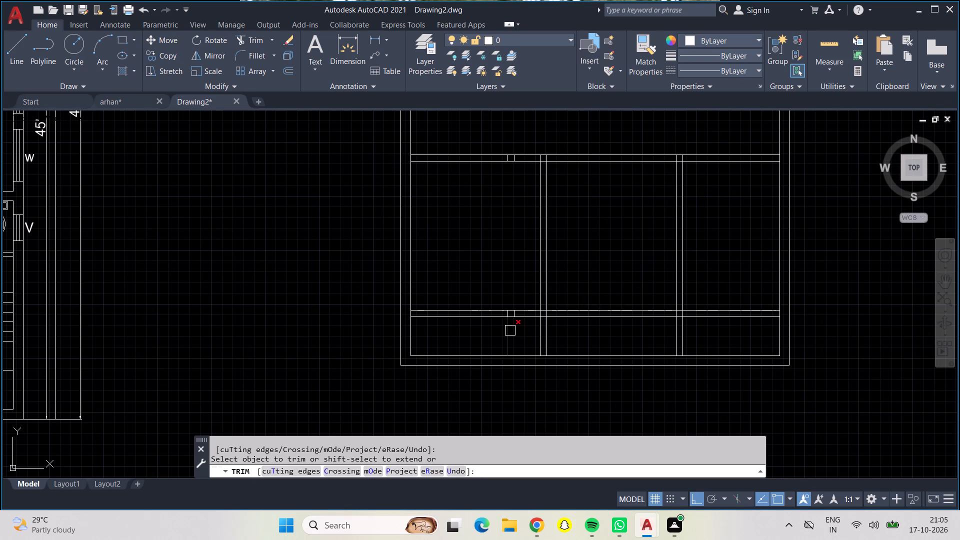
click(509, 330)
click(537, 332)
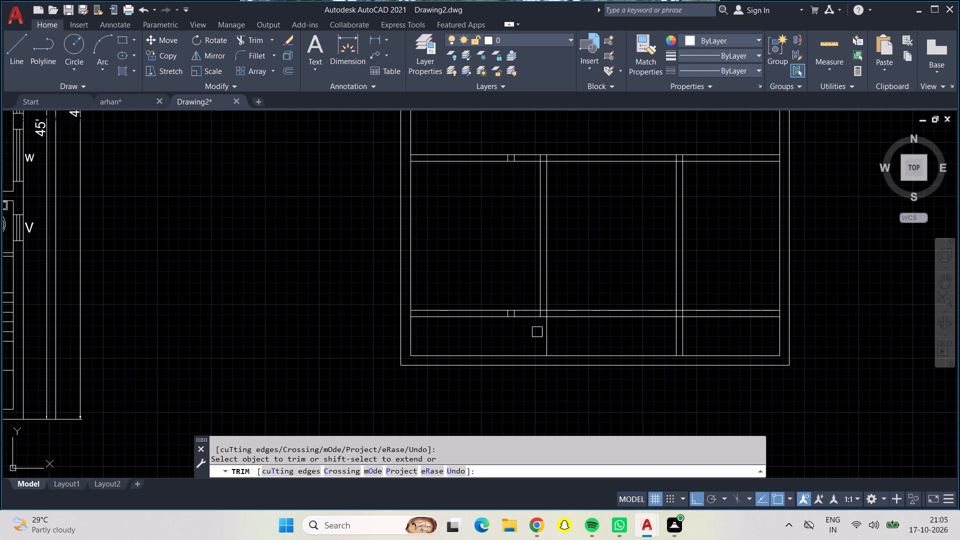
click(545, 332)
Trim away the fourth cross wall east of the new partition and the east vertical partition south of the third cross wall.
drag(597, 286, 601, 308)
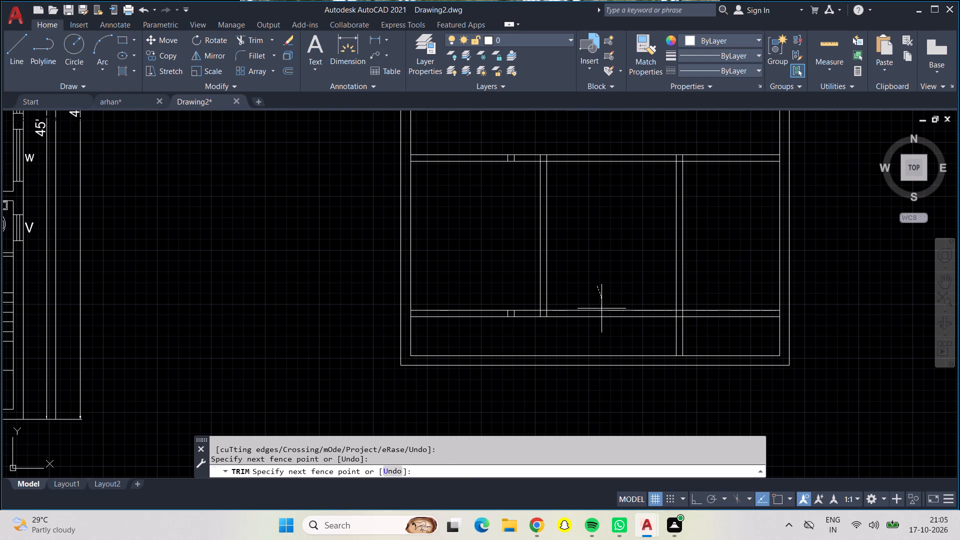
drag(601, 308, 595, 319)
drag(620, 269, 710, 278)
drag(708, 298, 675, 316)
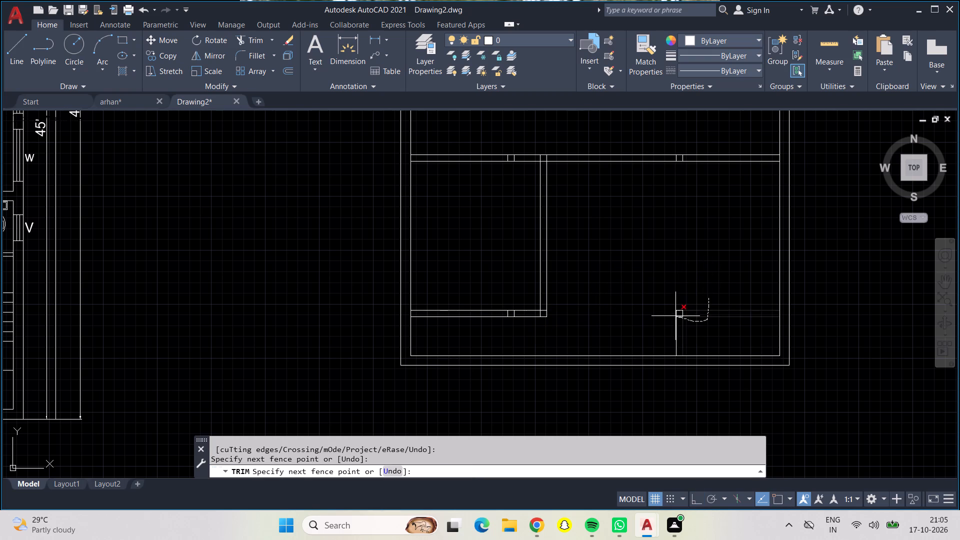
drag(675, 316, 666, 319)
key(Escape)
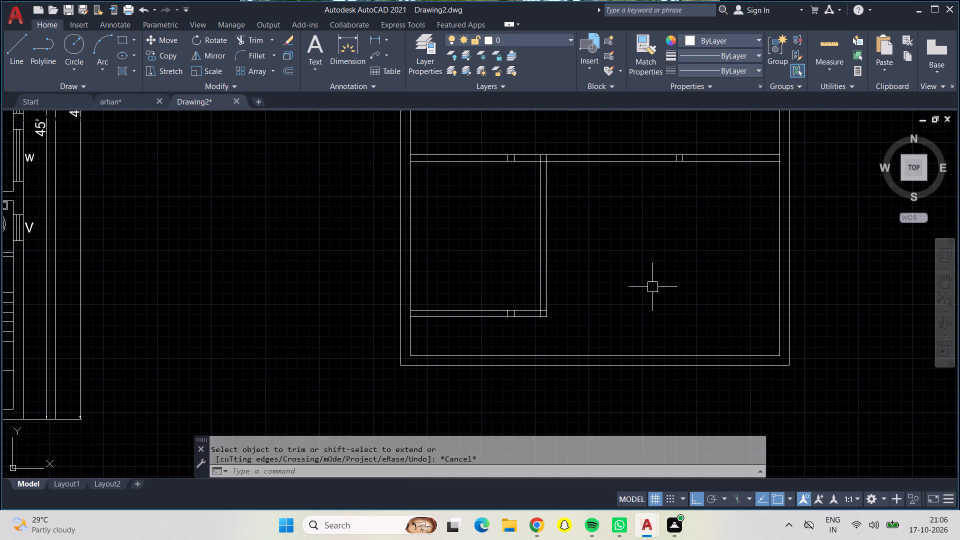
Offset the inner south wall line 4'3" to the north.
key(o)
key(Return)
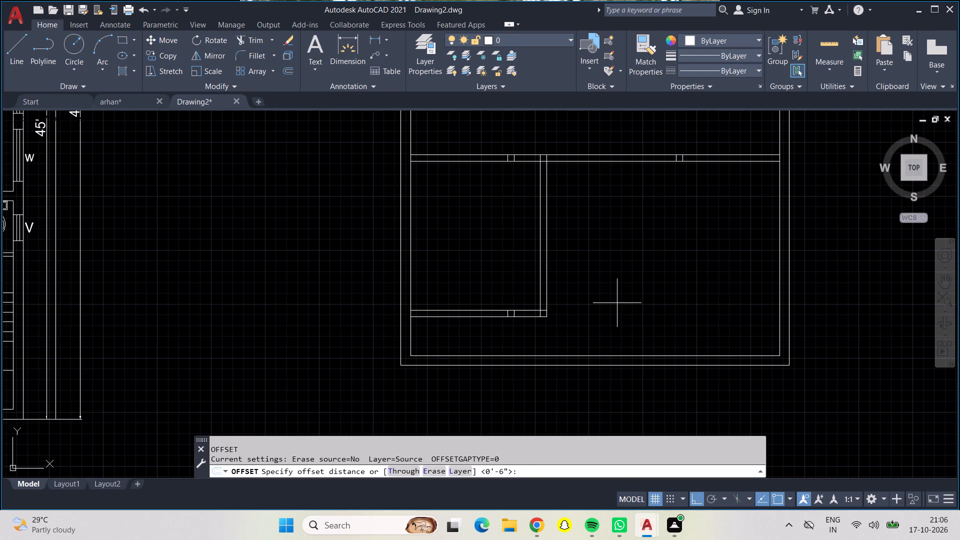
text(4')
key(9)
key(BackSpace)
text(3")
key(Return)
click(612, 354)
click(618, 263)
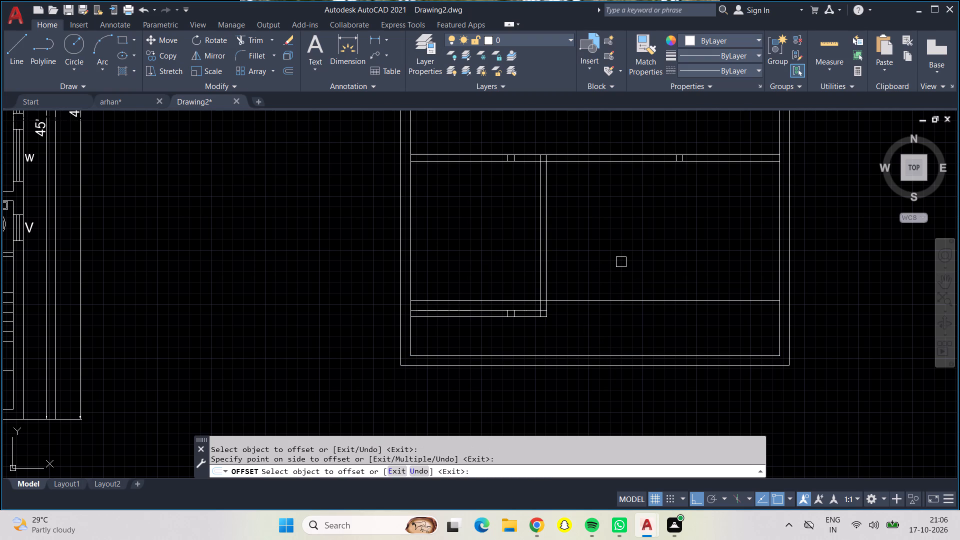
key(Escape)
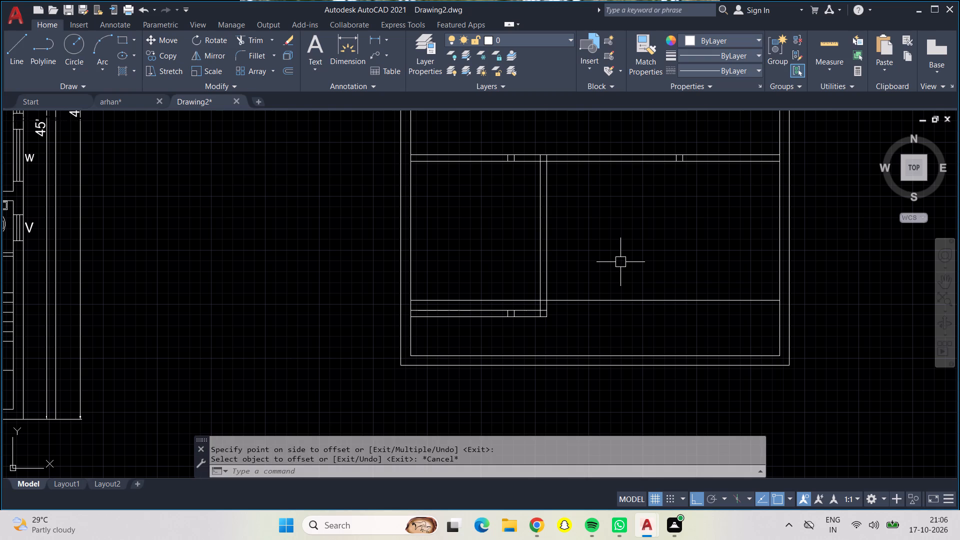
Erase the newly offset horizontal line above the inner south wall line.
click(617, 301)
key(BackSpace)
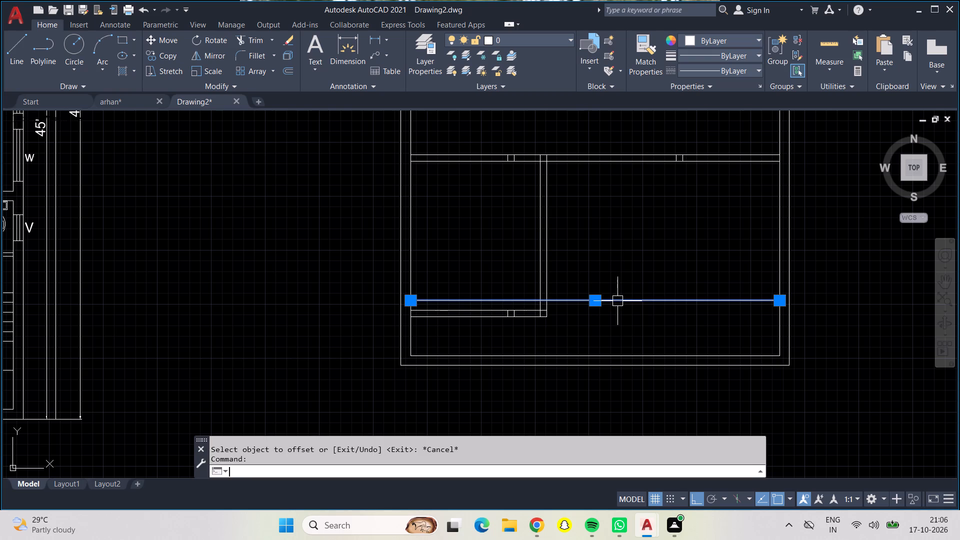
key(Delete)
Offset the inner south wall line 4'3" to the north.
key(o)
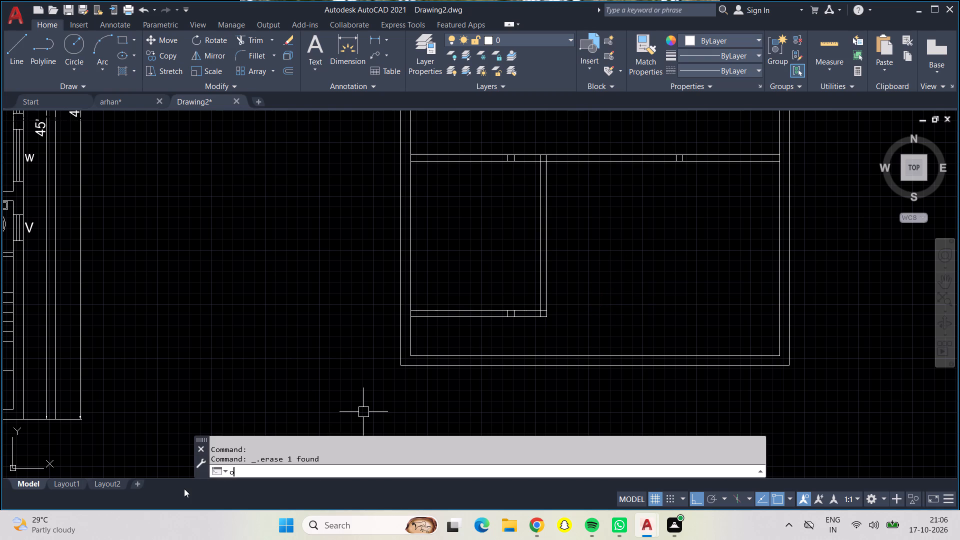
key(Return)
text(4'3")
key(Return)
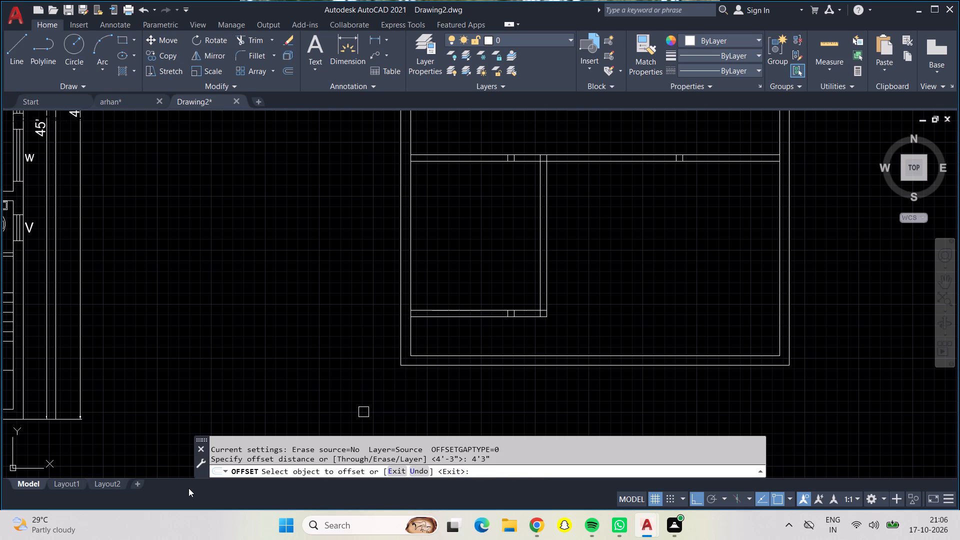
drag(585, 356, 586, 349)
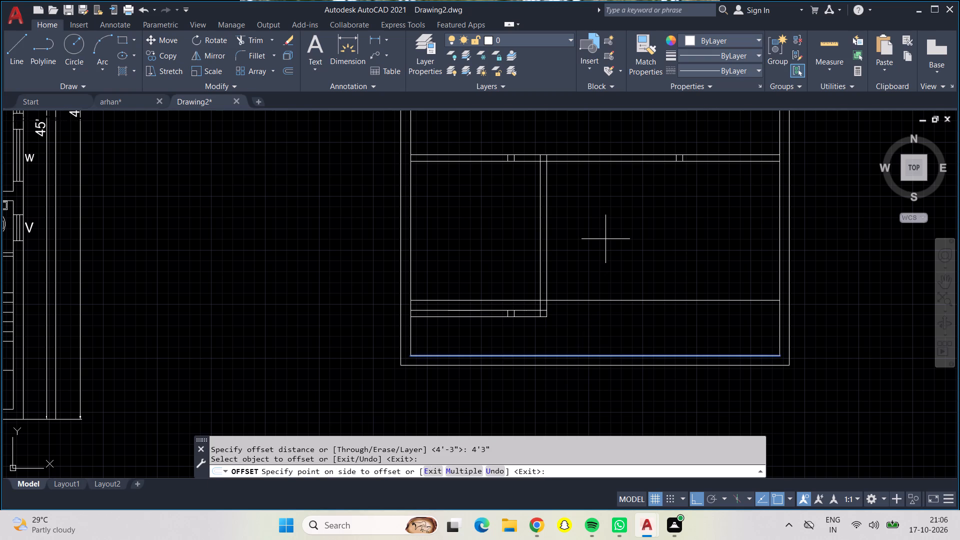
click(605, 237)
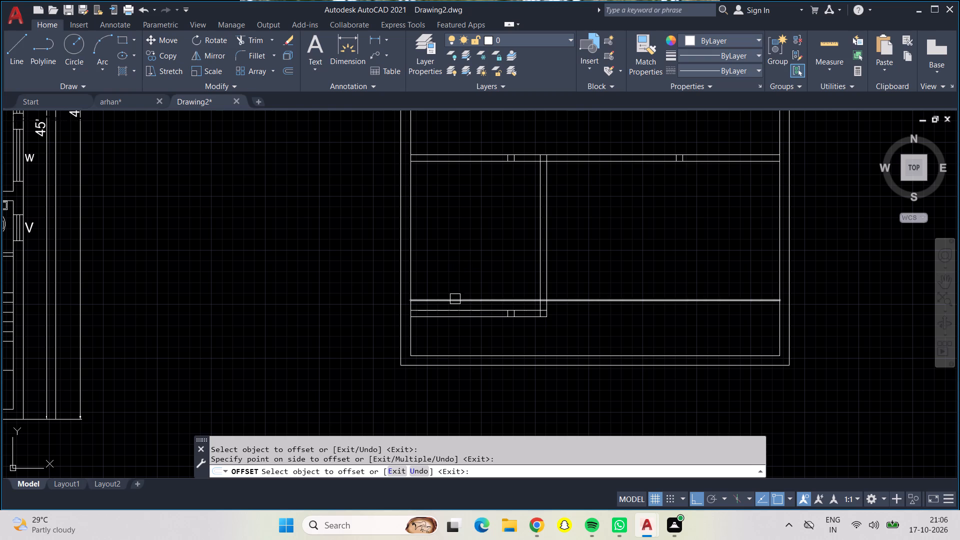
key(Escape)
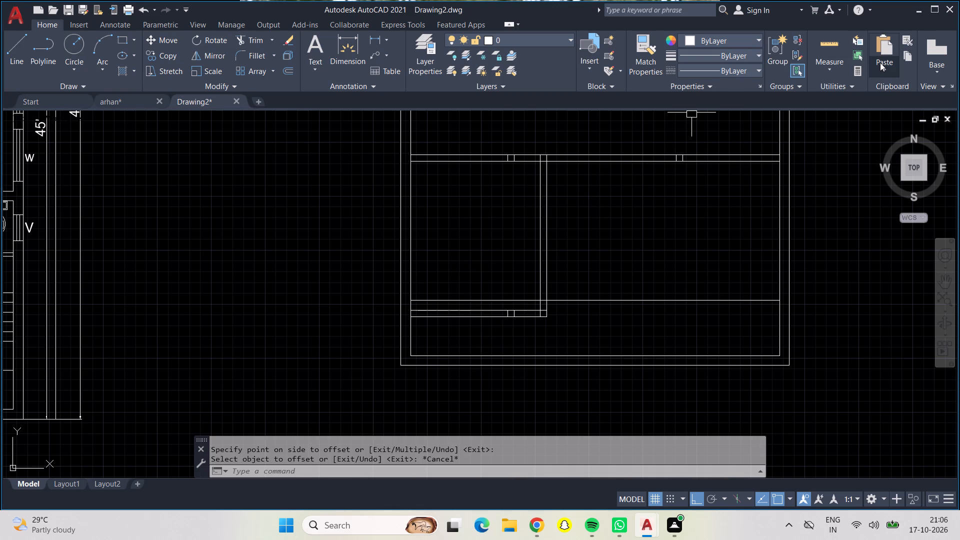
Measure the spacing between the fourth cross wall and the inner south wall line.
click(822, 42)
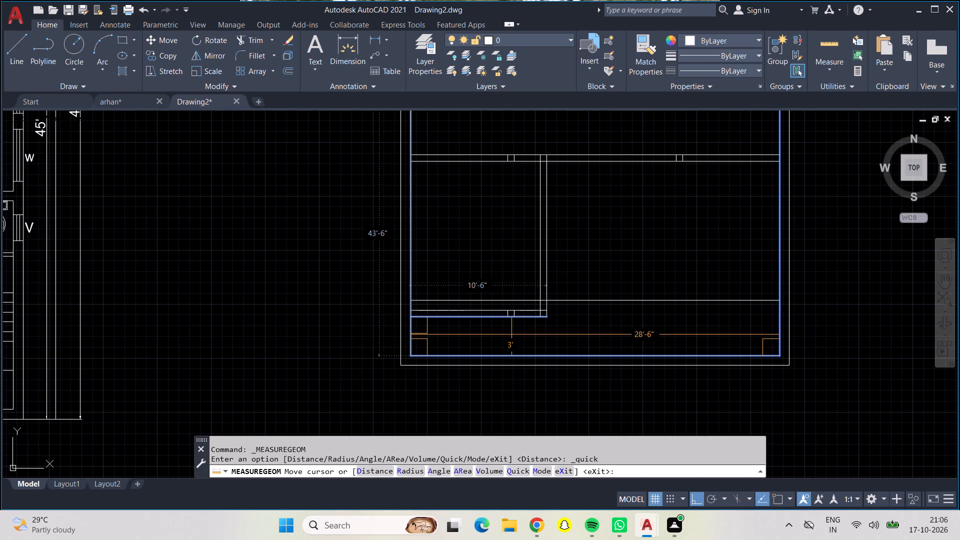
key(Escape)
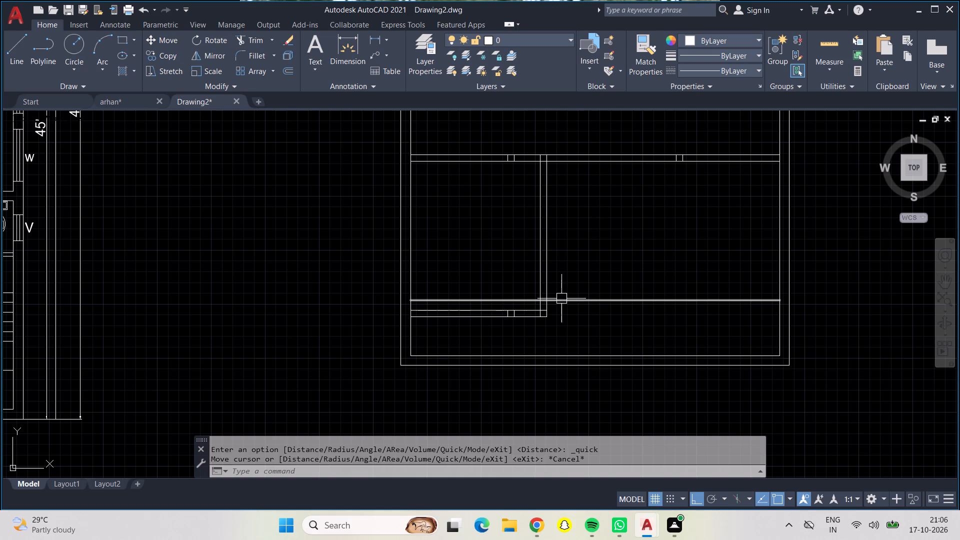
Erase the horizontal line offset 4'3" above the inner south wall line.
click(561, 298)
key(Delete)
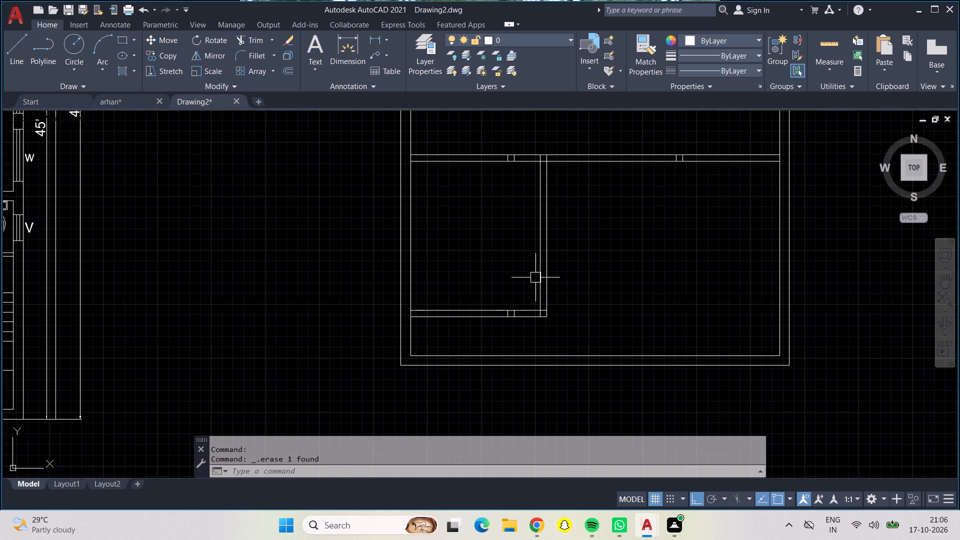
Erase the southwest room's vertical partition lines, both fourth cross wall lines and the eastern short jamb line in that wall.
click(540, 277)
click(550, 290)
click(513, 320)
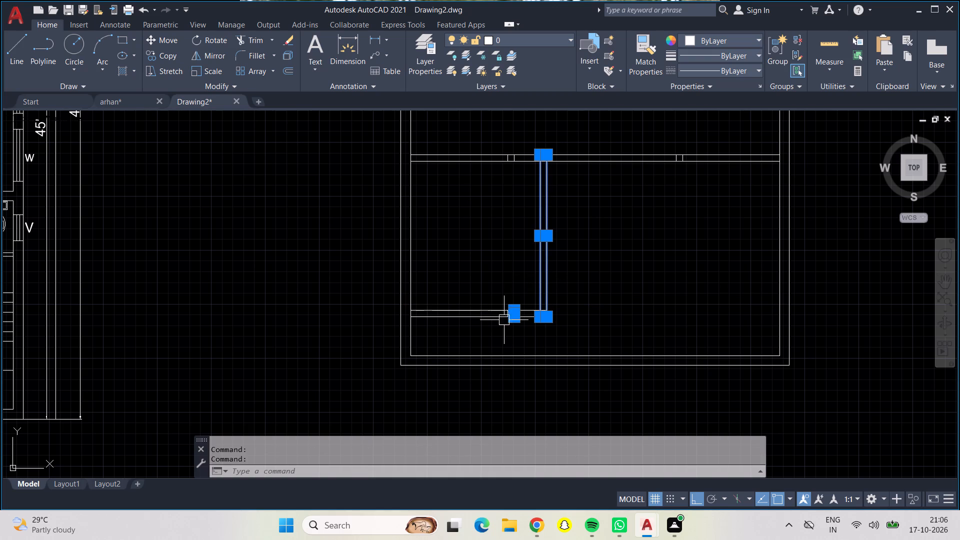
click(495, 318)
click(494, 307)
key(Delete)
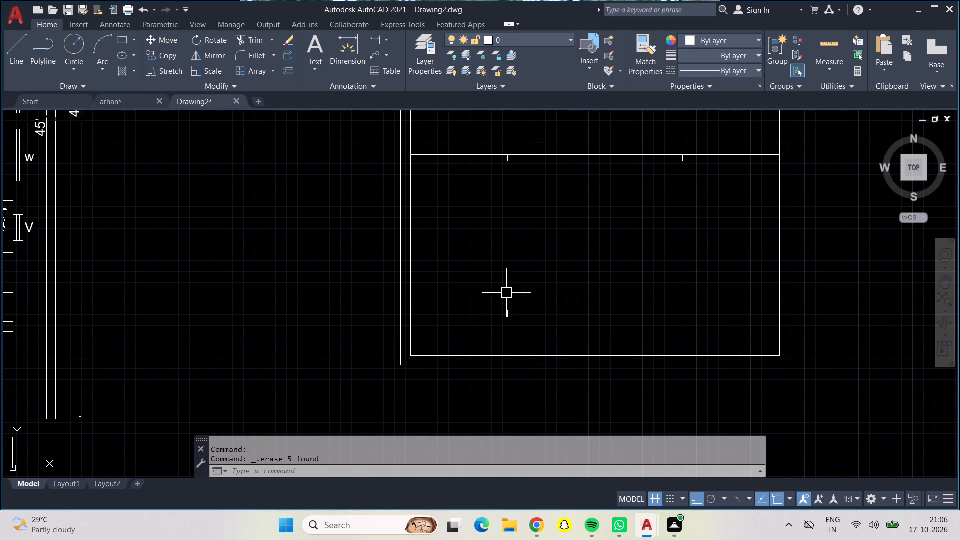
key(Escape)
Offset the third cross wall's south line 12' to the south.
key(o)
key(Return)
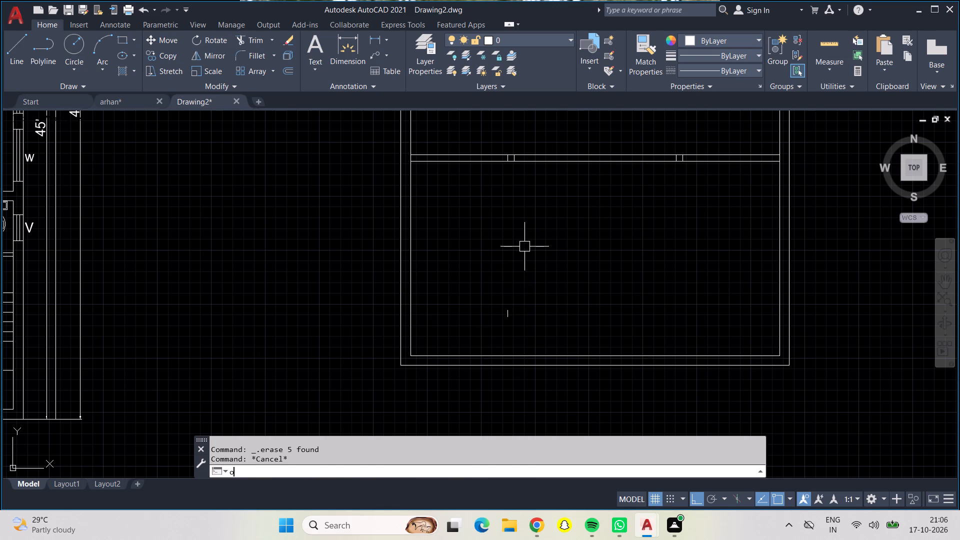
text(12')
key(Return)
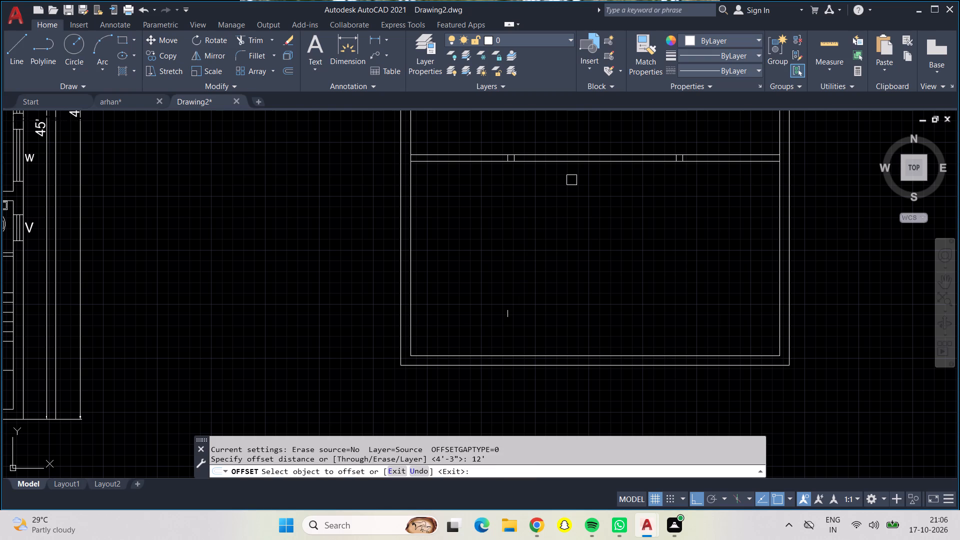
click(573, 158)
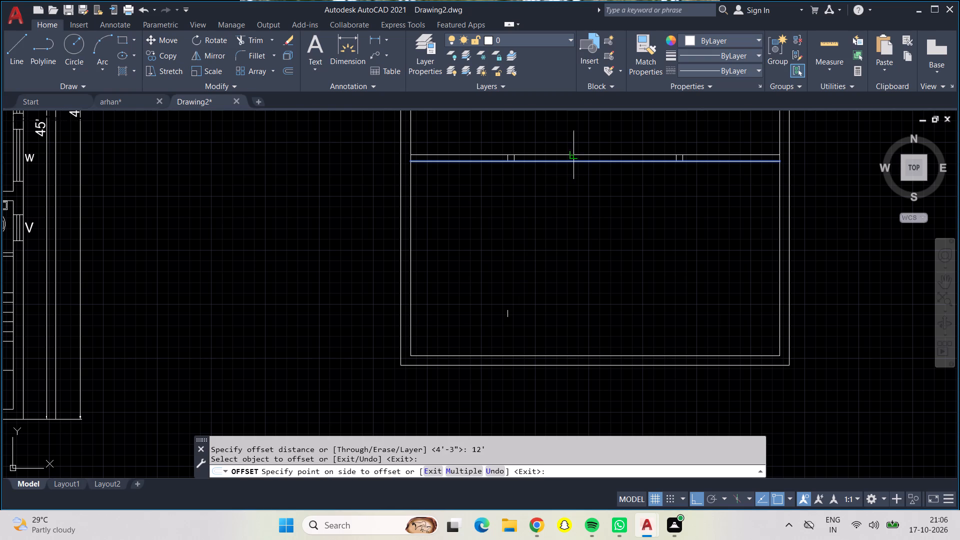
click(551, 257)
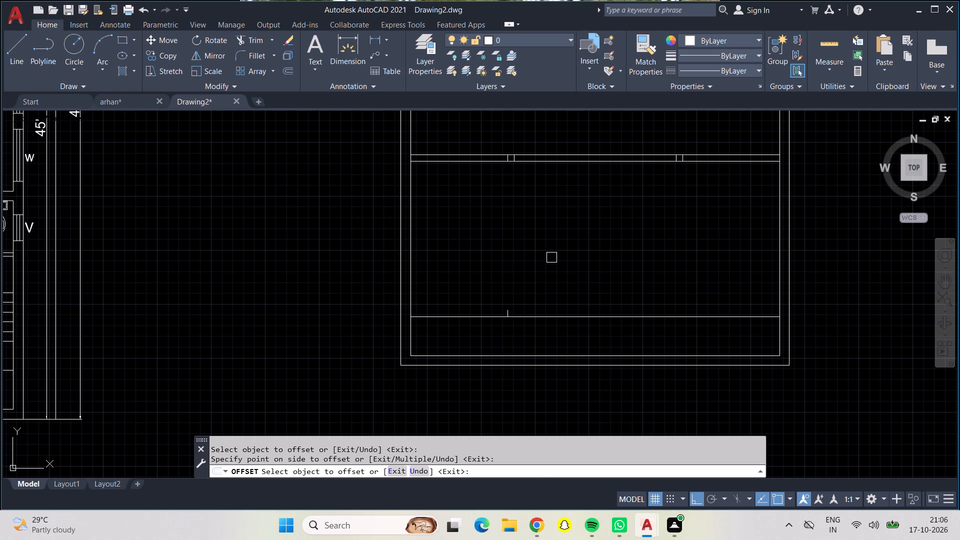
click(549, 282)
key(Escape)
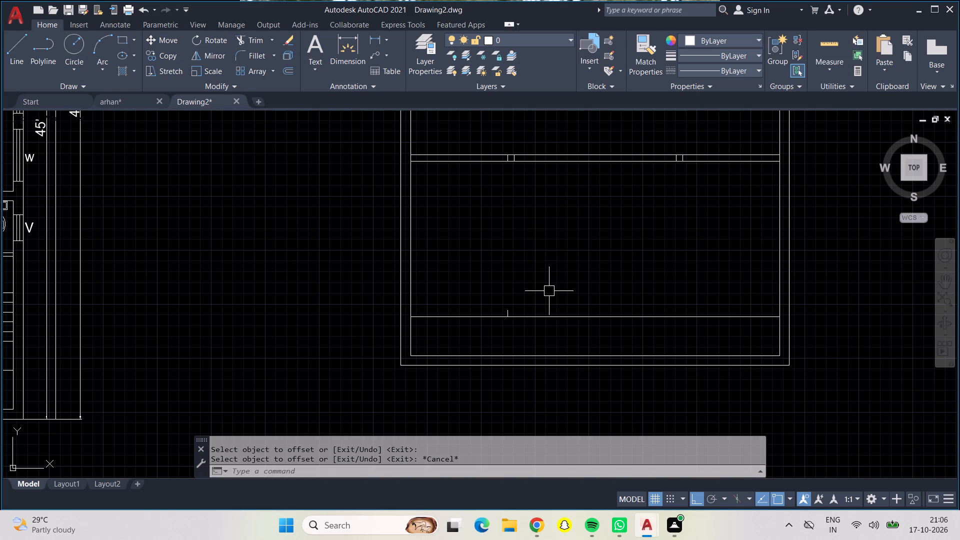
Offset the new horizontal line 6" to the south to form the fourth cross wall.
key(o)
key(Return)
text(6")
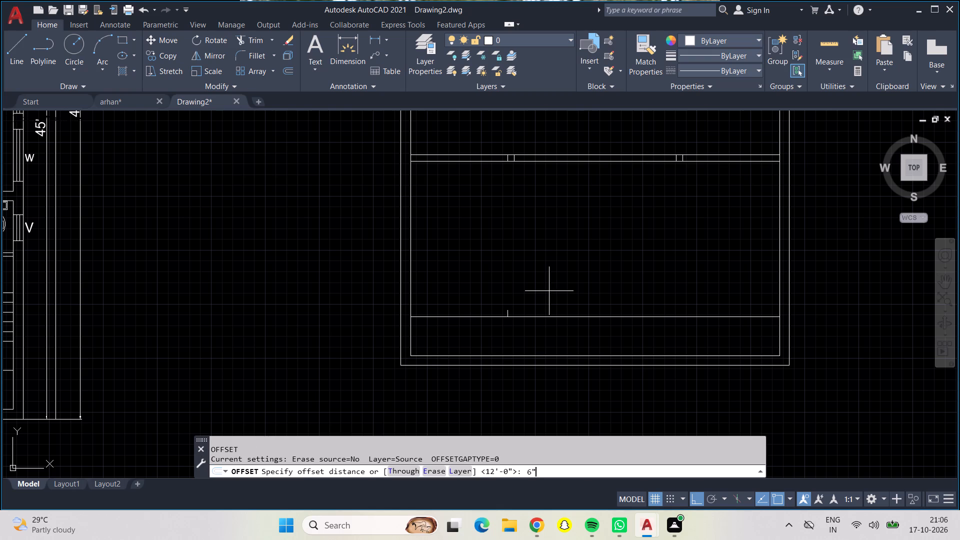
key(Return)
click(539, 316)
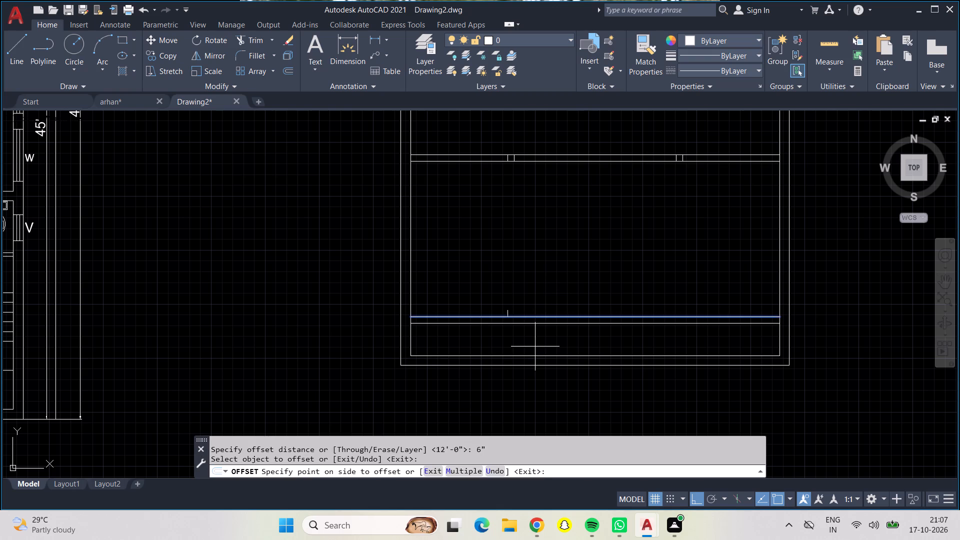
click(535, 346)
key(Escape)
Offset the inner west wall line 10' to the east.
key(o)
key(Return)
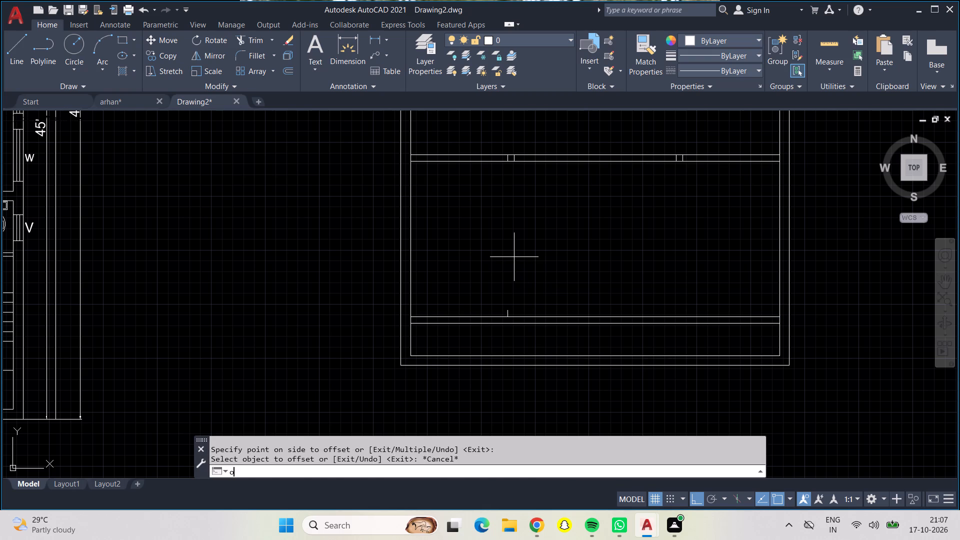
key(1)
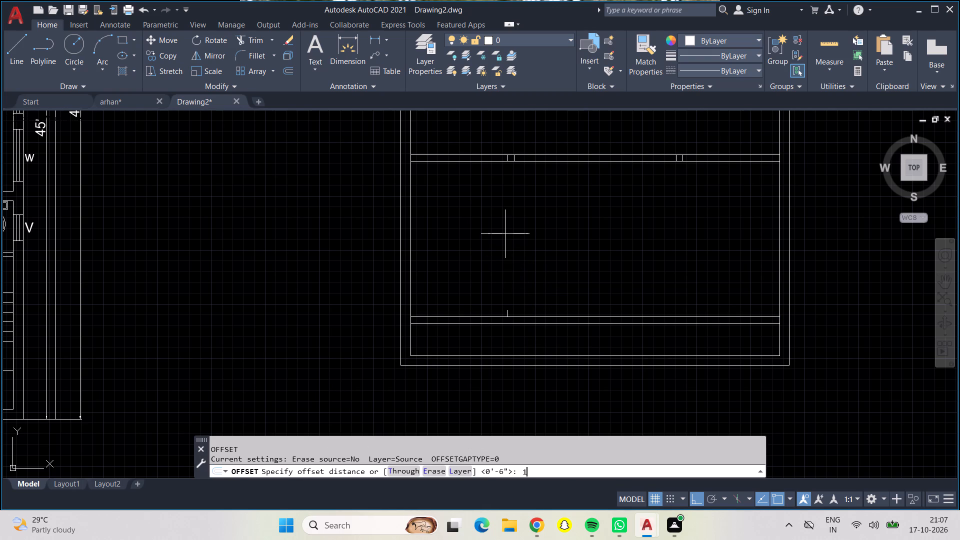
text(0')
key(Return)
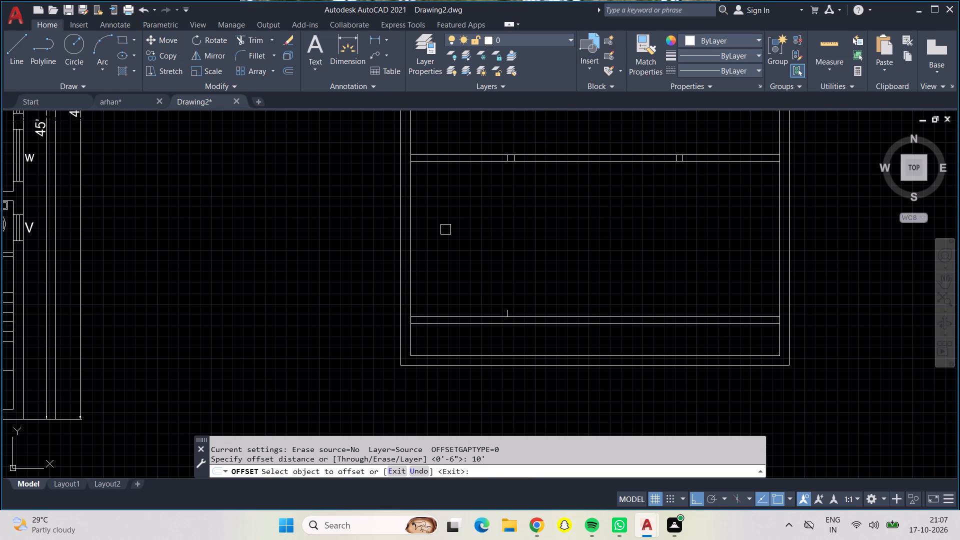
click(415, 249)
click(543, 240)
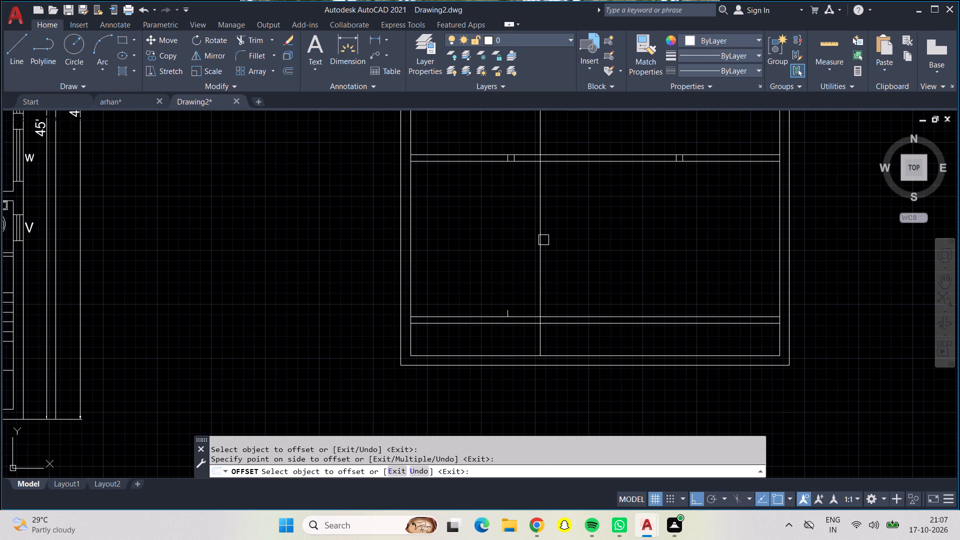
key(Escape)
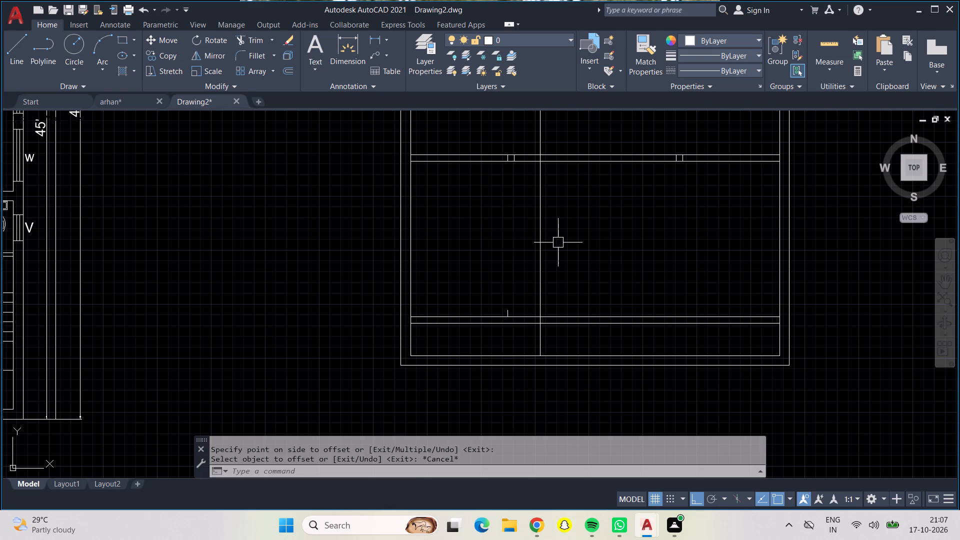
Offset the new vertical line 6" to the east to form the partition.
key(o)
key(Return)
text(6")
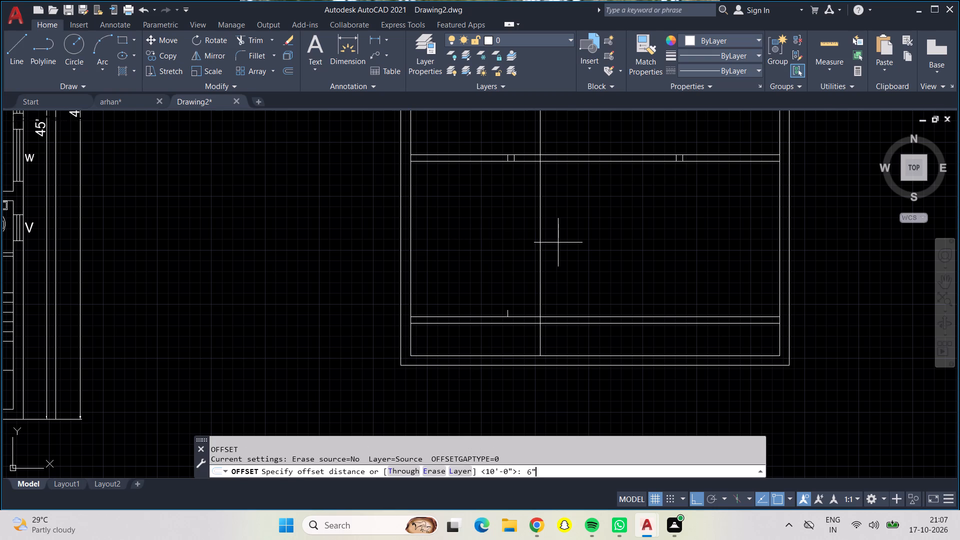
key(Return)
click(542, 283)
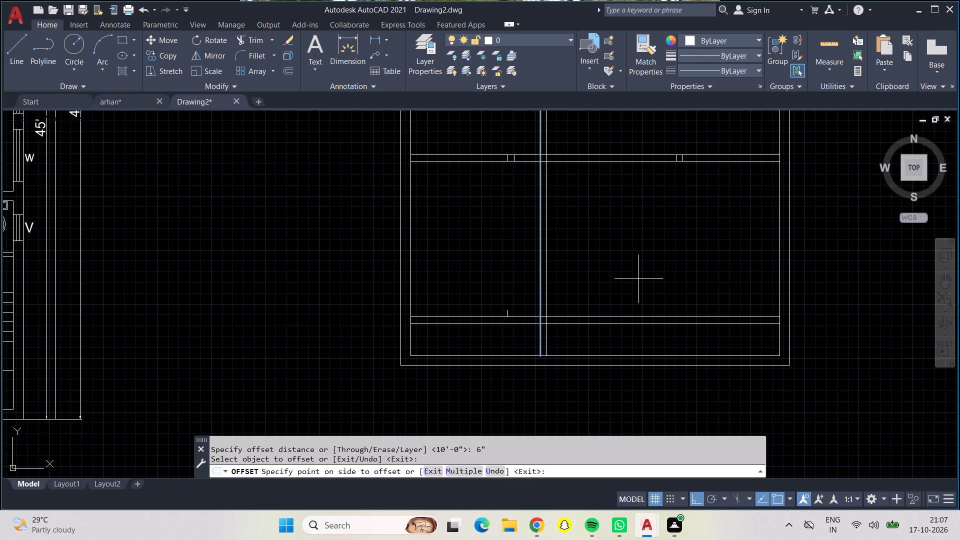
click(642, 277)
scroll(622, 243, down, 1)
middle_drag(622, 243, 619, 270)
key(Escape)
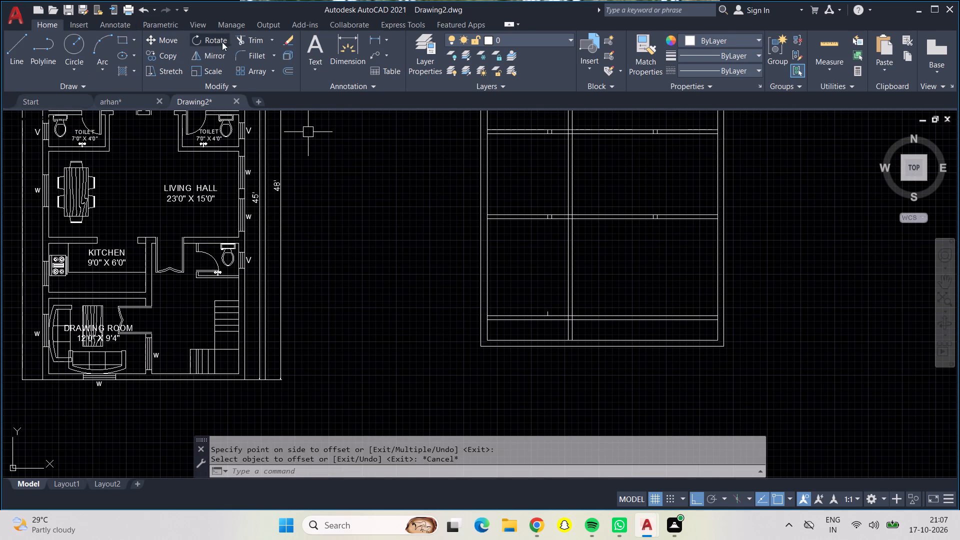
Trim the vertical partition south of the fourth cross wall and remove the stray short line above that wall.
click(240, 41)
scroll(544, 322, up, 2)
scroll(544, 322, down, 1)
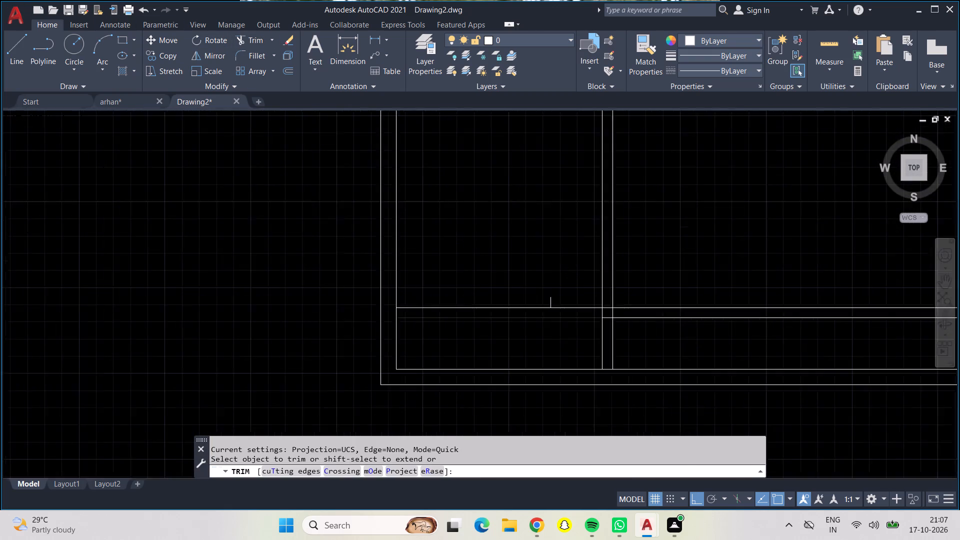
scroll(544, 322, up, 1)
drag(553, 334, 637, 325)
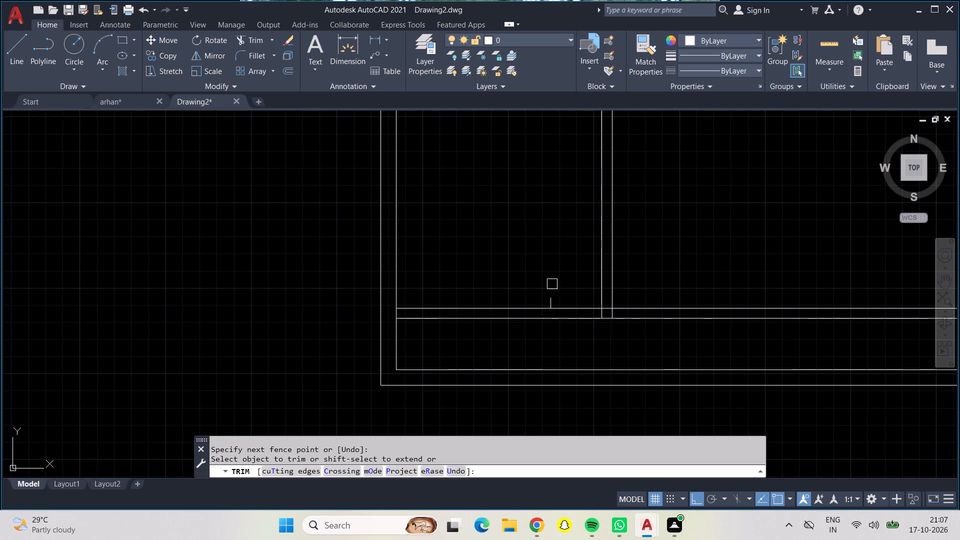
click(549, 300)
Trim away the vertical partition between the second and third cross walls and north of the second cross wall.
scroll(556, 279, down, 1)
middle_drag(556, 225, 538, 388)
middle_click(538, 391)
drag(519, 217, 591, 245)
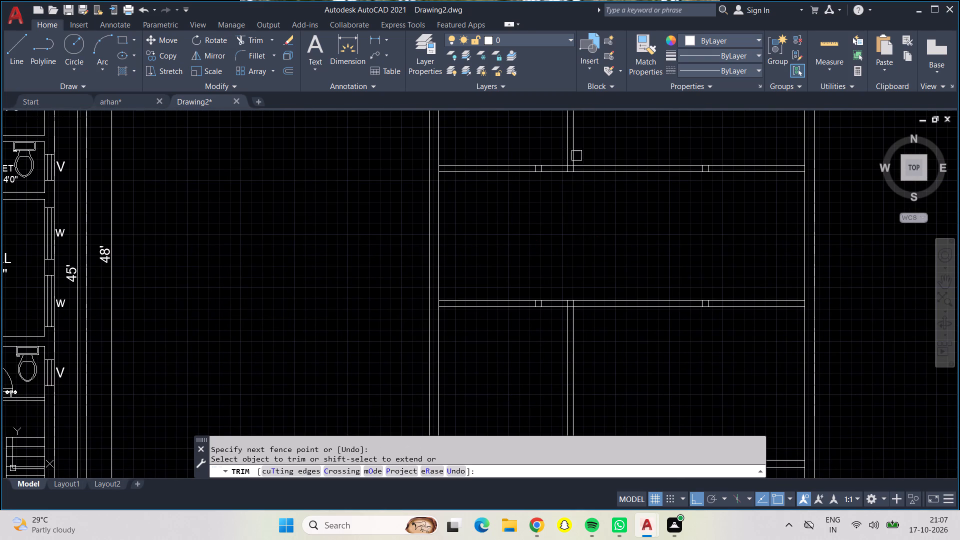
drag(540, 141, 607, 130)
scroll(609, 159, up, 1)
scroll(609, 159, down, 1)
scroll(603, 249, down, 1)
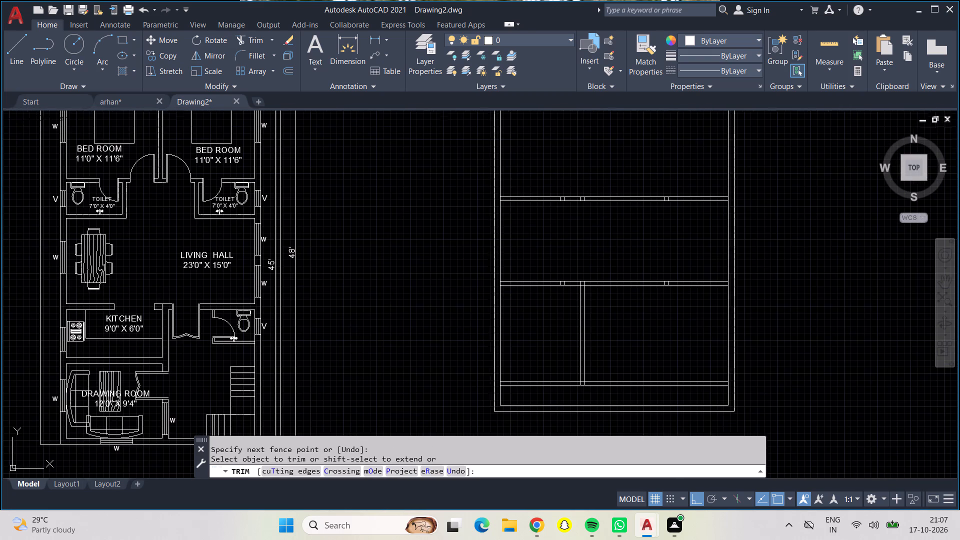
middle_drag(603, 249, 573, 172)
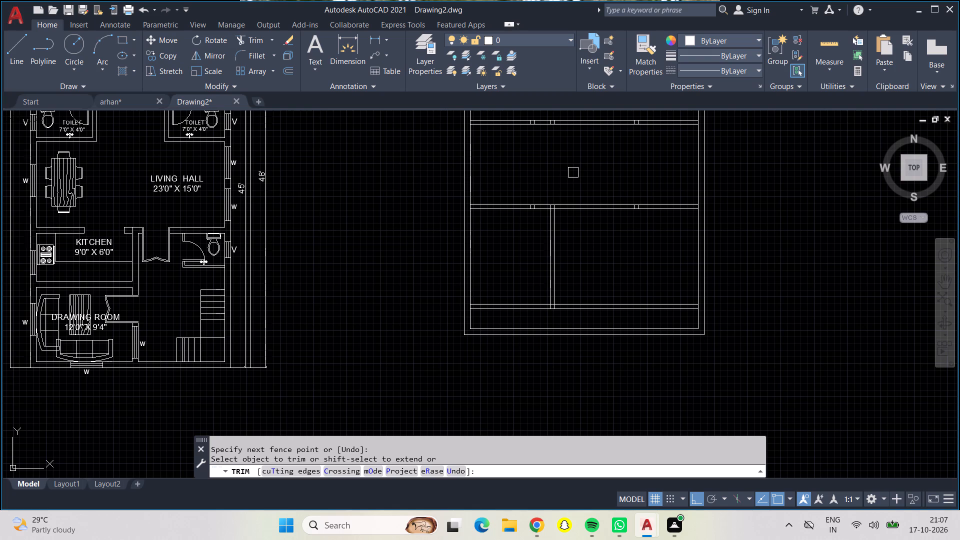
key(Escape)
Offset the inner south wall line 4'3" to the north.
key(o)
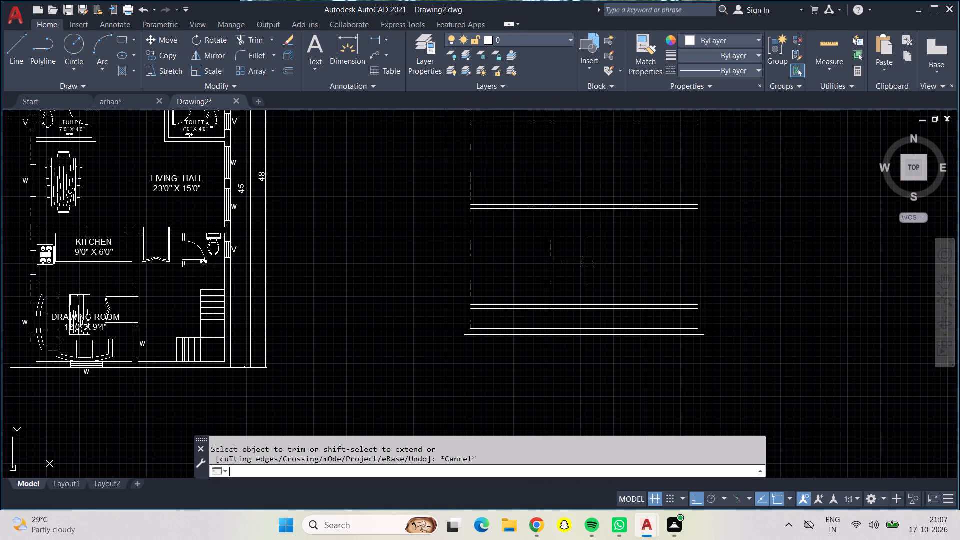
key(Return)
text(4')
text(3")
key(Return)
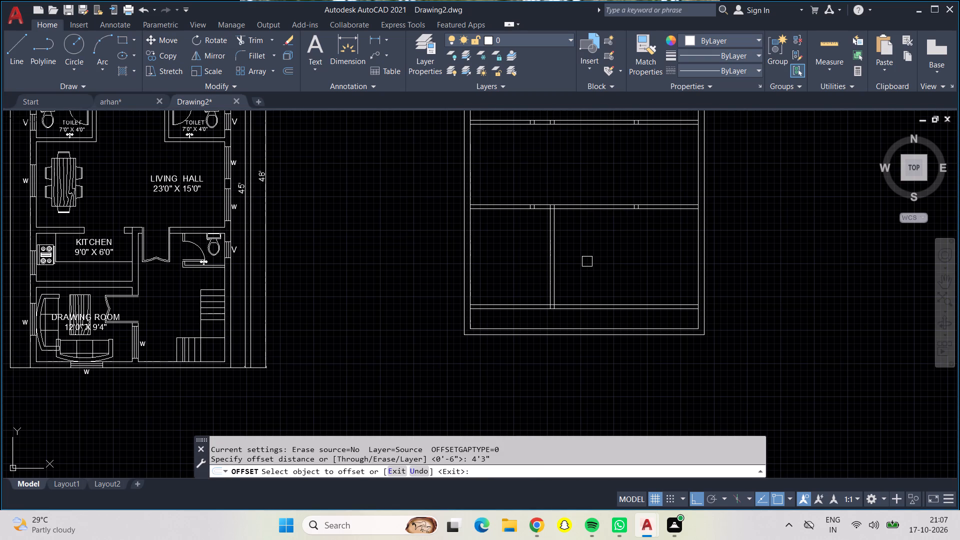
click(577, 325)
click(606, 252)
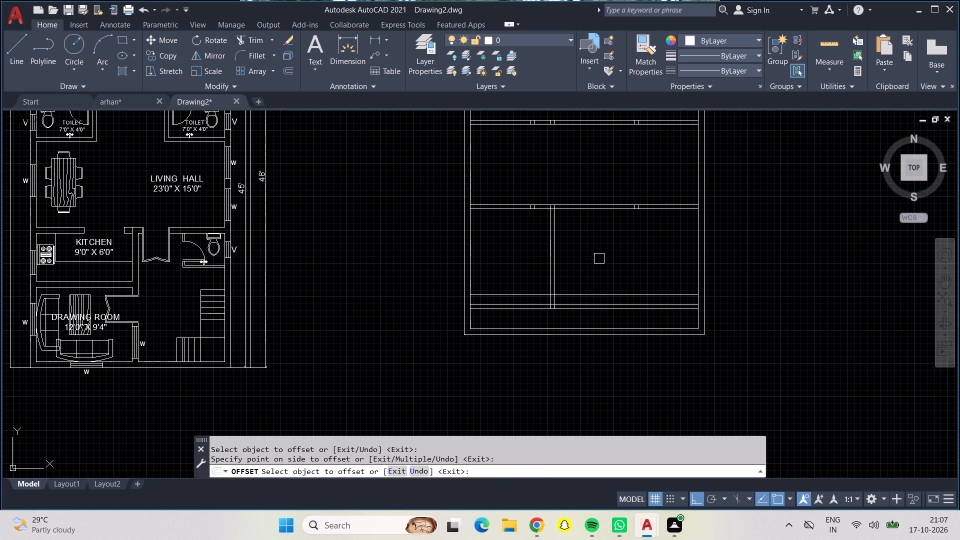
scroll(575, 304, up, 2)
scroll(575, 304, down, 1)
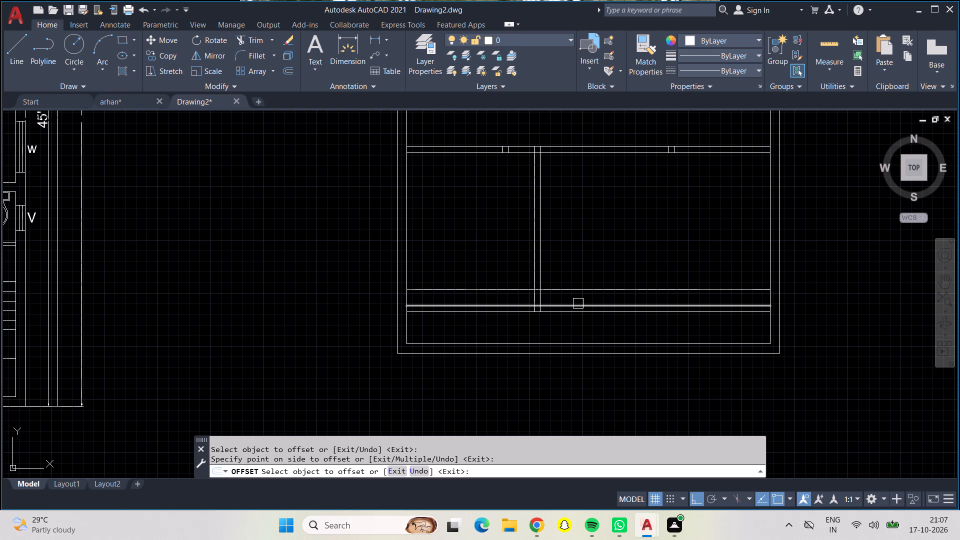
key(Escape)
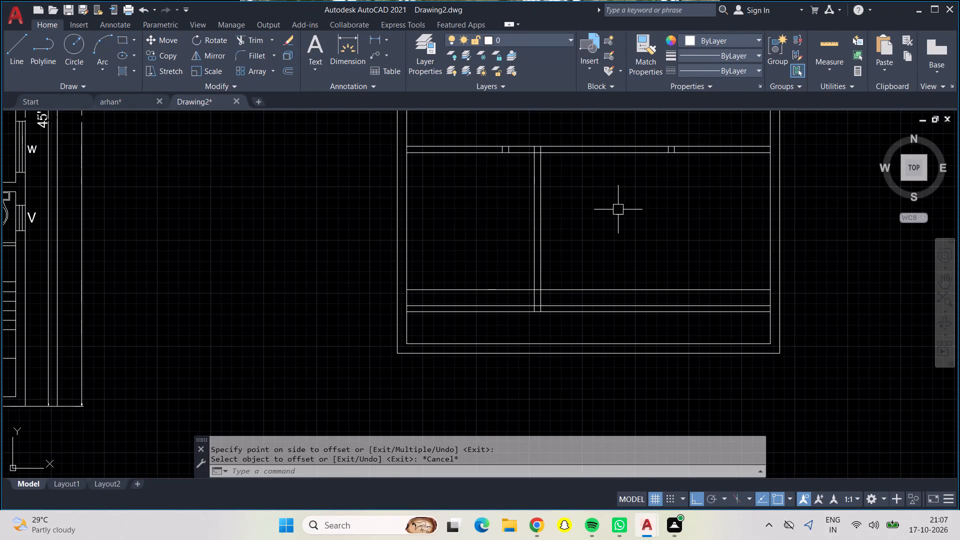
Offset the third cross wall's south line 7' to the south.
key(o)
key(Return)
text(7')
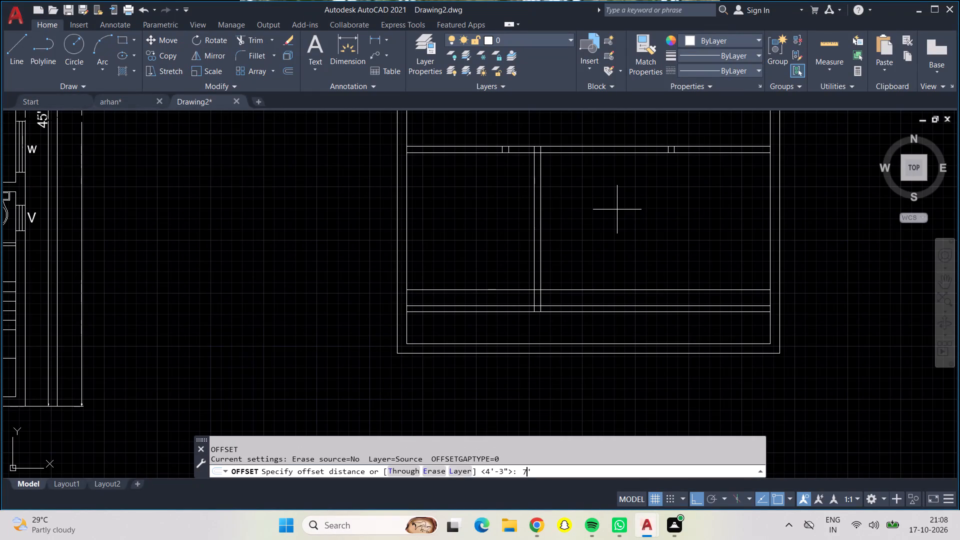
key(Return)
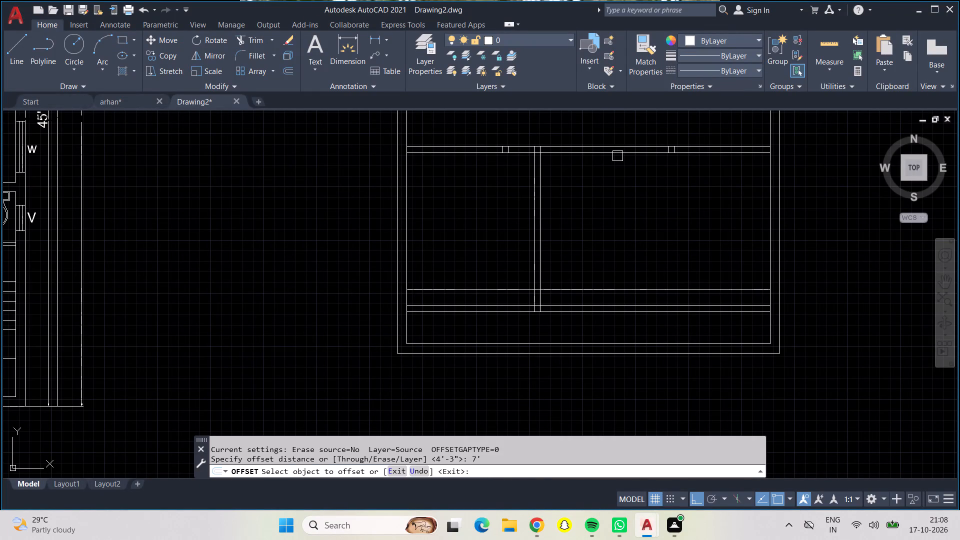
click(617, 152)
click(612, 214)
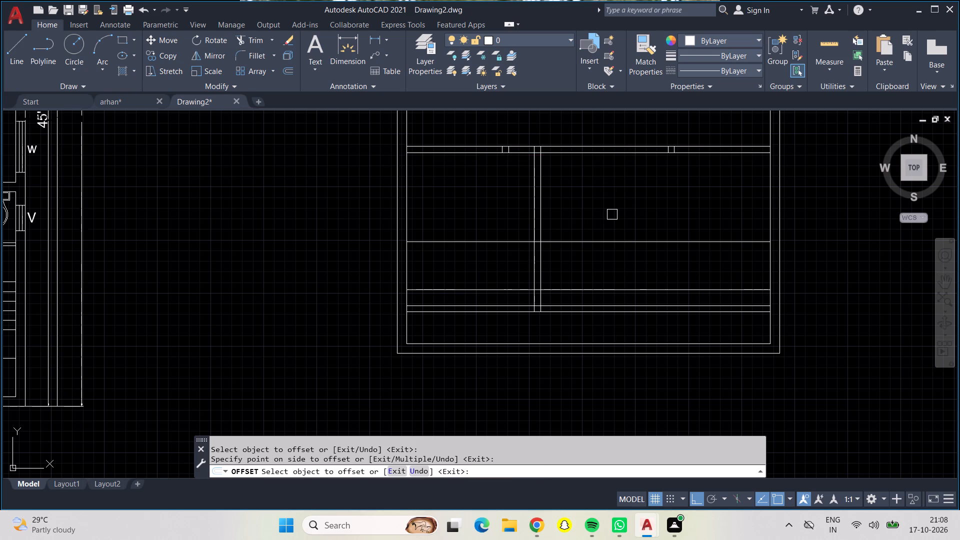
key(Escape)
Offset the new horizontal line below the third cross wall 6" to the south to form another cross wall.
key(o)
key(Return)
text(6")
key(Return)
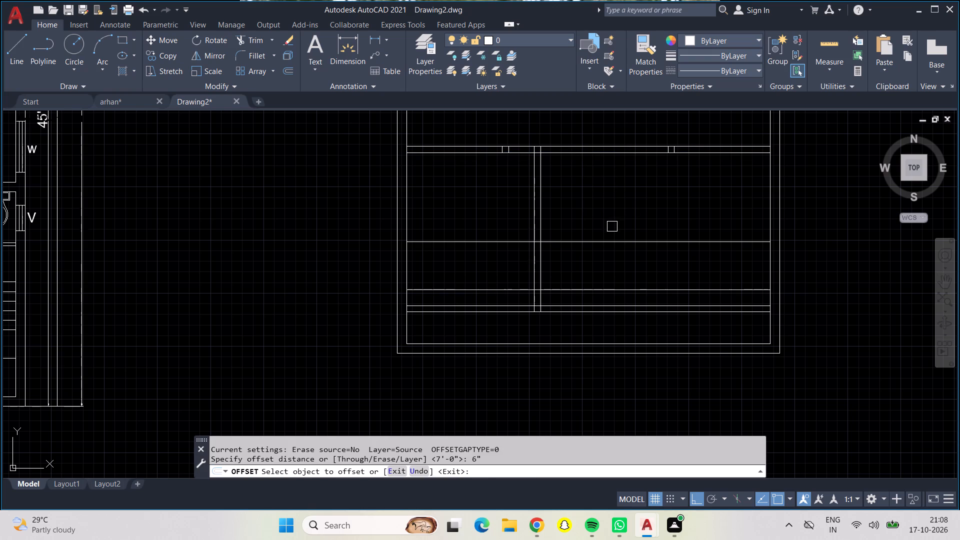
click(610, 245)
click(607, 290)
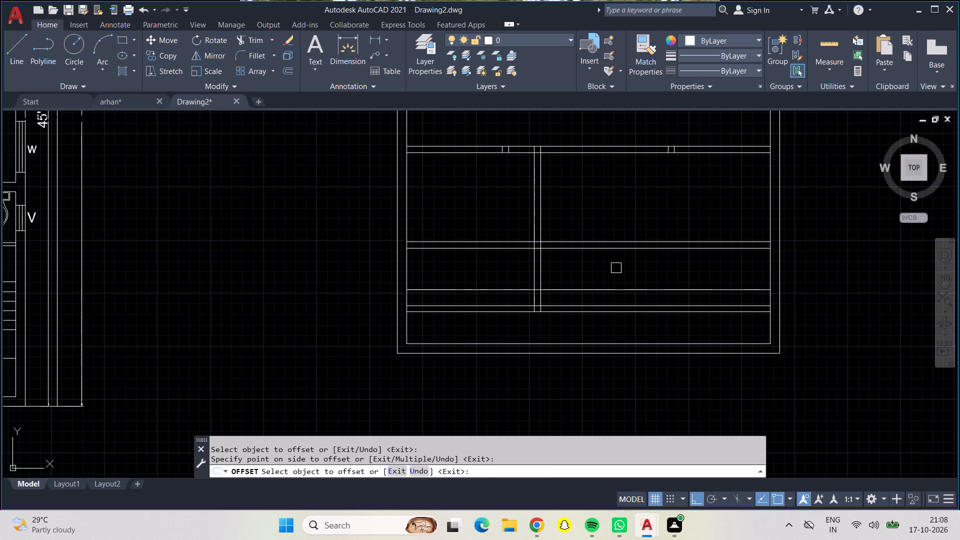
Trim away the single horizontal line 4'3" north of the inner south wall on both sides of the vertical partition.
click(238, 39)
click(483, 290)
click(560, 288)
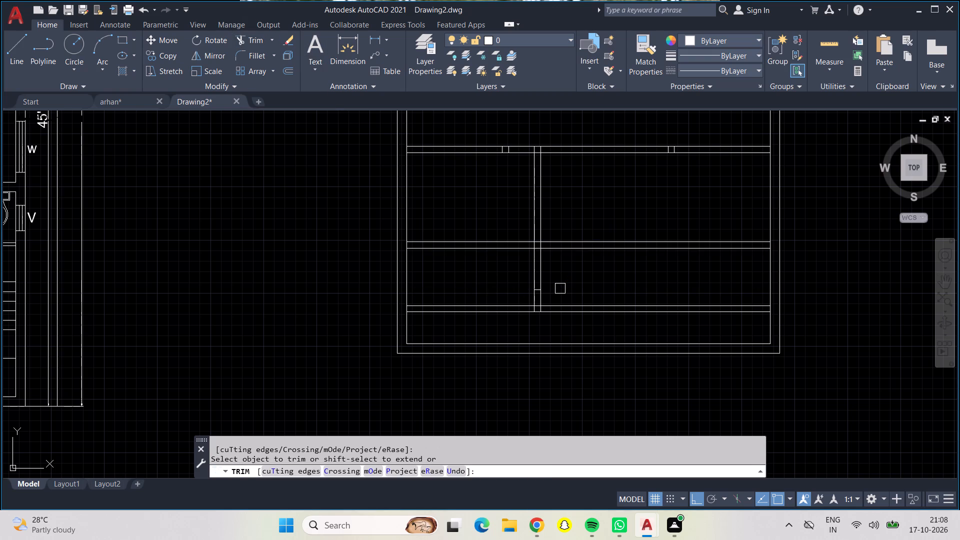
Trim the cross wall 7' south of the third one west of the vertical partition, and the southernmost cross wall east of it.
drag(468, 191, 482, 267)
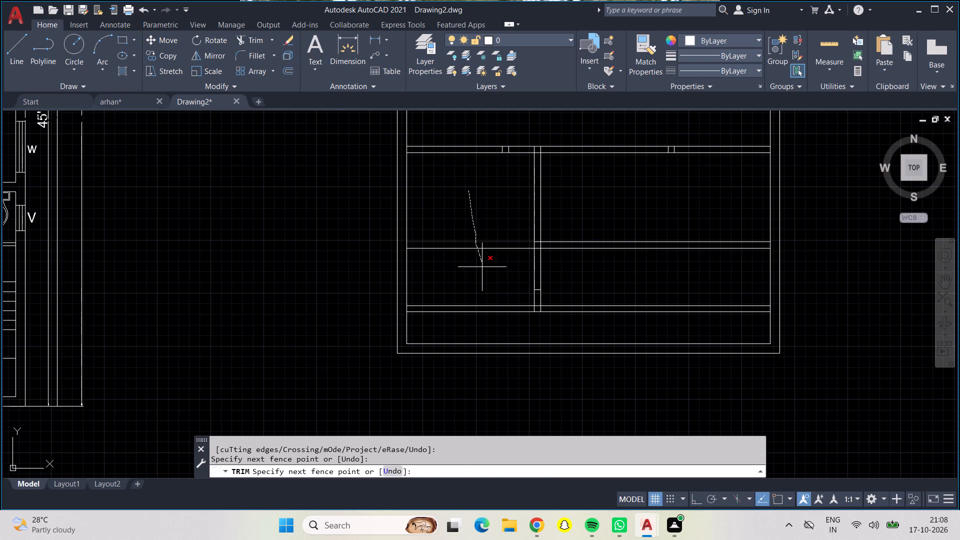
drag(482, 267, 482, 268)
drag(561, 286, 571, 313)
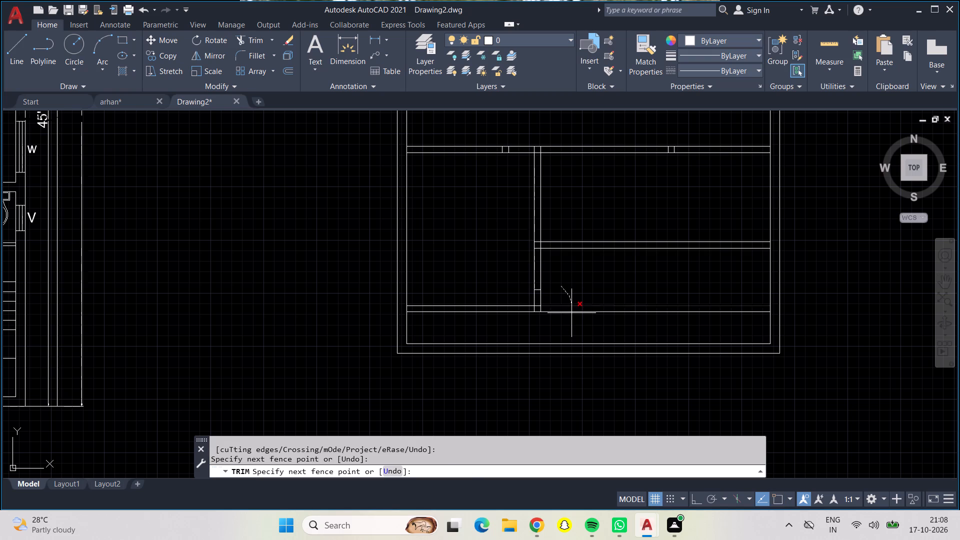
drag(571, 313, 549, 317)
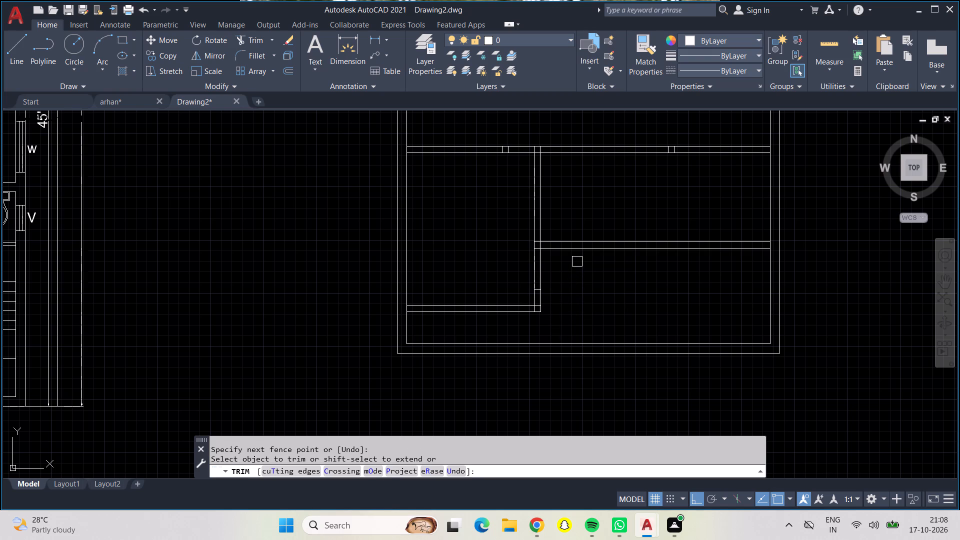
key(Escape)
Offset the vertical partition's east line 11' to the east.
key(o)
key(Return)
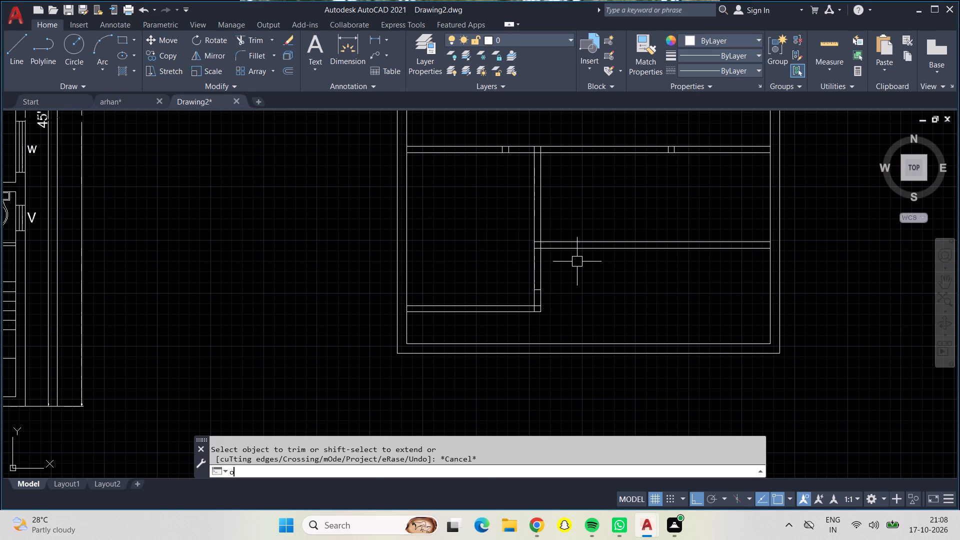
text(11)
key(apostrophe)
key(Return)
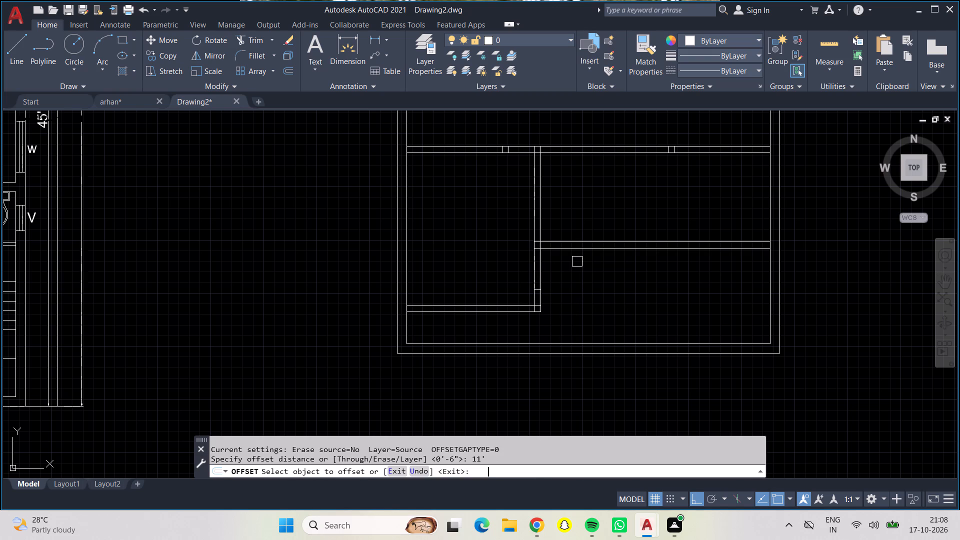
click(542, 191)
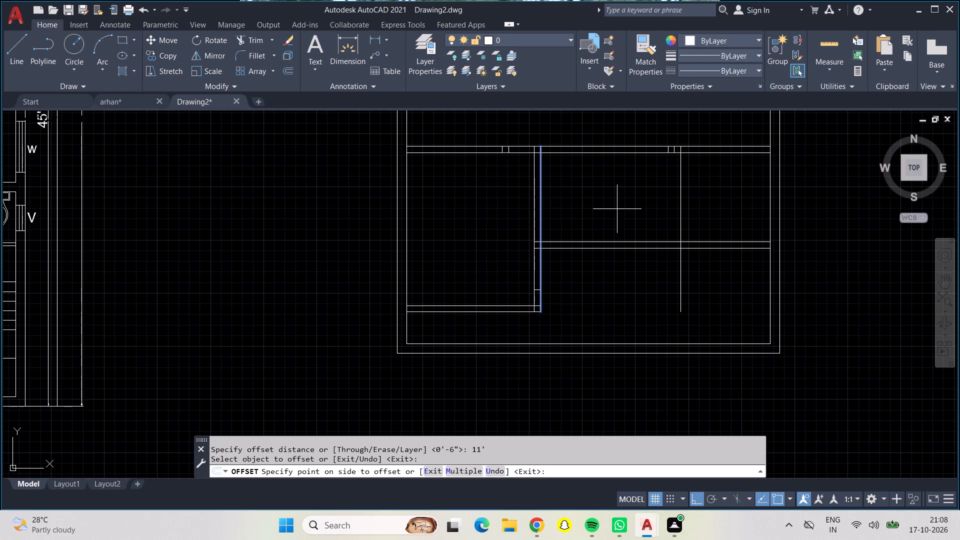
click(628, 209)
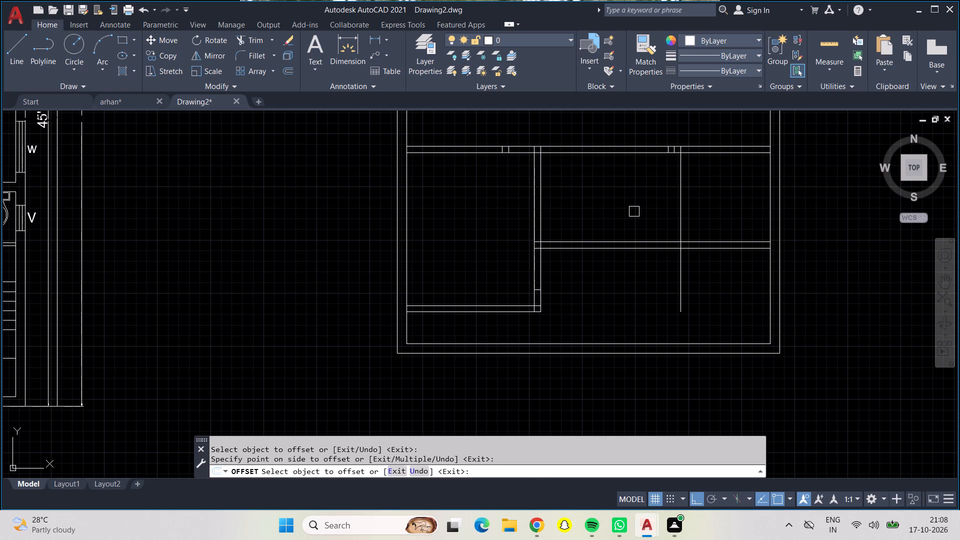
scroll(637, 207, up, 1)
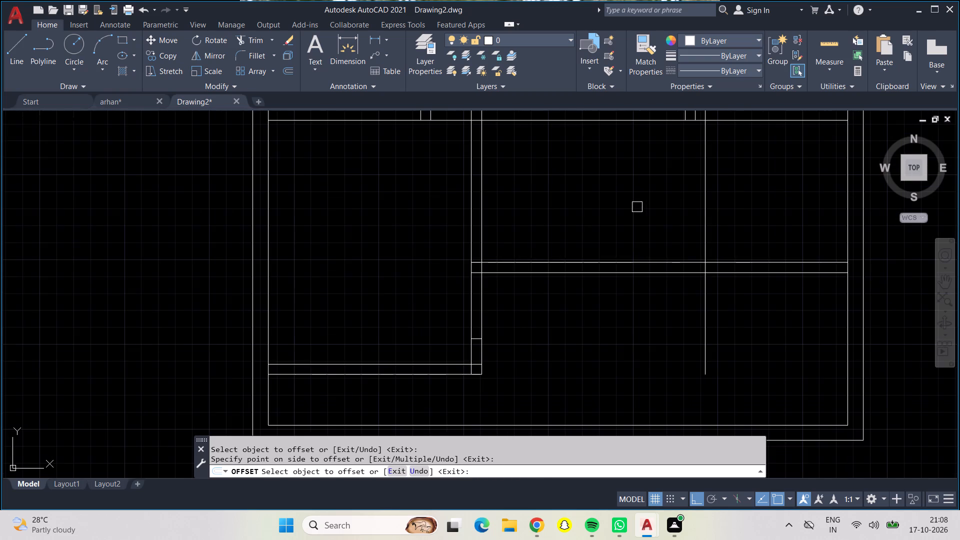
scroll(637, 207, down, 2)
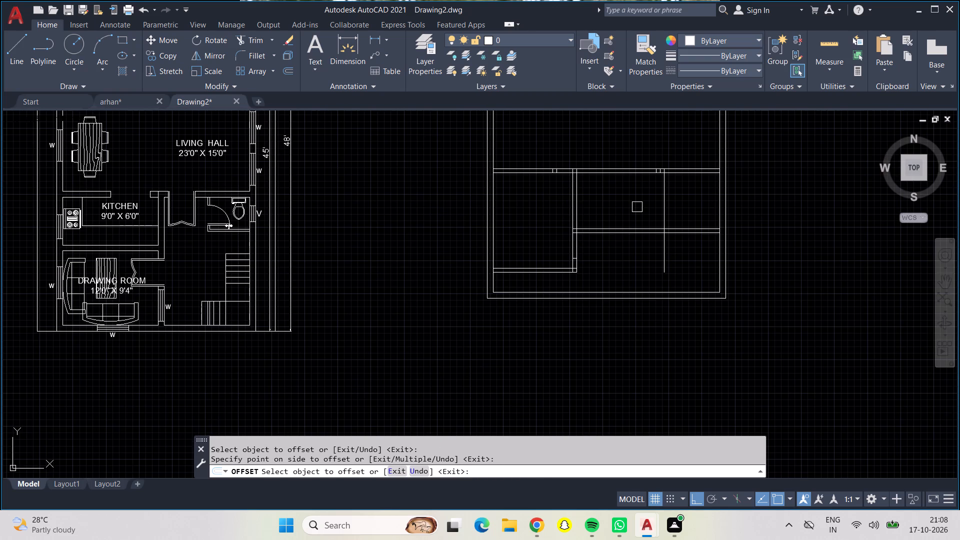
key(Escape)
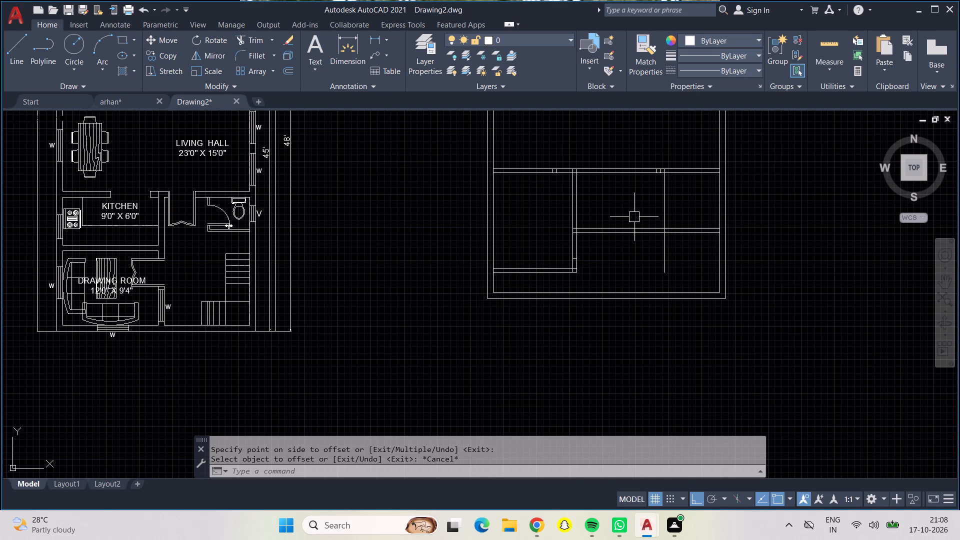
Delete both lines of the cross wall east of the vertical partition together with the single vertical line crossing it.
click(635, 225)
click(638, 237)
click(665, 206)
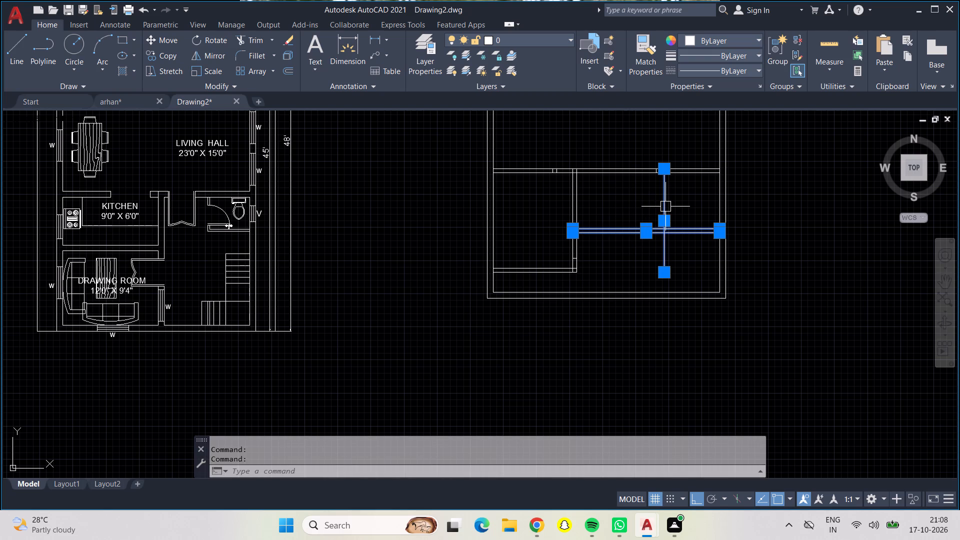
key(Delete)
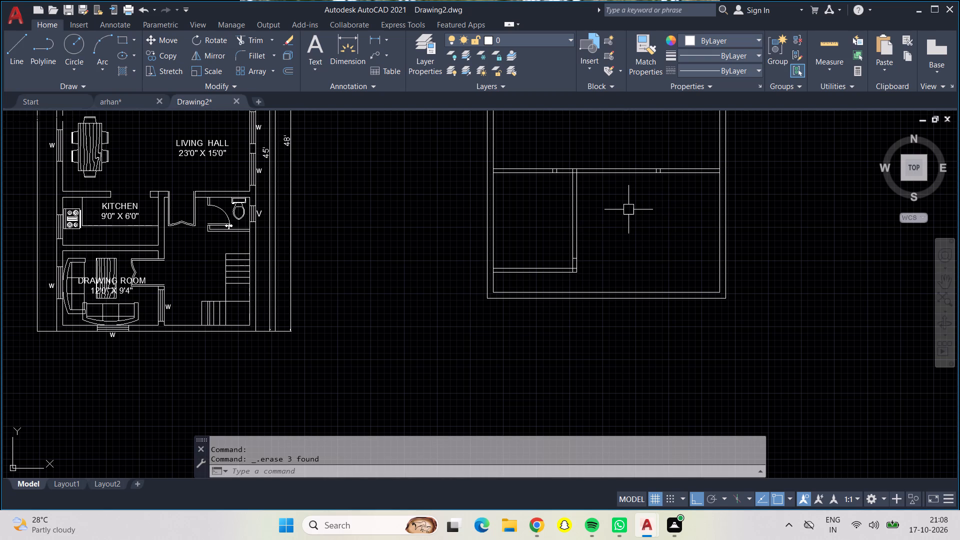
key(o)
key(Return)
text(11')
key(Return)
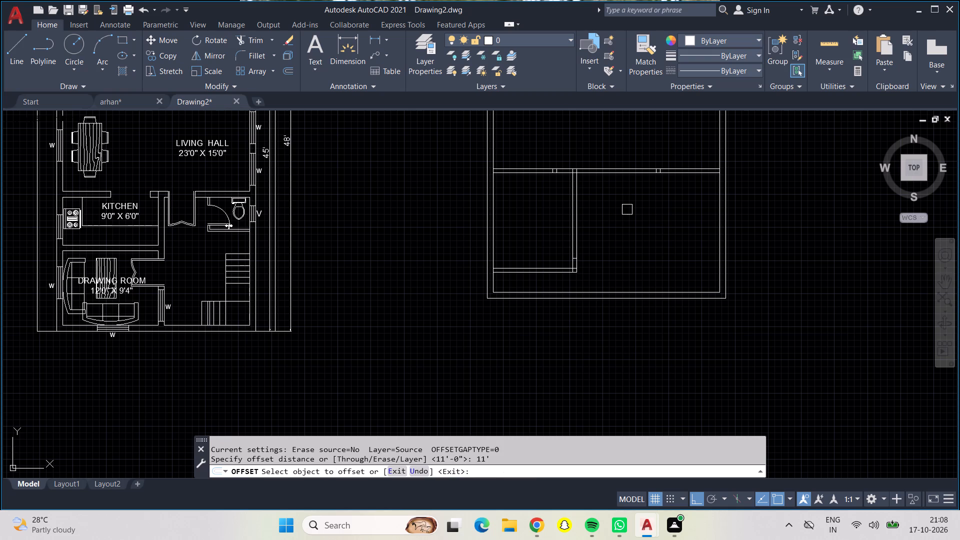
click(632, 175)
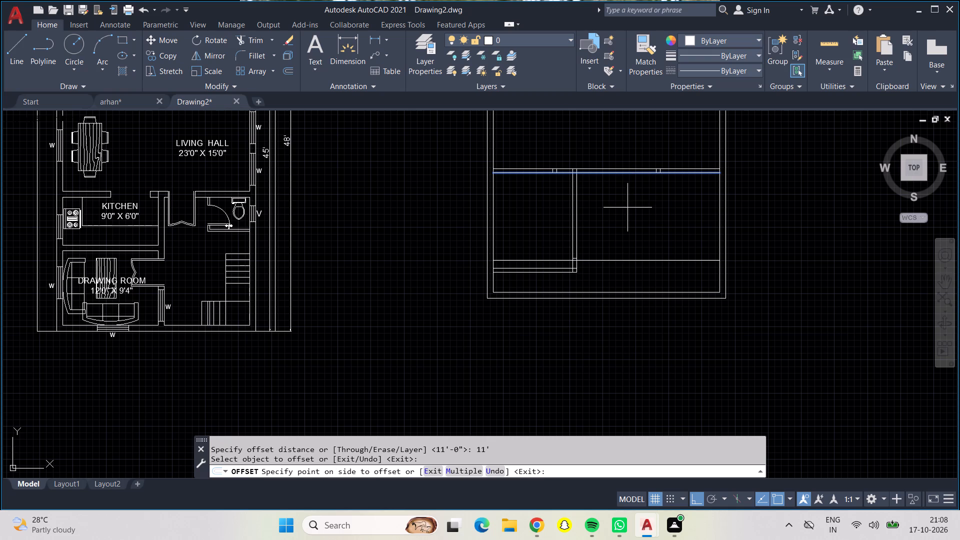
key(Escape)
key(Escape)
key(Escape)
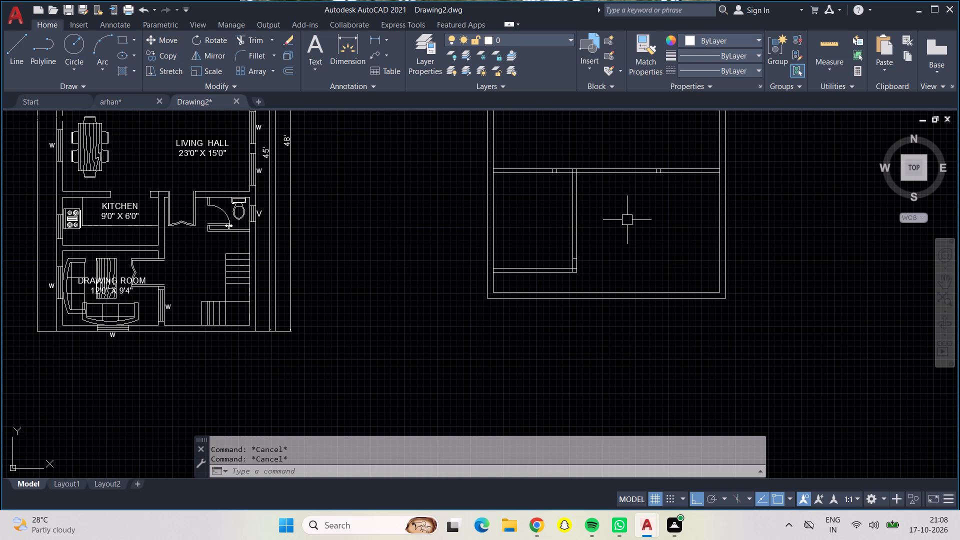
Offset the third cross wall's south line 8' to the south.
key(o)
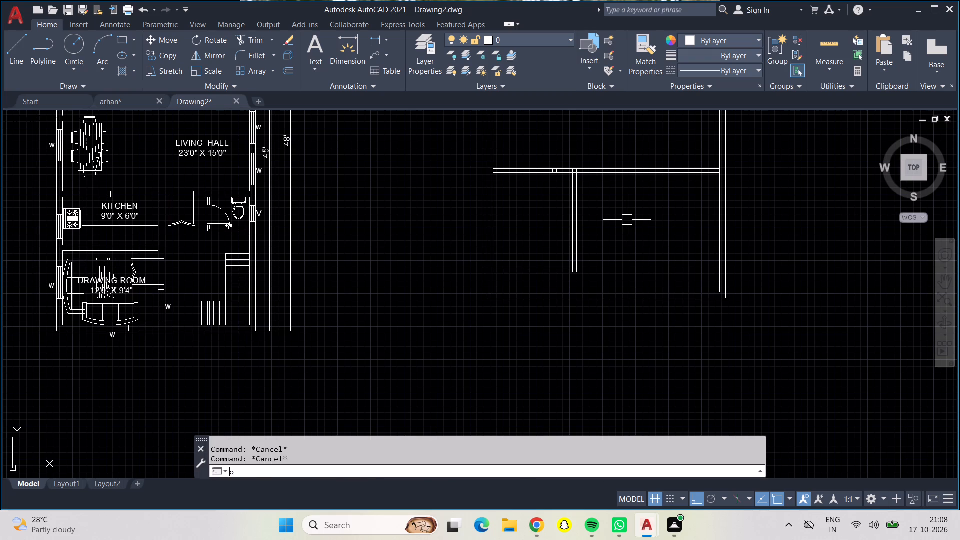
key(Return)
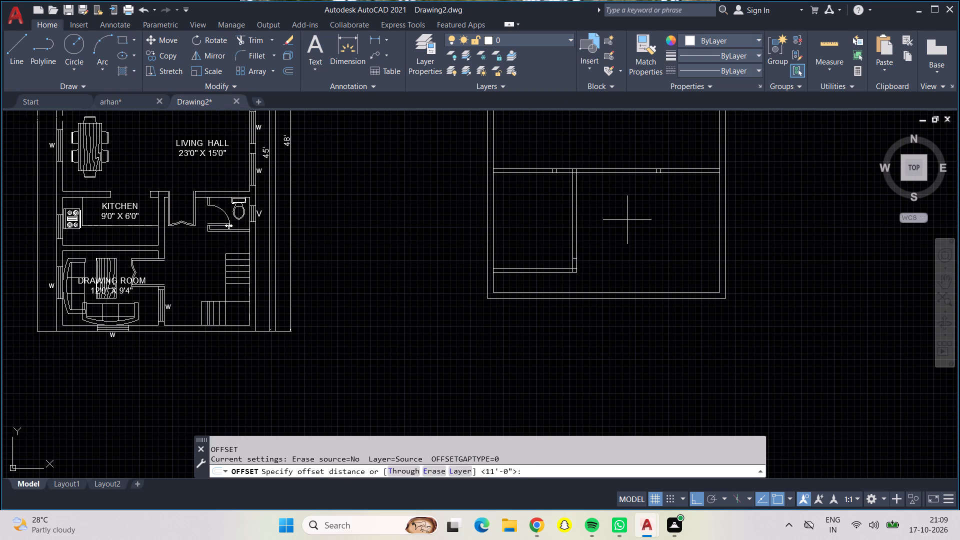
text(8')
key(Return)
click(635, 172)
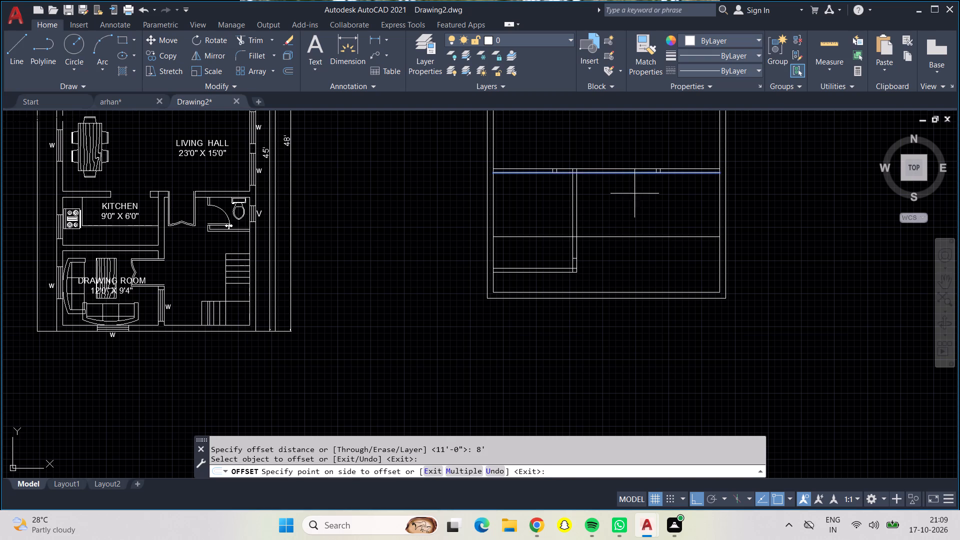
click(632, 207)
key(Escape)
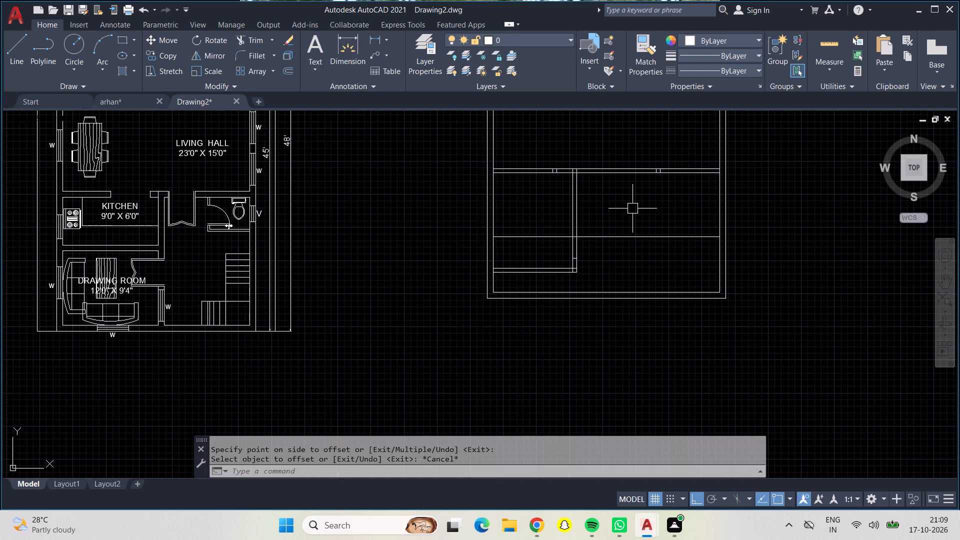
Offset the new horizontal line below the third cross wall 6" to the south to form a cross wall.
key(o)
key(Return)
text(6")
key(Return)
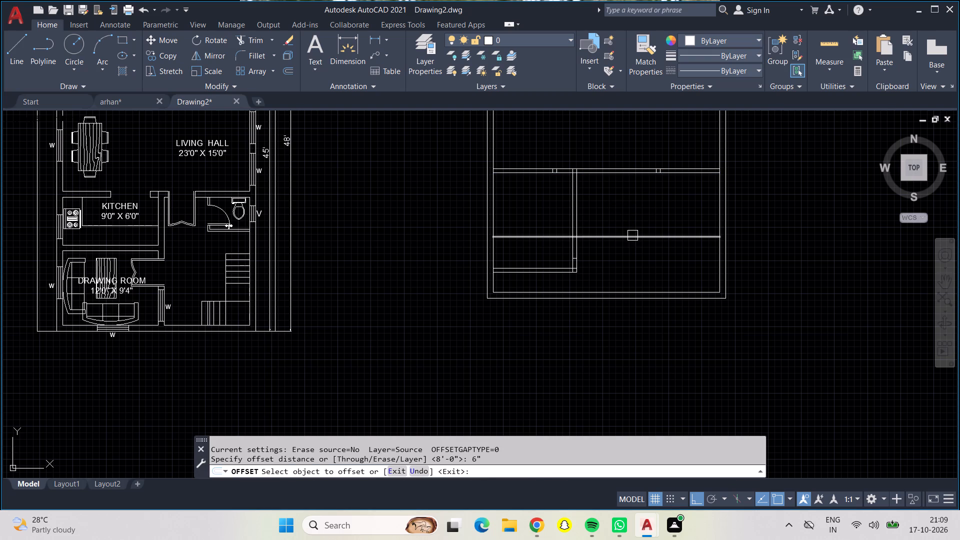
click(632, 235)
click(632, 267)
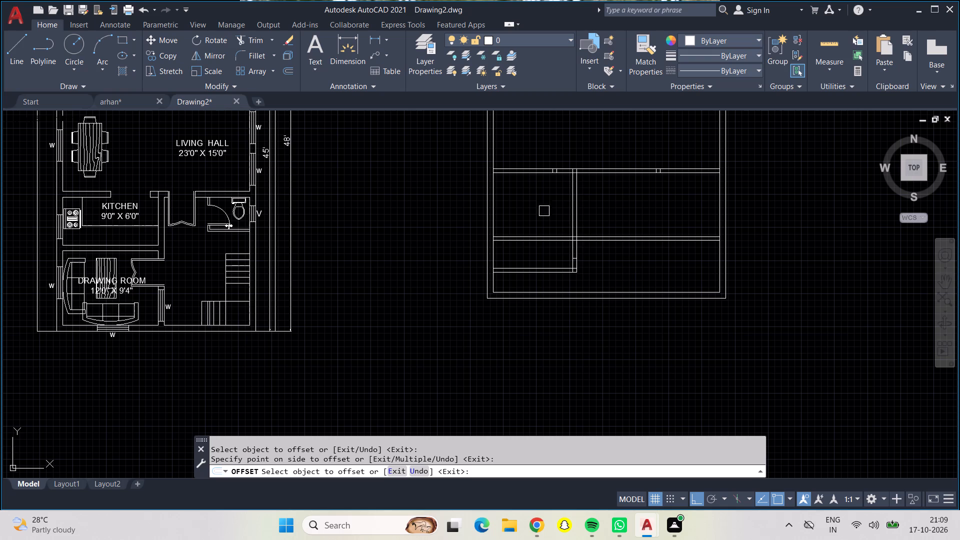
key(Escape)
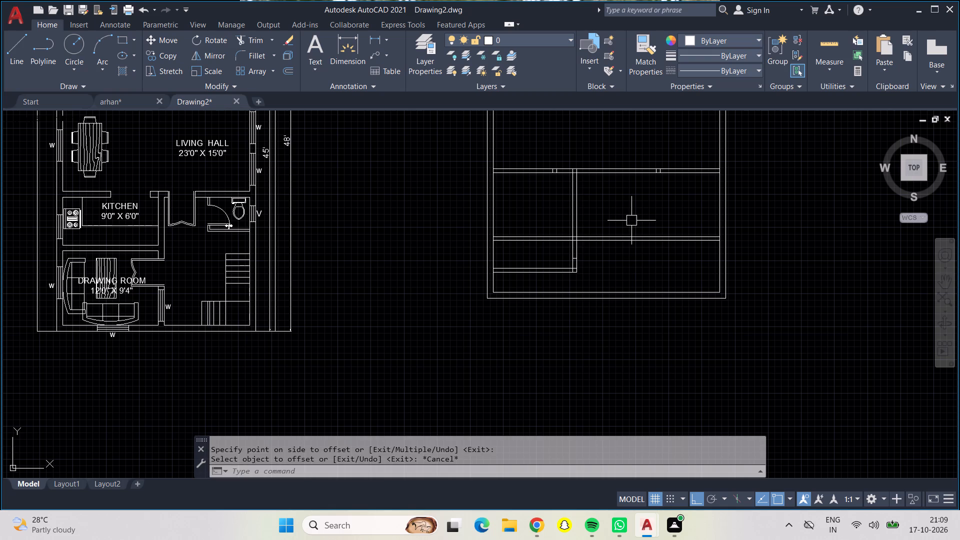
Offset the vertical partition's east line 9' to the east.
key(o)
key(Return)
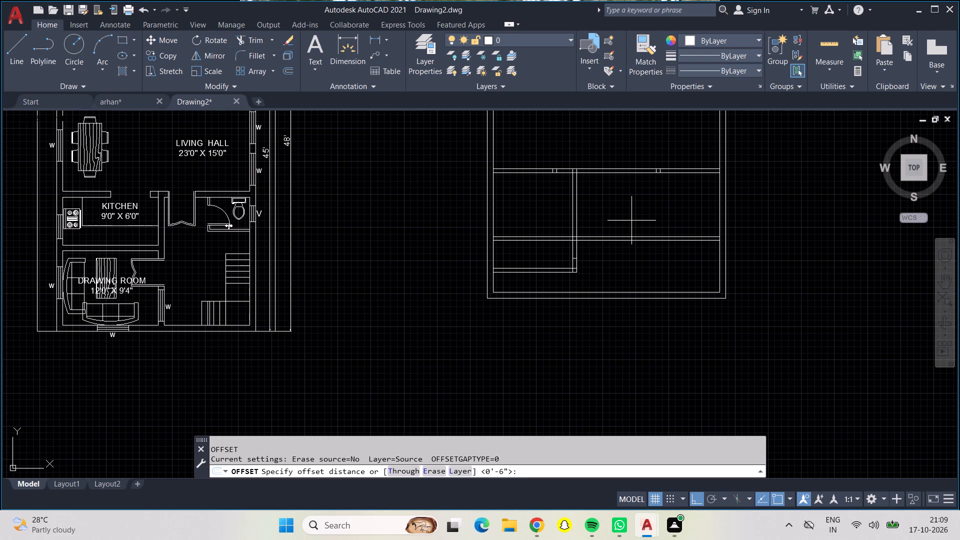
text(9')
key(Return)
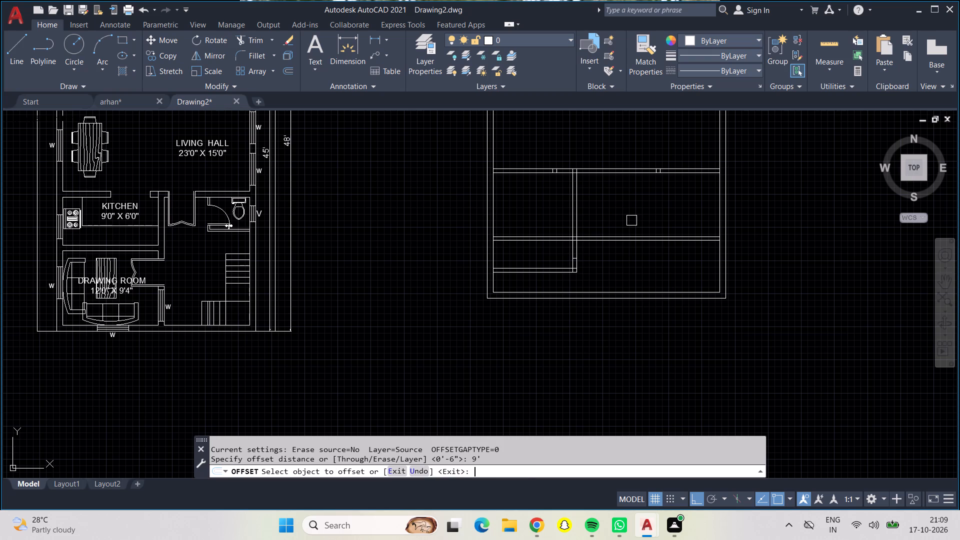
click(581, 217)
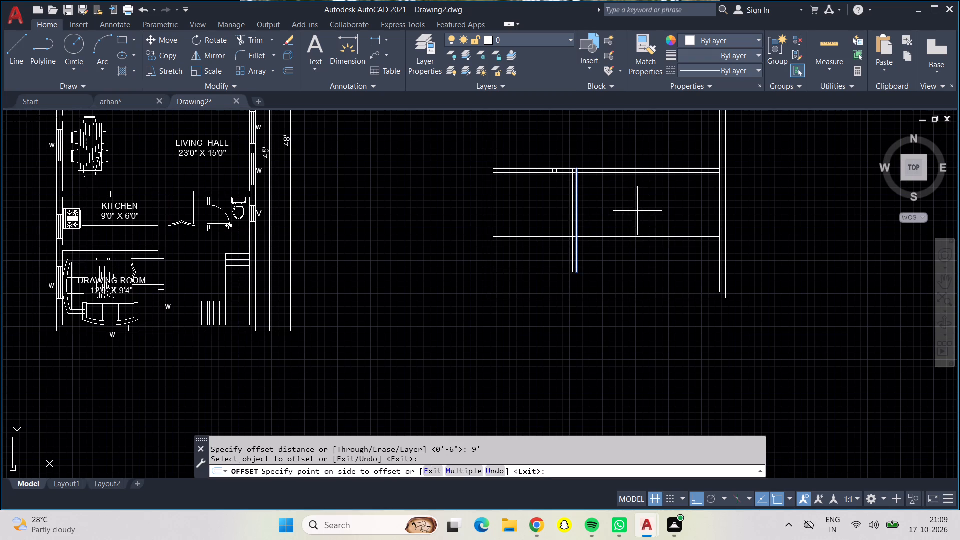
click(638, 211)
key(Escape)
Offset the new vertical line 6" to the east to form a second vertical partition.
key(o)
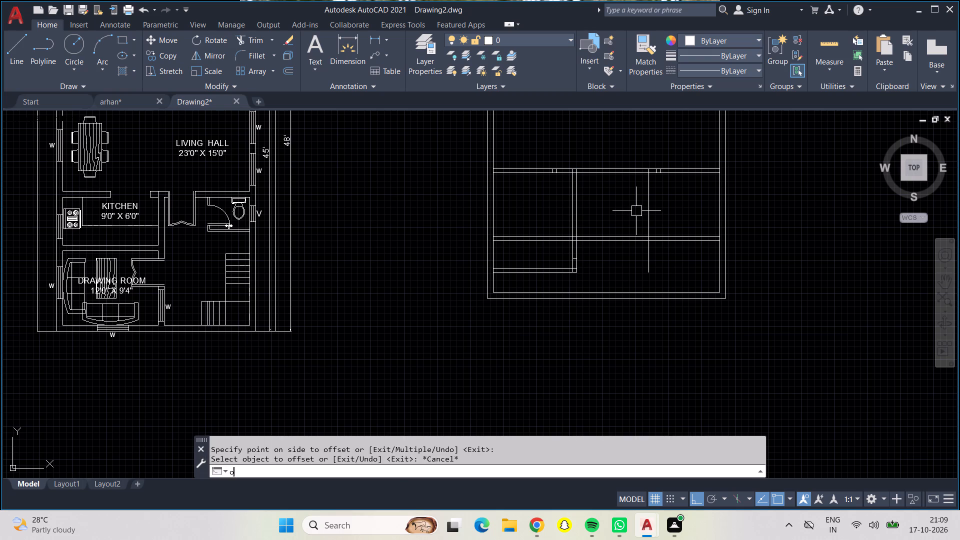
key(Return)
text(6")
key(Return)
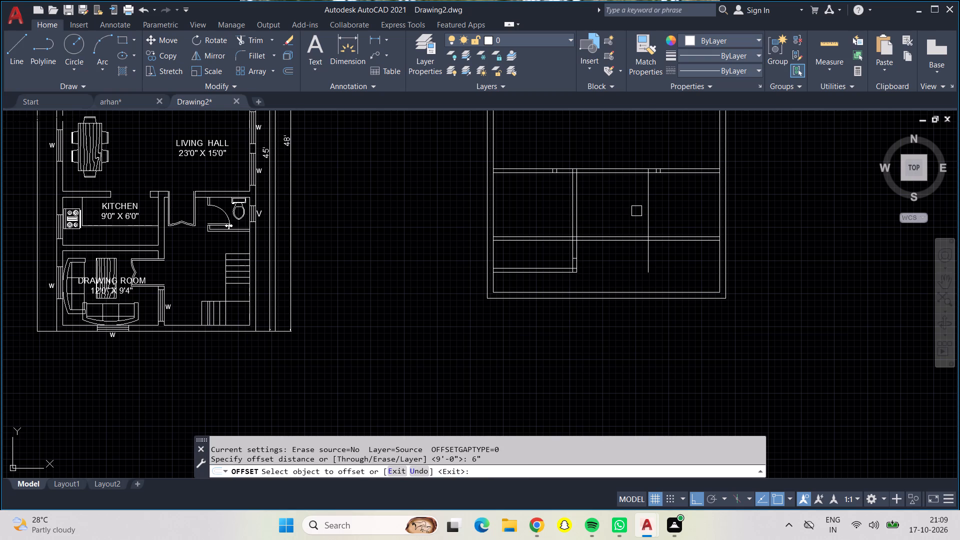
click(647, 213)
click(679, 225)
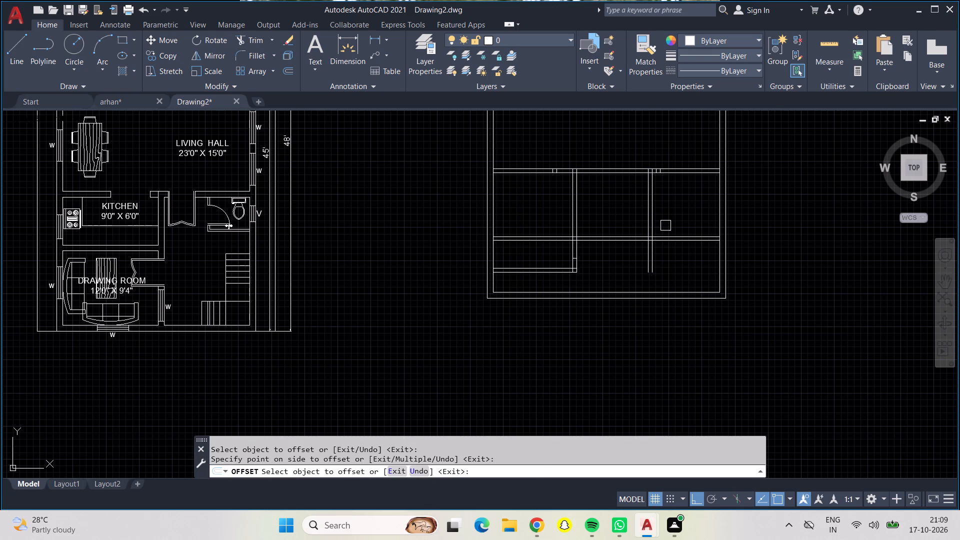
Trim the new cross wall to the span between the two vertical partitions, and the eastern partition where it extends south of it.
click(246, 39)
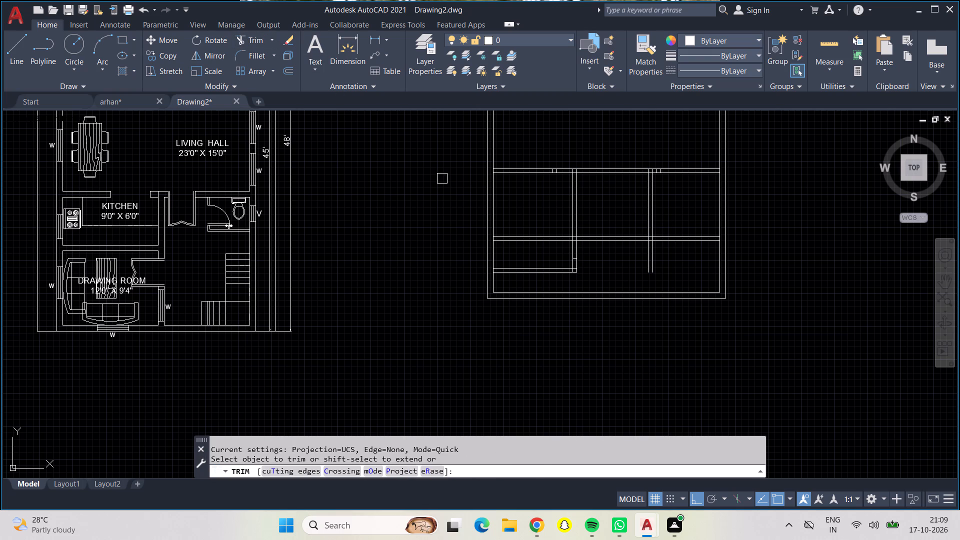
drag(536, 227, 546, 245)
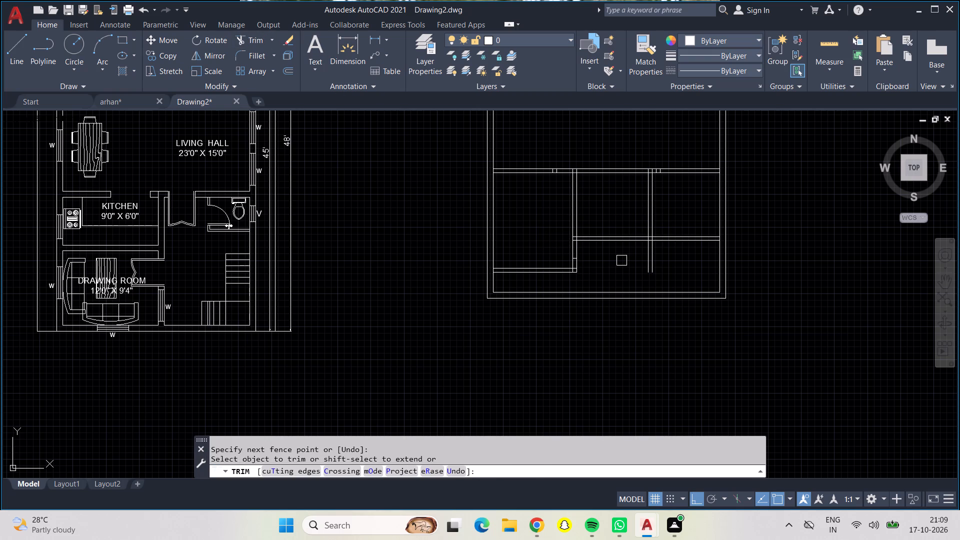
drag(621, 260, 663, 257)
drag(673, 211, 681, 257)
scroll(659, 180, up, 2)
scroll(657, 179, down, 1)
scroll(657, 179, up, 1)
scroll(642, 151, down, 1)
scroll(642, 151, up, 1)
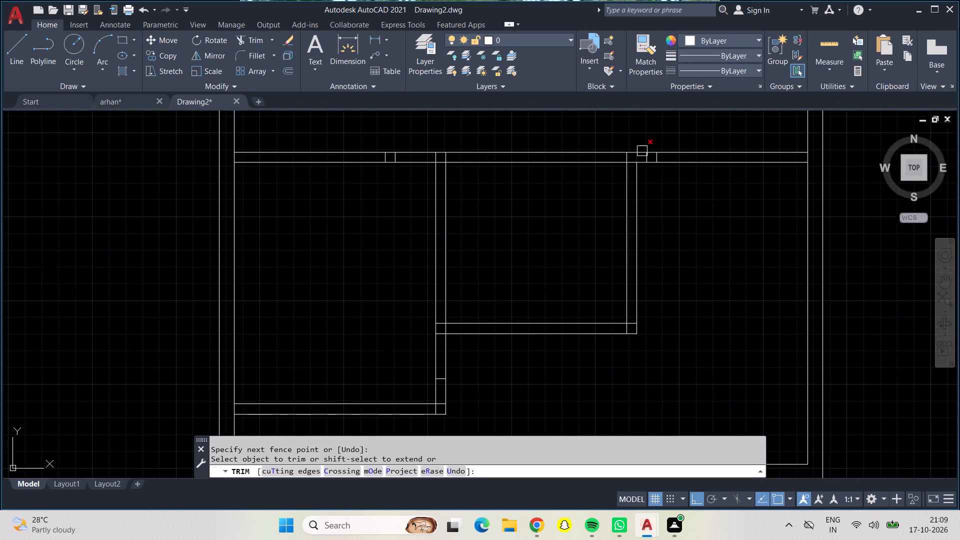
Trim the eastern vertical partition's junction with the third cross wall open and remove the short leftover lines just east of it.
scroll(642, 151, up, 3)
click(581, 172)
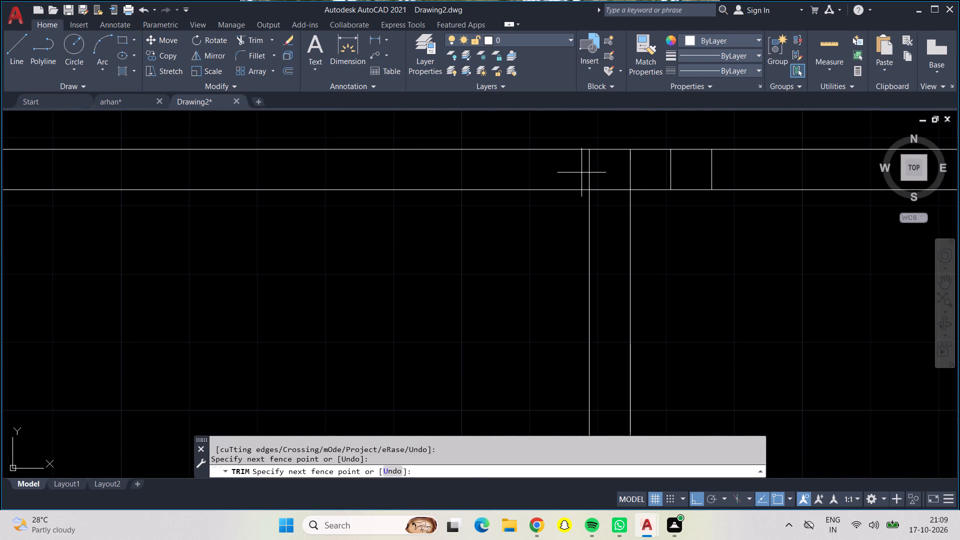
click(592, 173)
click(606, 188)
click(617, 171)
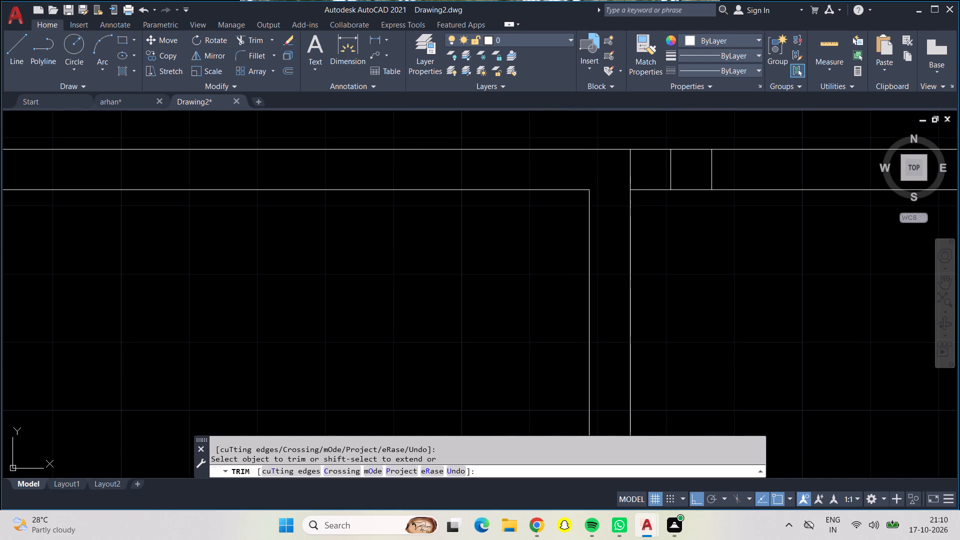
click(720, 169)
Trim the western vertical partition's junction with the third cross wall open and remove the short leftover lines just west of it.
scroll(728, 168, down, 1)
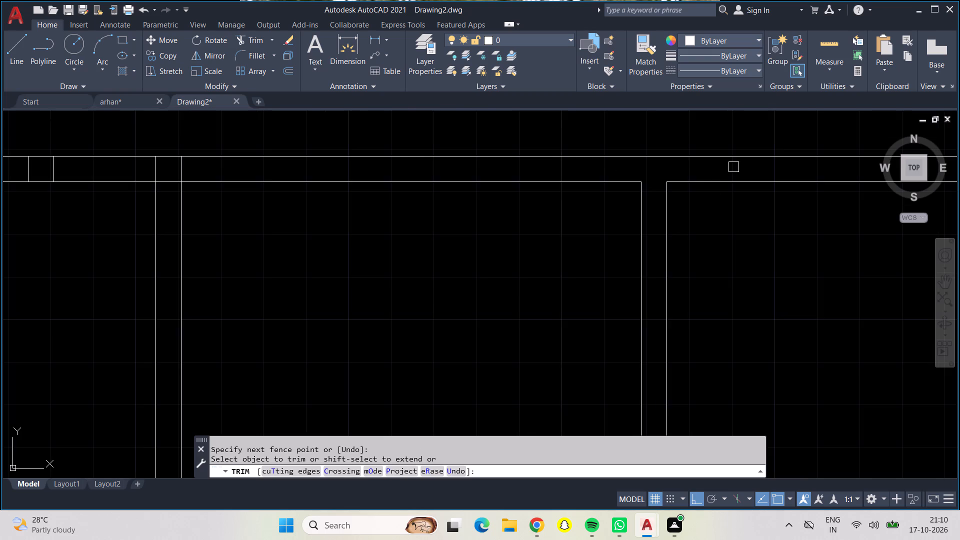
scroll(734, 166, down, 2)
scroll(506, 174, up, 5)
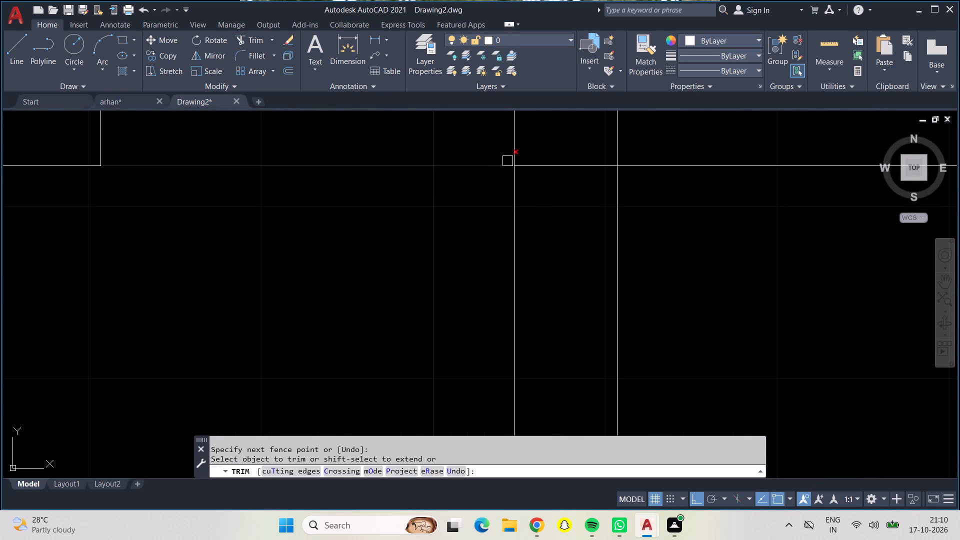
click(507, 139)
click(537, 143)
drag(548, 162, 550, 170)
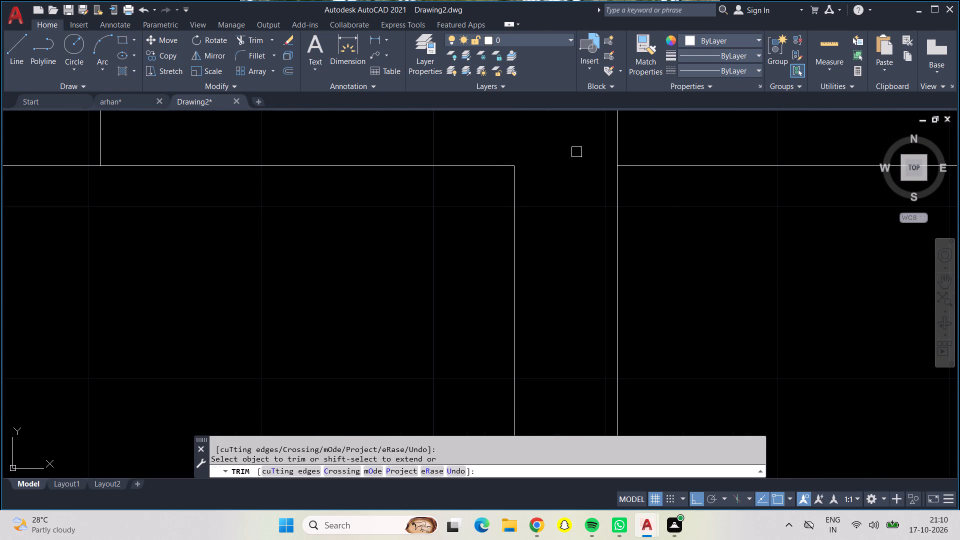
click(616, 134)
scroll(616, 134, down, 4)
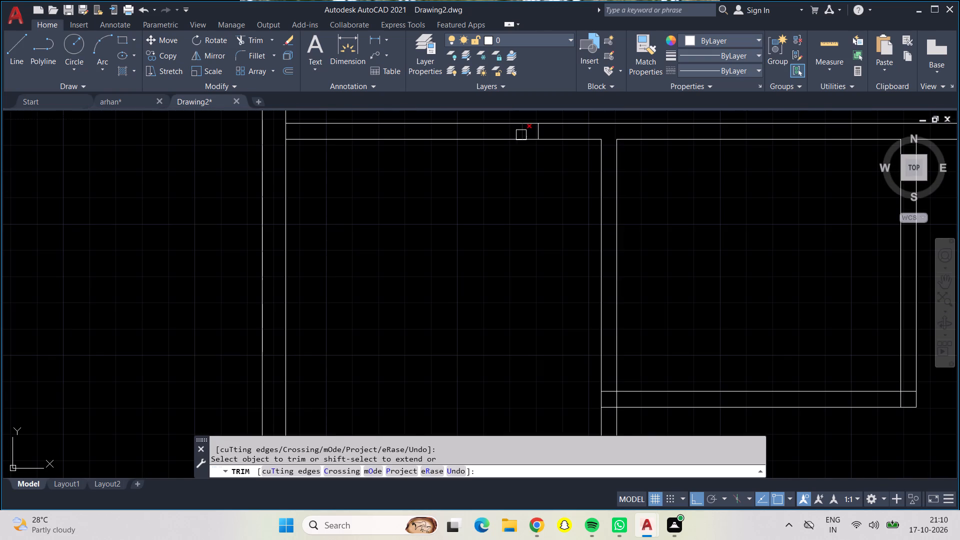
scroll(521, 135, up, 5)
drag(501, 133, 692, 140)
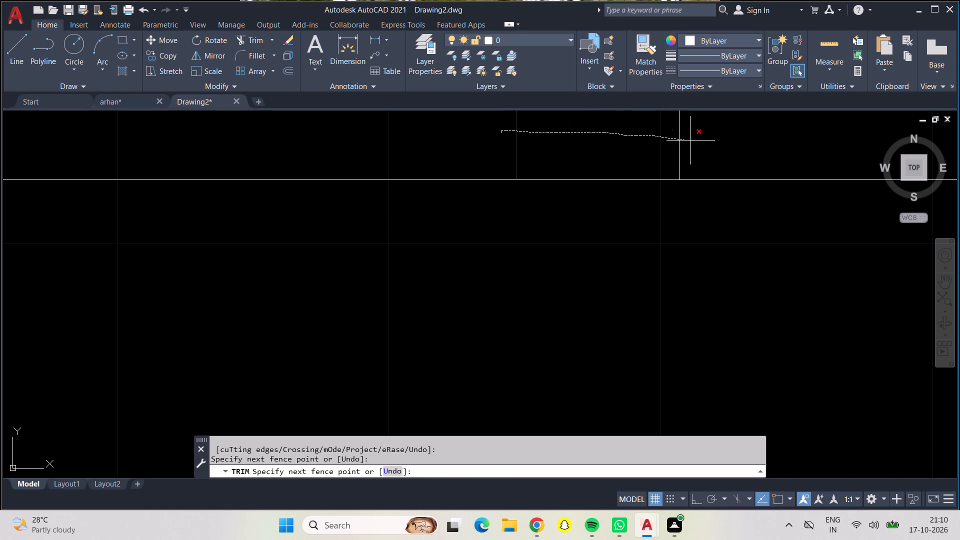
drag(692, 140, 694, 140)
Trim the western partition's east line where the short cross wall between the two partitions meets it.
scroll(694, 140, down, 5)
scroll(645, 244, up, 1)
scroll(645, 245, down, 1)
middle_drag(645, 245, 631, 165)
scroll(645, 245, down, 1)
scroll(709, 266, down, 1)
scroll(709, 266, up, 4)
drag(686, 213, 676, 295)
click(695, 247)
Remove the stray short line inside the western partition and trim the overlaps at its southern corner with the lowest cross wall.
scroll(708, 288, down, 1)
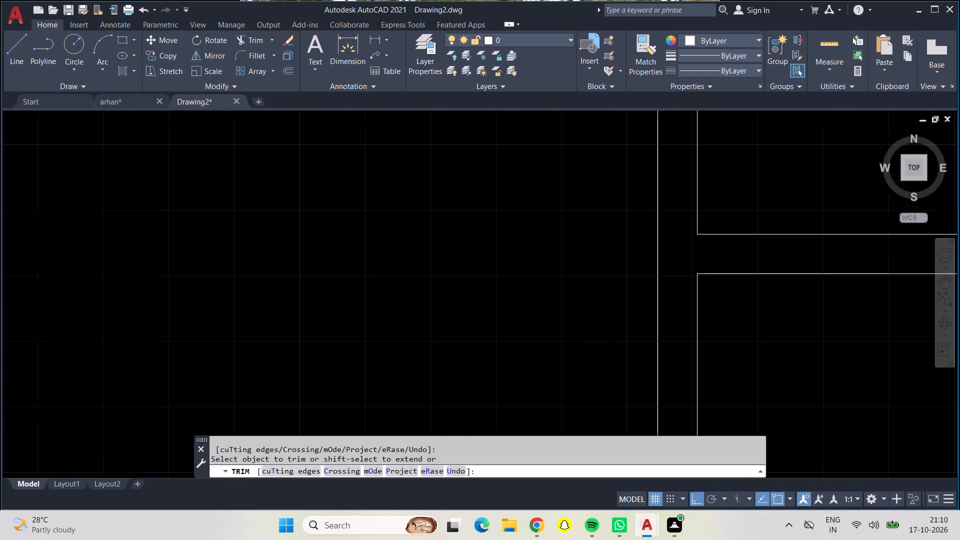
scroll(708, 288, down, 1)
scroll(708, 288, up, 1)
middle_drag(721, 315, 709, 147)
click(673, 225)
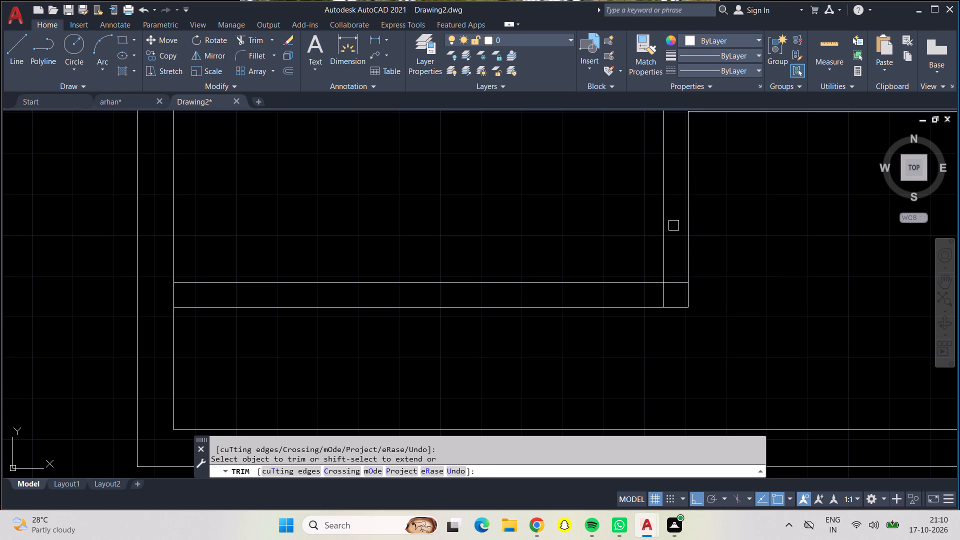
click(675, 284)
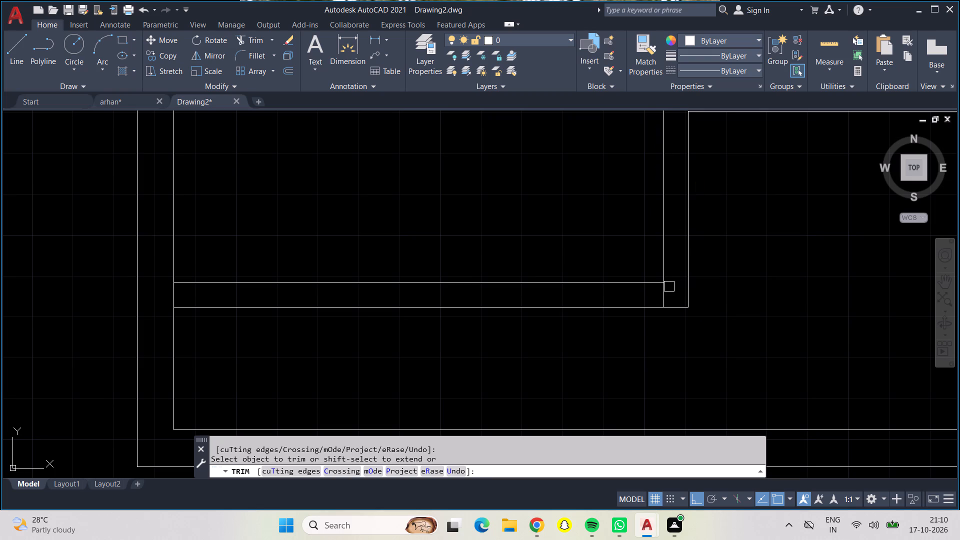
click(666, 296)
Trim the overlapping inner lines at the corner of the eastern partition and the short cross wall, and end trimming.
scroll(650, 277, down, 1)
scroll(650, 277, up, 1)
scroll(731, 240, down, 1)
scroll(732, 240, up, 1)
scroll(732, 240, down, 1)
middle_drag(732, 240, 516, 300)
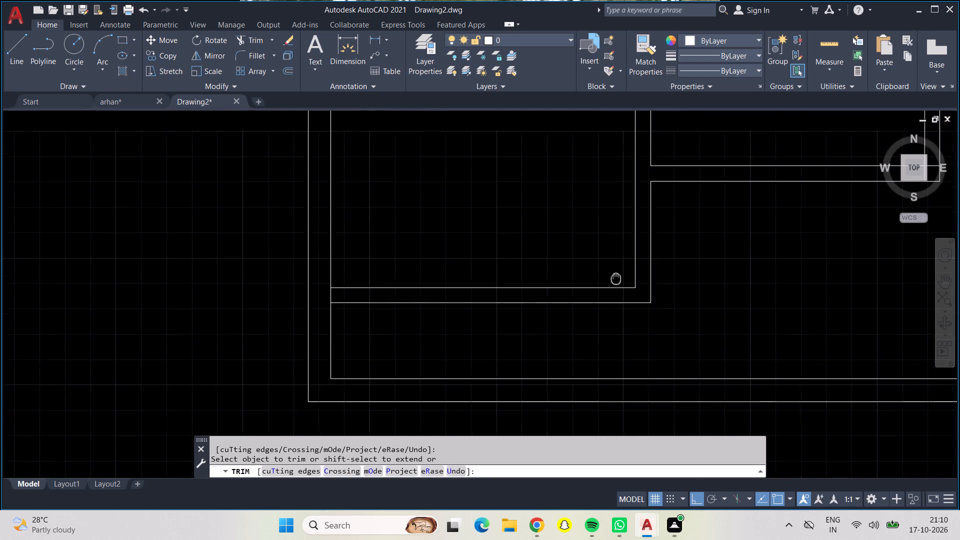
middle_drag(516, 300, 449, 312)
scroll(707, 195, up, 1)
scroll(707, 195, down, 1)
scroll(707, 195, up, 1)
scroll(707, 195, down, 1)
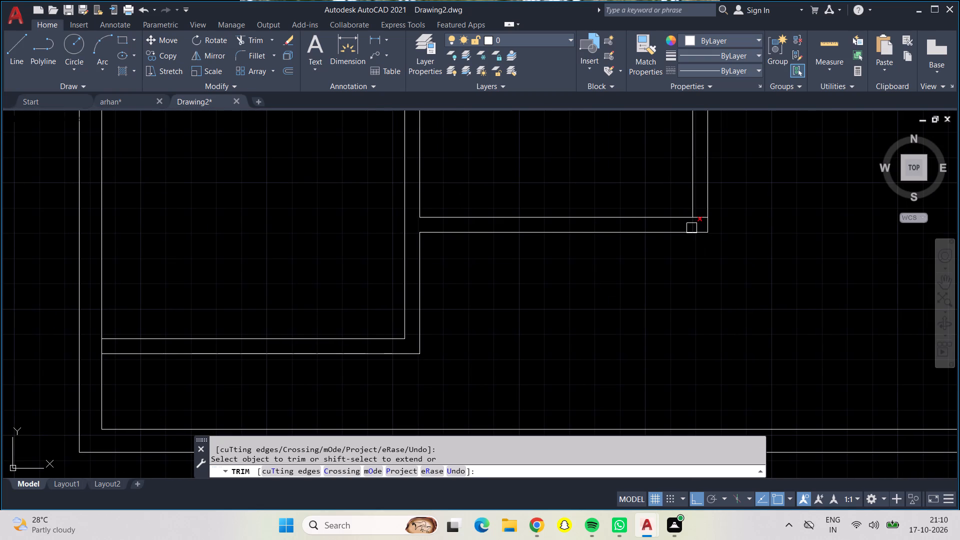
click(691, 228)
click(701, 211)
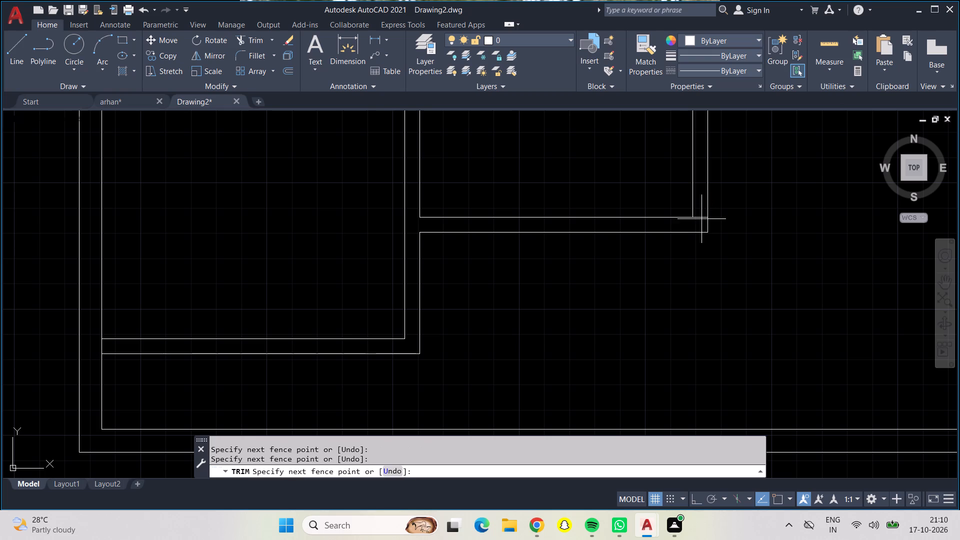
click(701, 224)
scroll(701, 224, up, 1)
scroll(701, 224, down, 1)
scroll(701, 224, up, 1)
scroll(701, 224, down, 1)
scroll(613, 195, up, 1)
scroll(613, 195, down, 1)
scroll(613, 194, up, 1)
scroll(613, 191, down, 1)
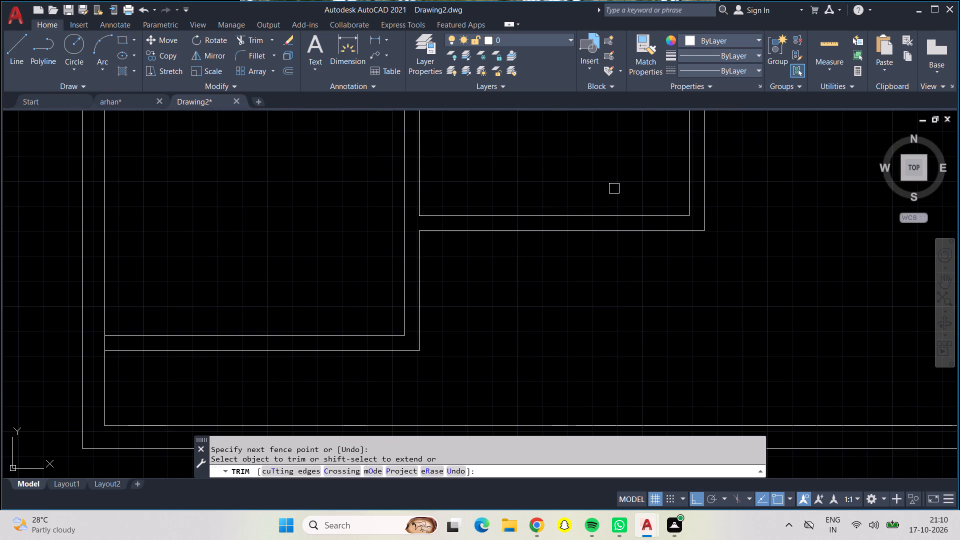
scroll(614, 187, down, 1)
middle_drag(614, 186, 610, 257)
scroll(614, 186, down, 1)
middle_drag(696, 226, 561, 218)
scroll(633, 208, up, 1)
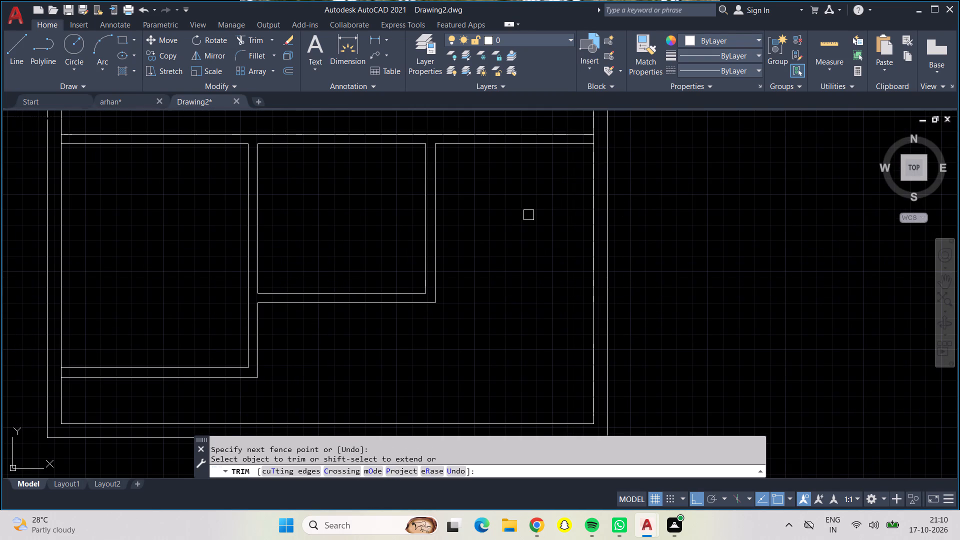
middle_drag(528, 215, 527, 209)
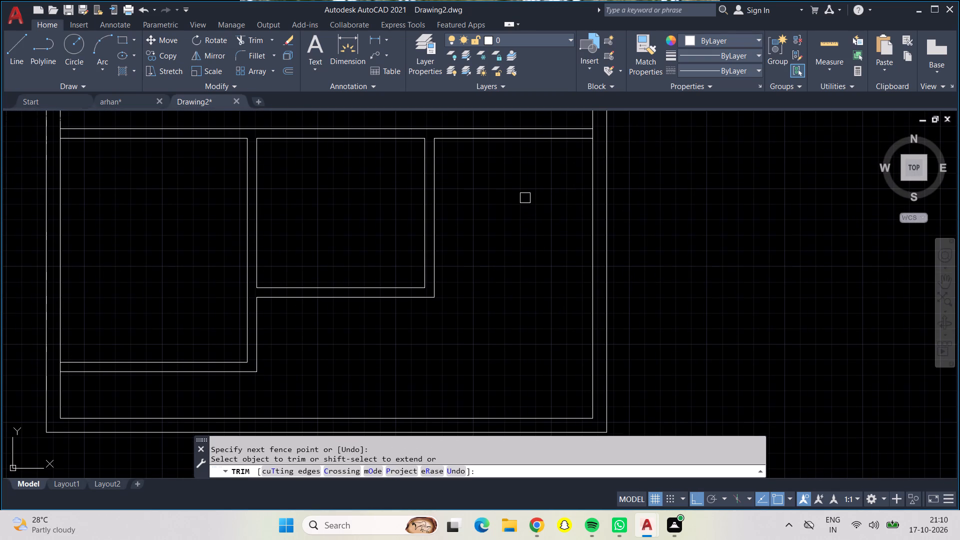
key(Escape)
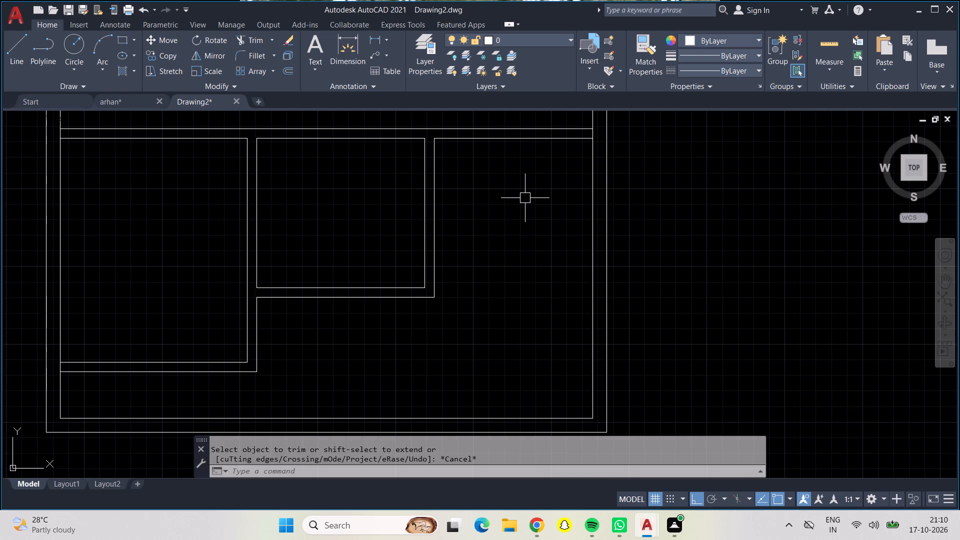
Offset three edges of the southeast space 3' inward: the inner east wall line, the cross wall's south line and the inner south wall line.
key(o)
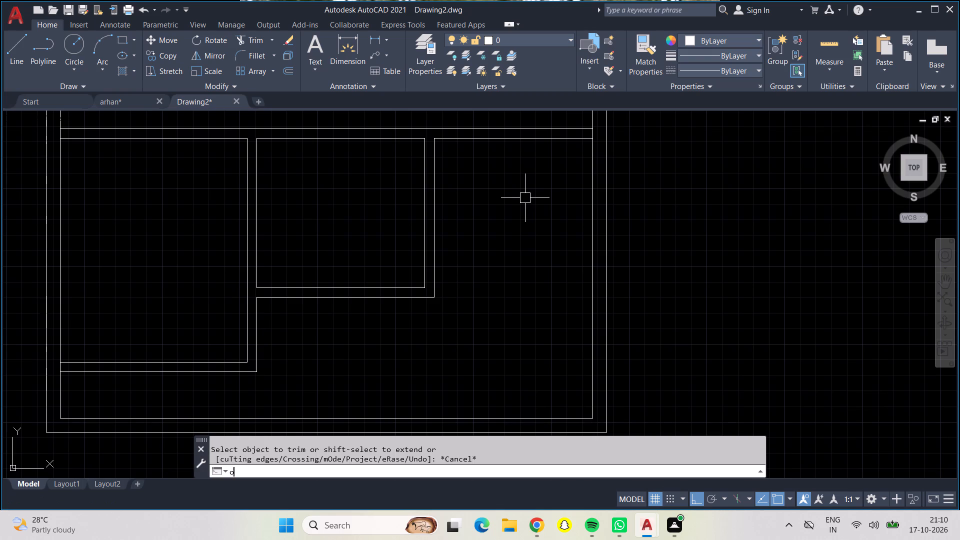
key(Return)
text(3')
key(Return)
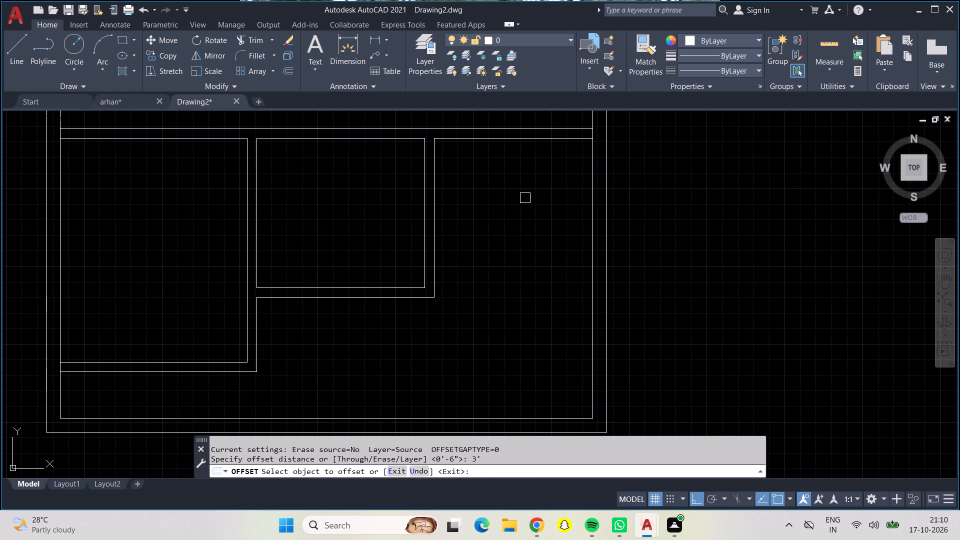
click(589, 261)
click(508, 263)
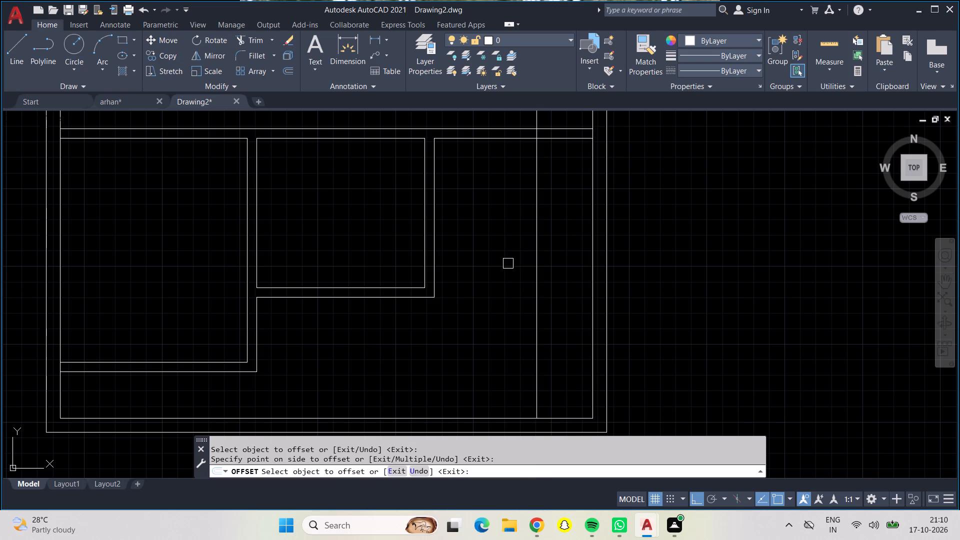
click(547, 138)
click(553, 185)
click(572, 417)
click(583, 320)
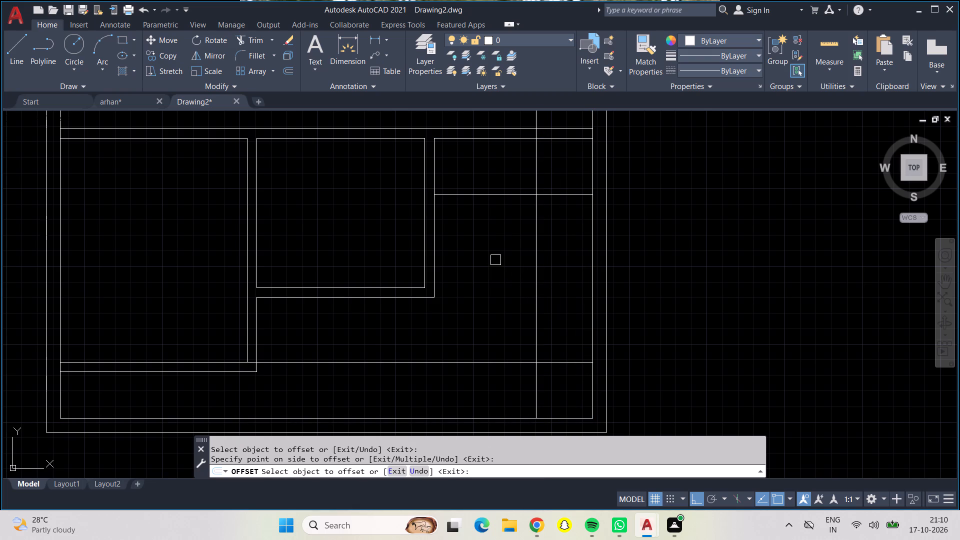
middle_drag(495, 260, 501, 254)
key(Return)
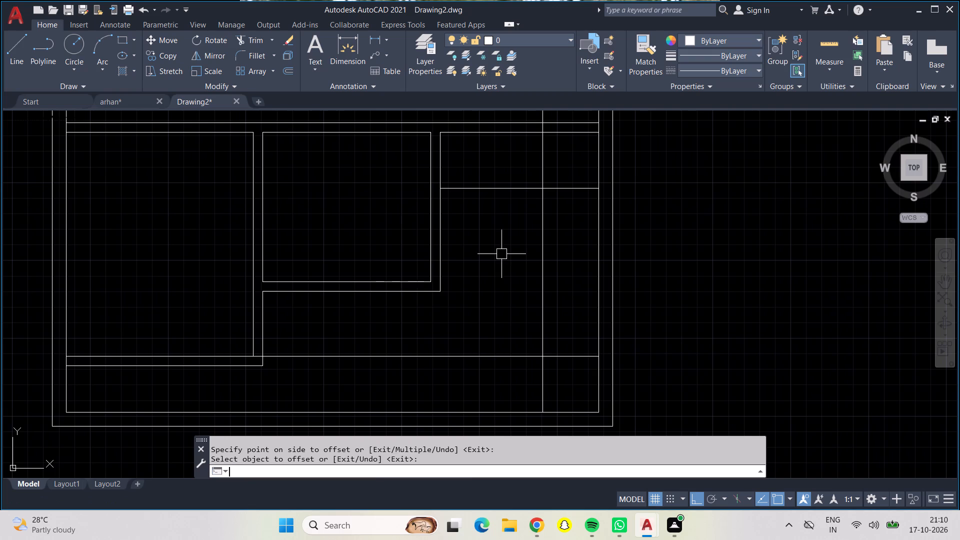
Offset the horizontal line 3' below the cross wall southward eleven times at 9" spacing to lay out the stair treads.
key(o)
key(Return)
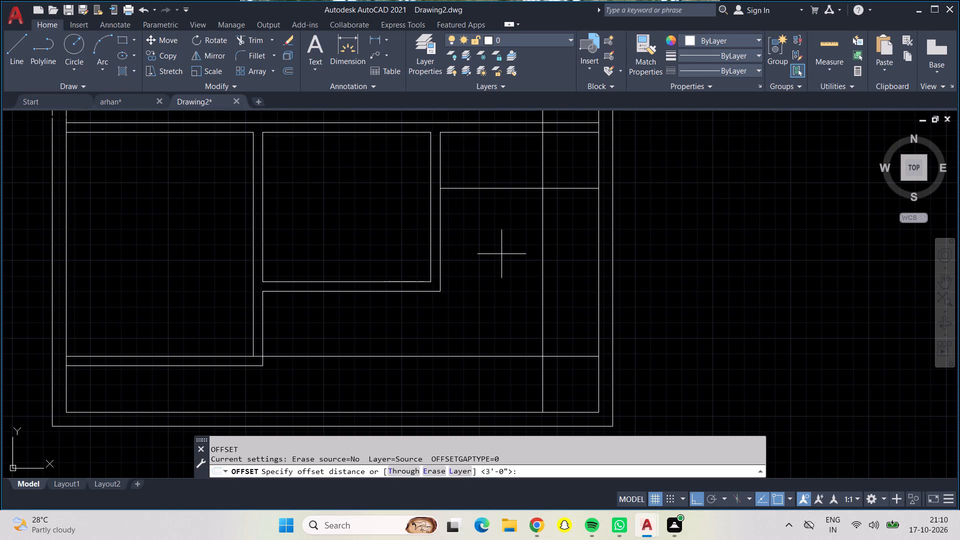
key(9)
key(shift+quotedbl)
key(Return)
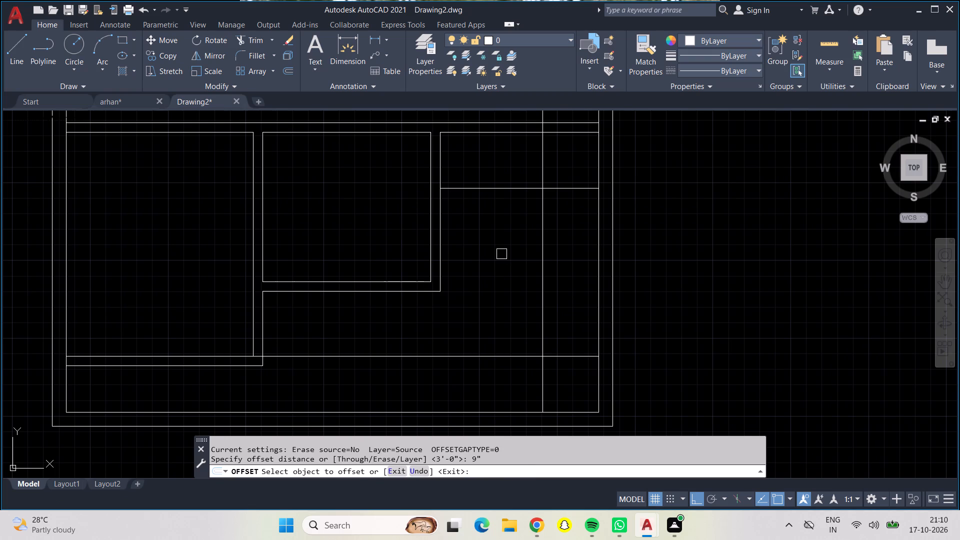
click(524, 189)
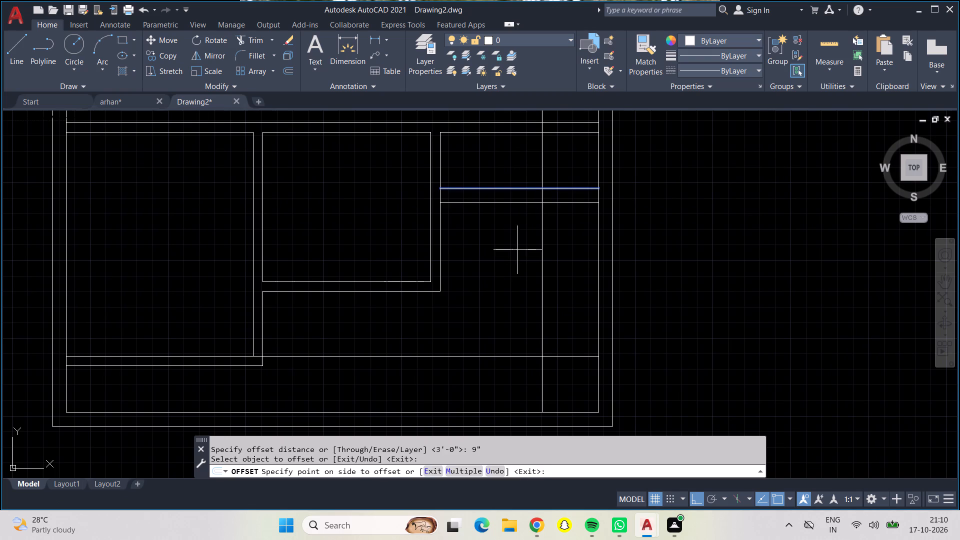
click(517, 250)
click(520, 200)
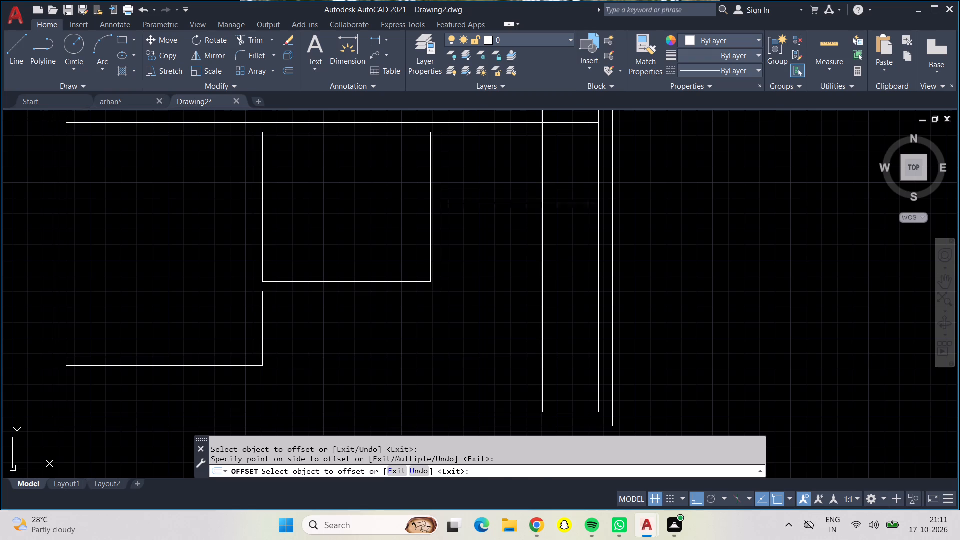
click(513, 257)
click(519, 214)
click(504, 310)
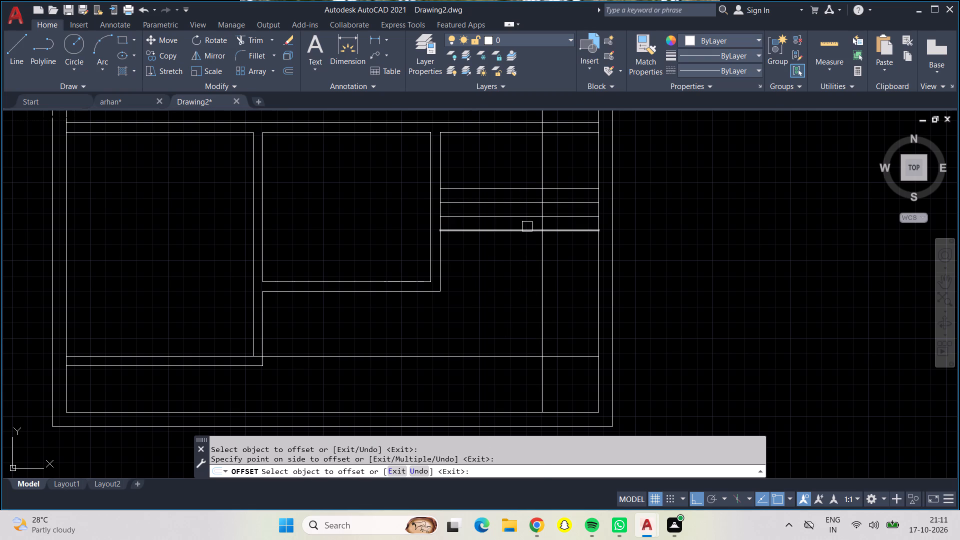
click(526, 229)
click(523, 306)
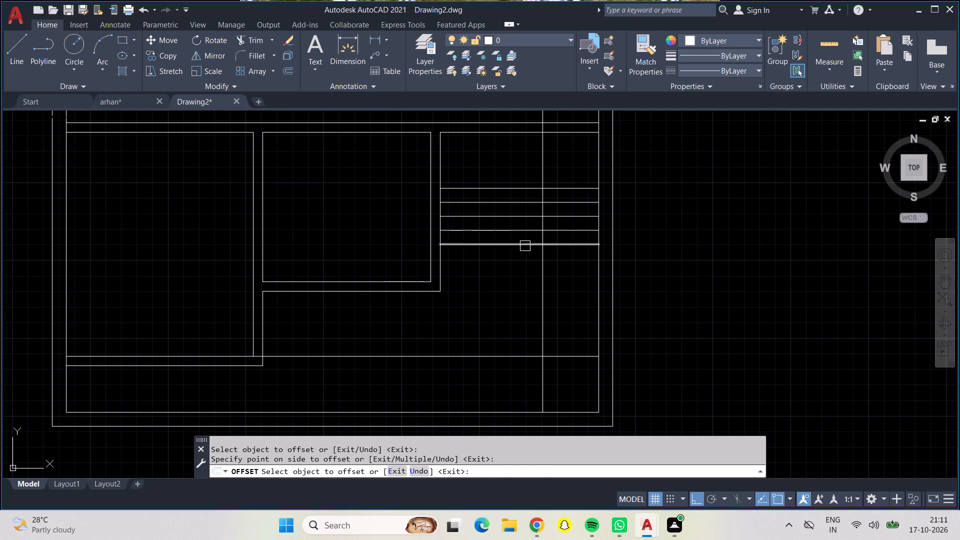
click(525, 245)
click(525, 283)
click(527, 262)
click(525, 297)
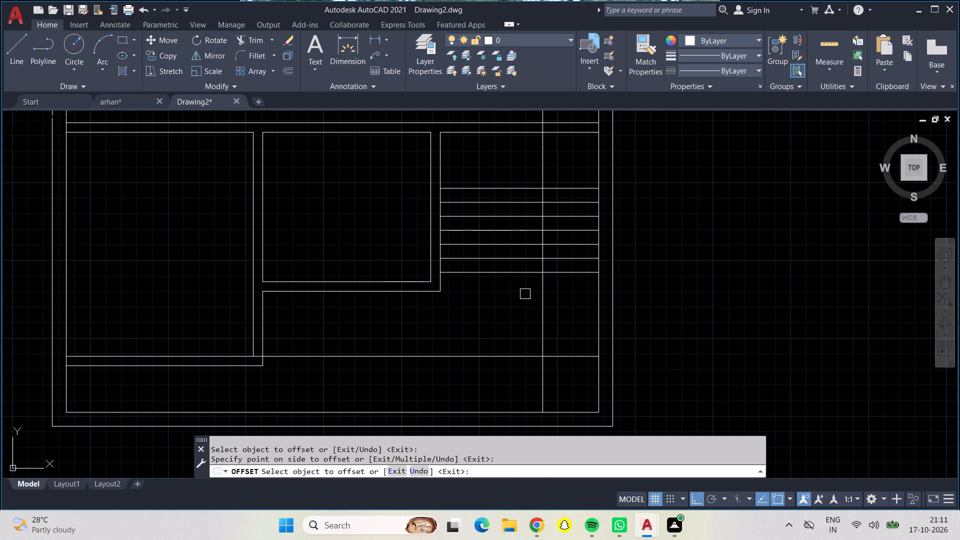
click(525, 275)
click(523, 324)
click(528, 286)
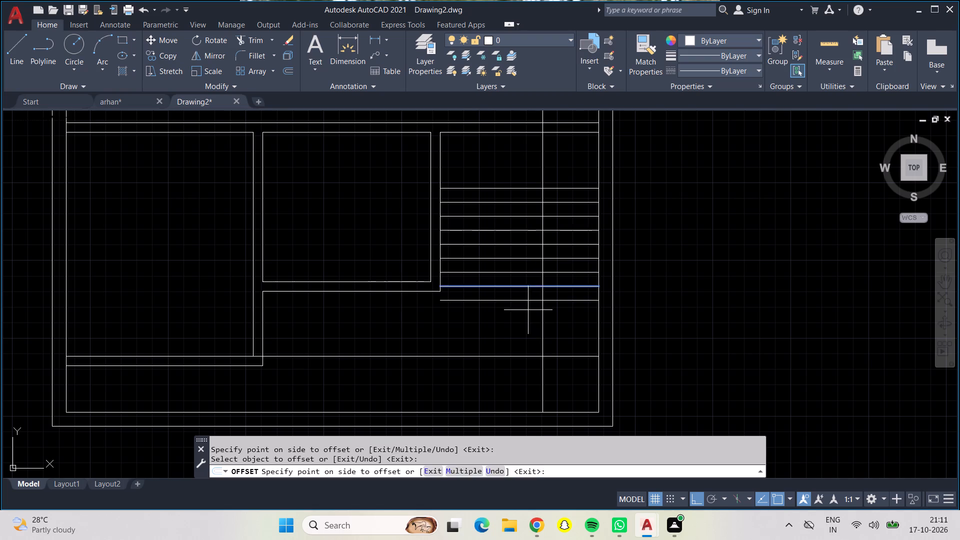
click(528, 330)
click(528, 304)
click(526, 332)
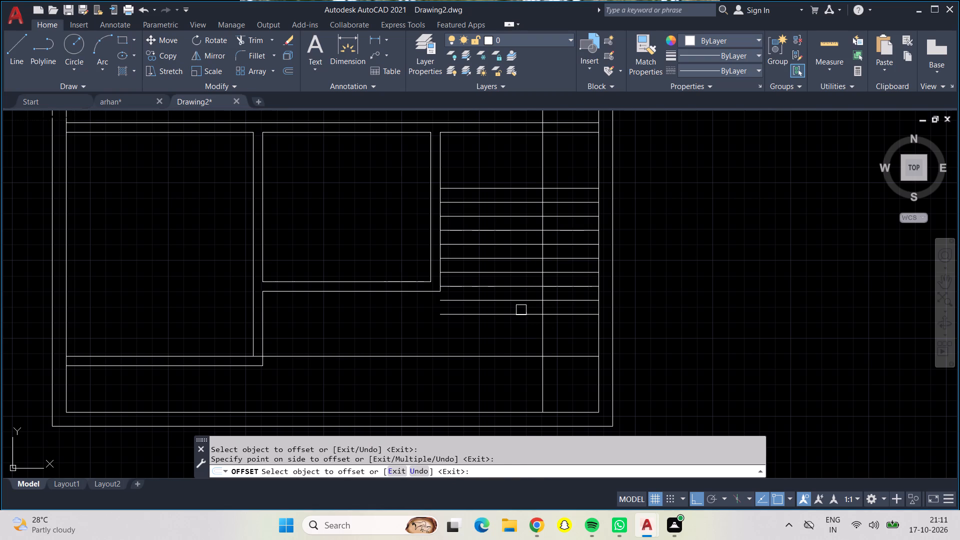
click(521, 311)
click(519, 347)
click(520, 329)
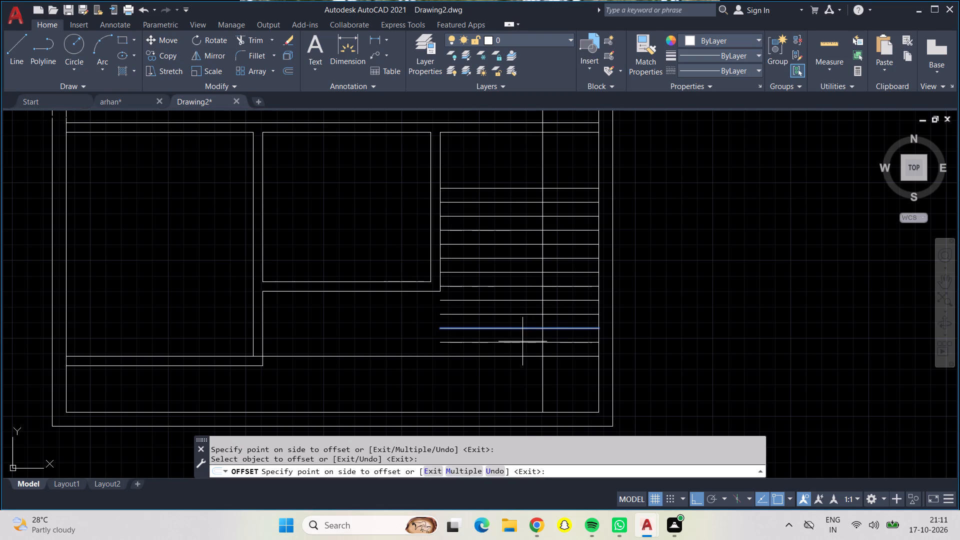
click(522, 341)
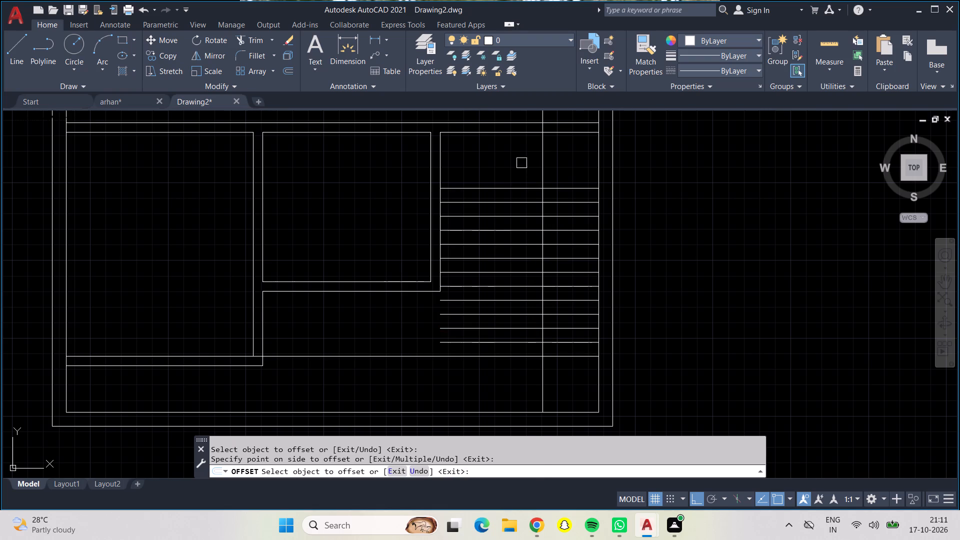
Offset the vertical line 3' inside the east wall westward three times at 9" spacing for the turned stair treads.
click(540, 171)
click(484, 167)
click(526, 170)
drag(506, 166, 498, 163)
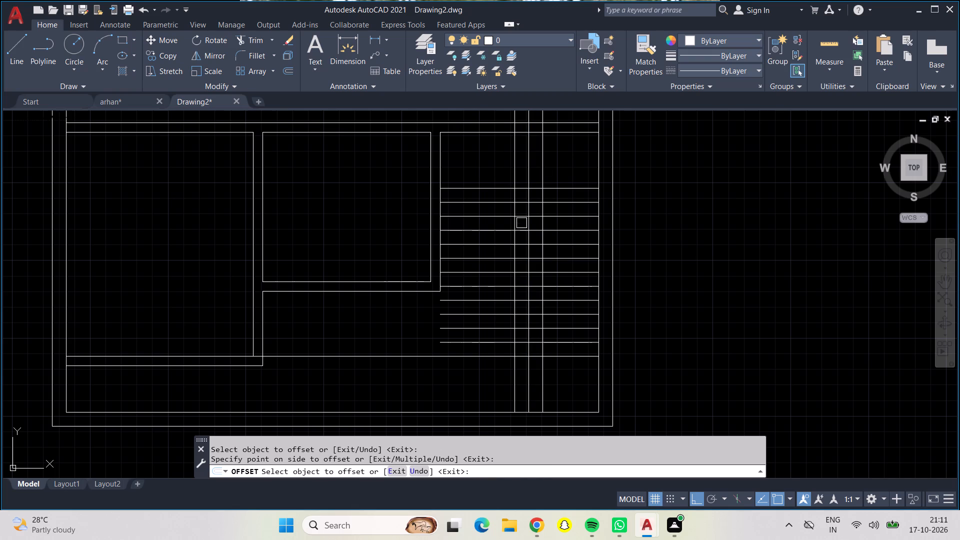
click(515, 171)
click(498, 170)
Trim all the horizontal tread lines back to the westernmost of the new vertical stair lines.
click(259, 40)
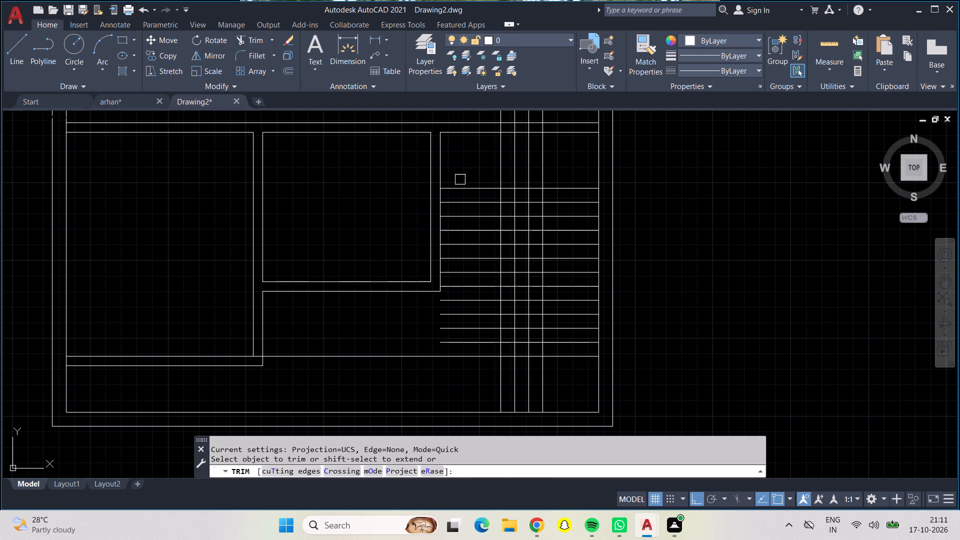
click(455, 174)
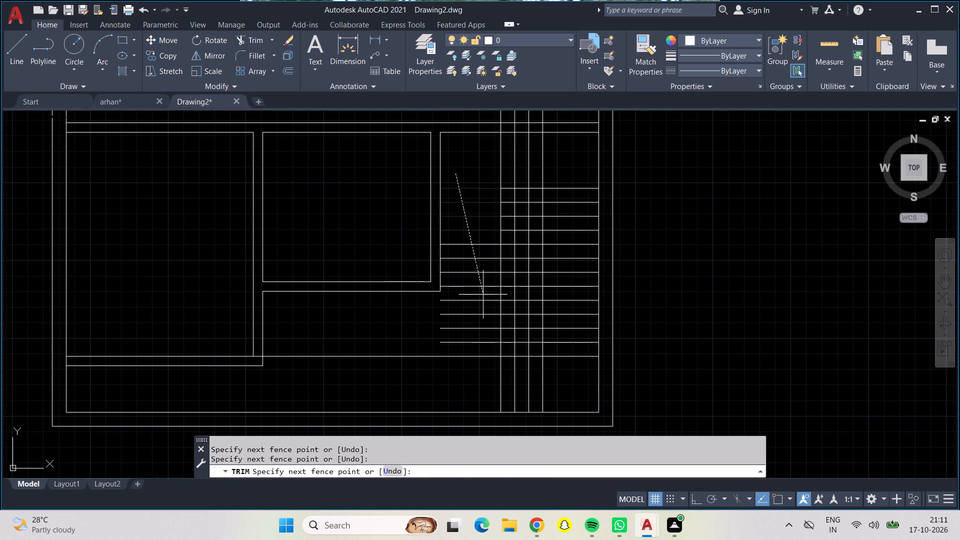
click(466, 363)
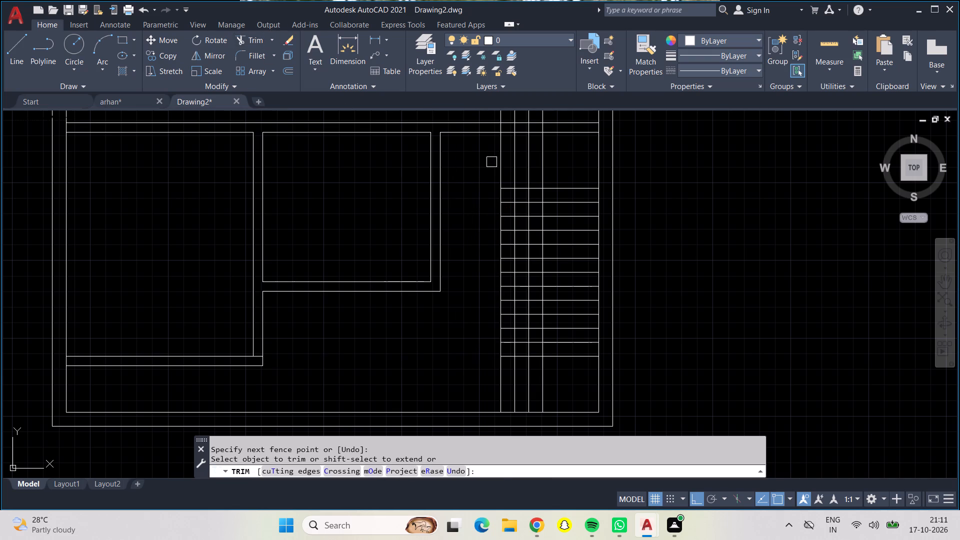
Trim the stair lines just below the north landing, beside the main flight and above the south landing, plus part of the leftover grid.
click(486, 197)
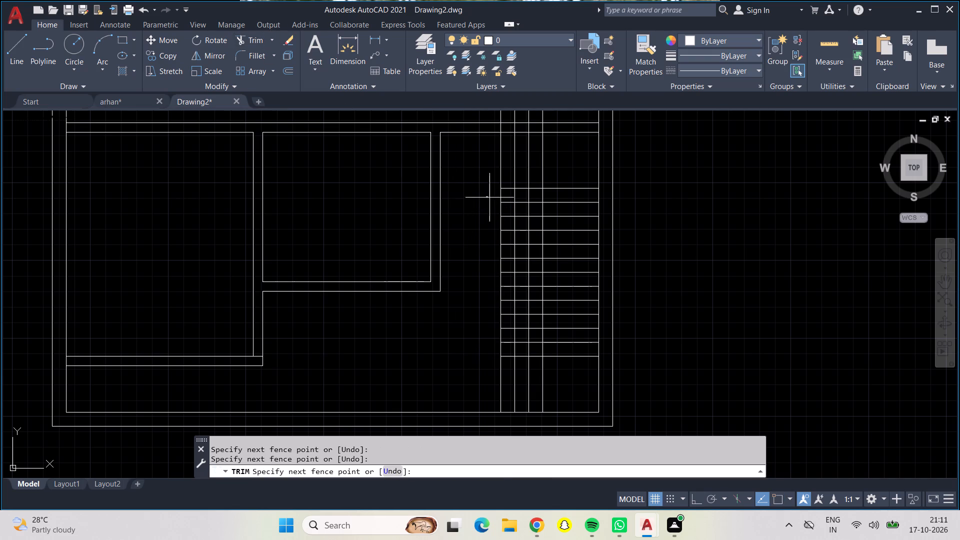
click(534, 194)
click(534, 194)
click(534, 344)
click(534, 344)
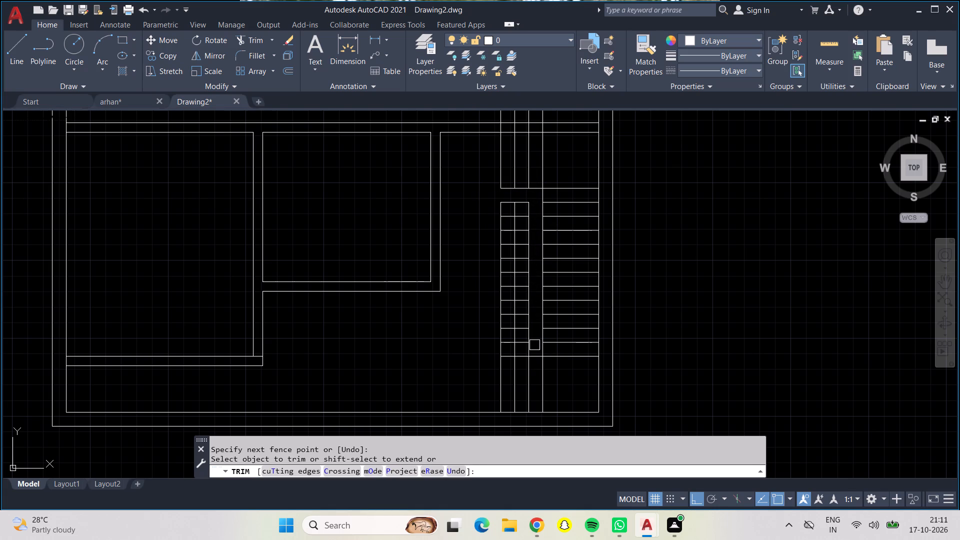
click(534, 346)
click(494, 345)
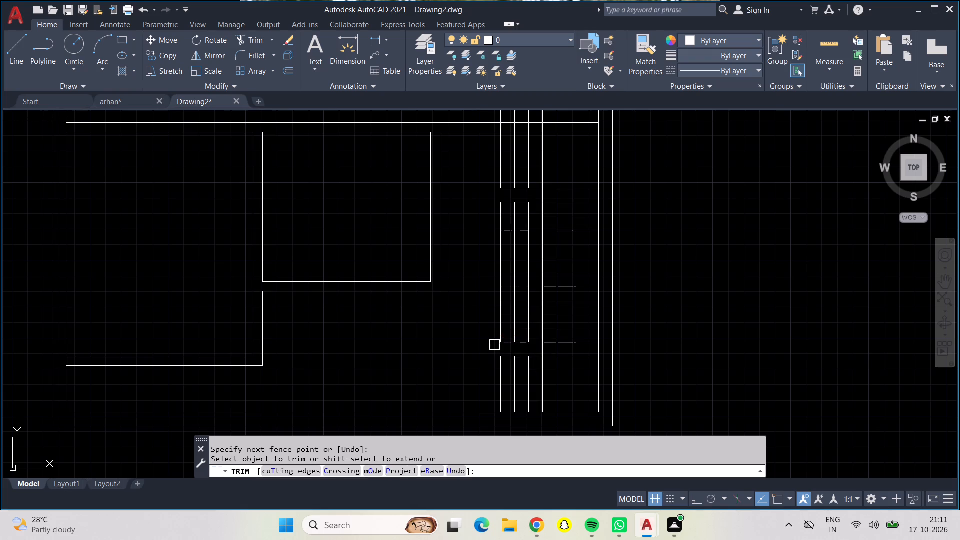
click(475, 193)
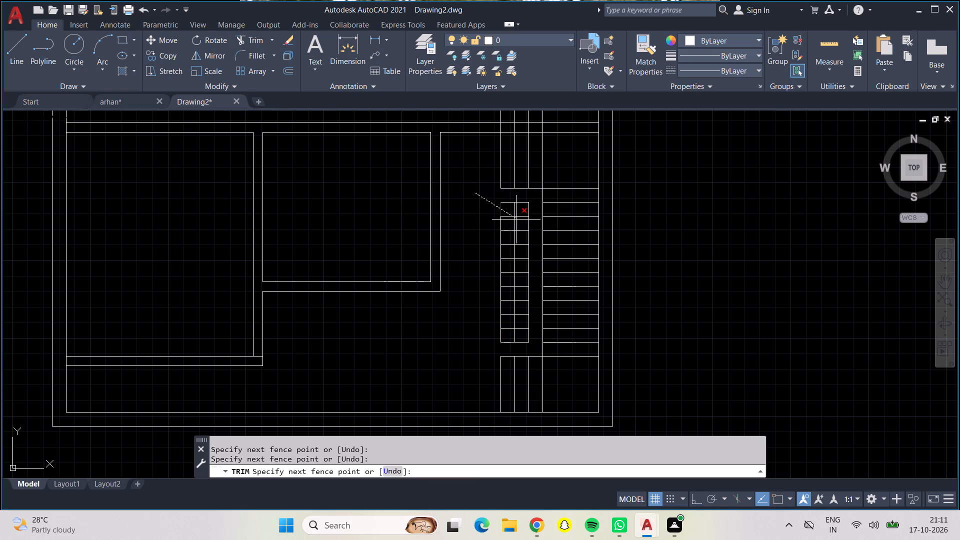
click(517, 285)
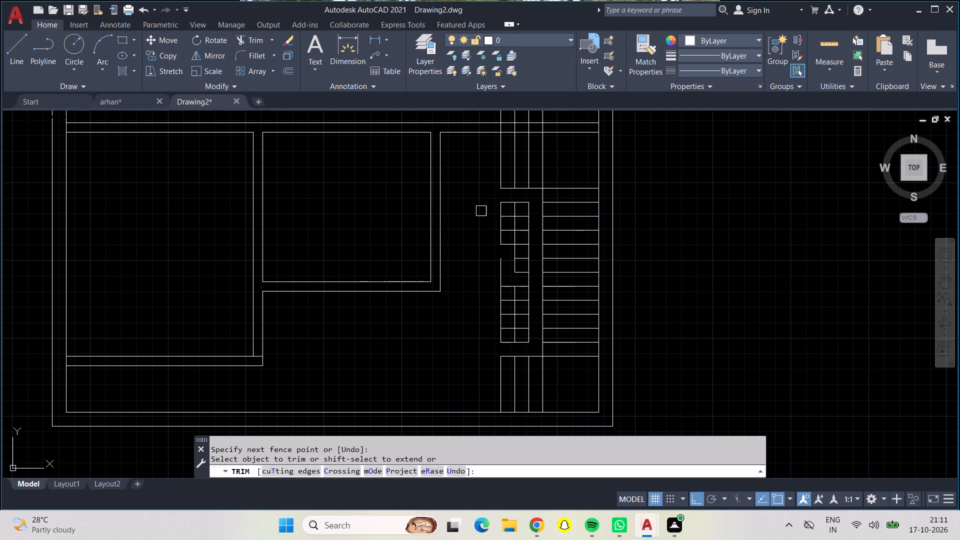
Trim the four vertical stair lines where they pass through the thickness of the cross wall north of the staircase.
middle_drag(481, 211, 471, 346)
scroll(471, 347, down, 1)
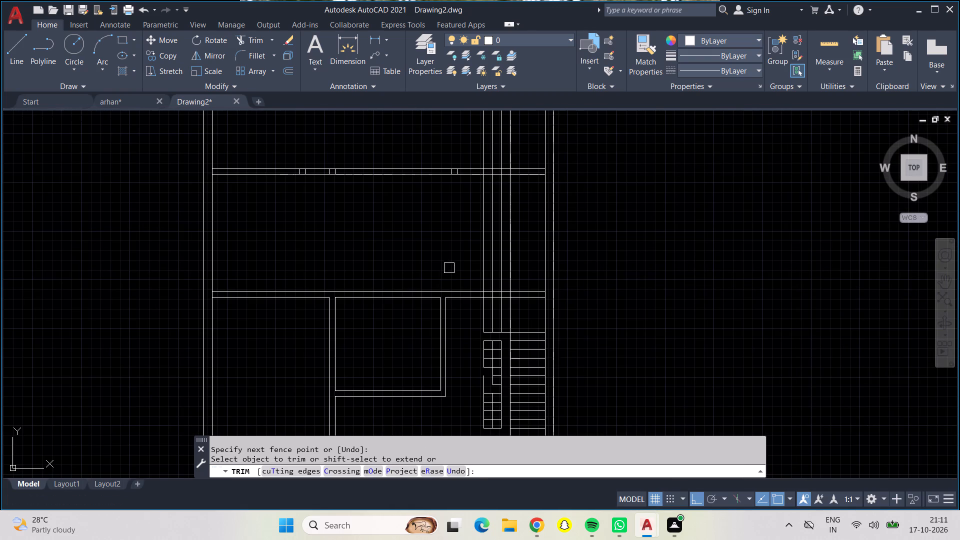
scroll(471, 297, up, 3)
scroll(471, 297, down, 1)
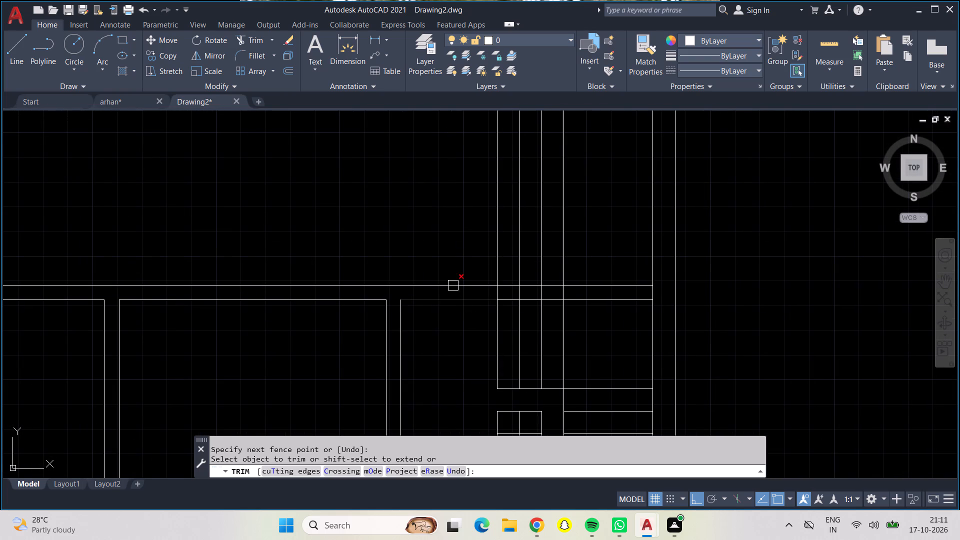
scroll(475, 290, up, 1)
scroll(475, 290, down, 1)
scroll(475, 290, up, 1)
drag(477, 290, 534, 289)
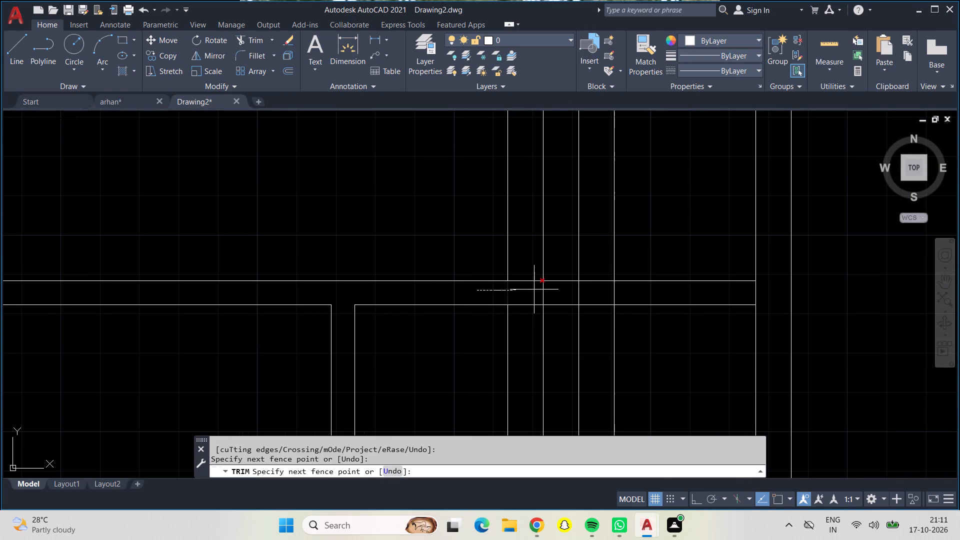
drag(534, 289, 637, 290)
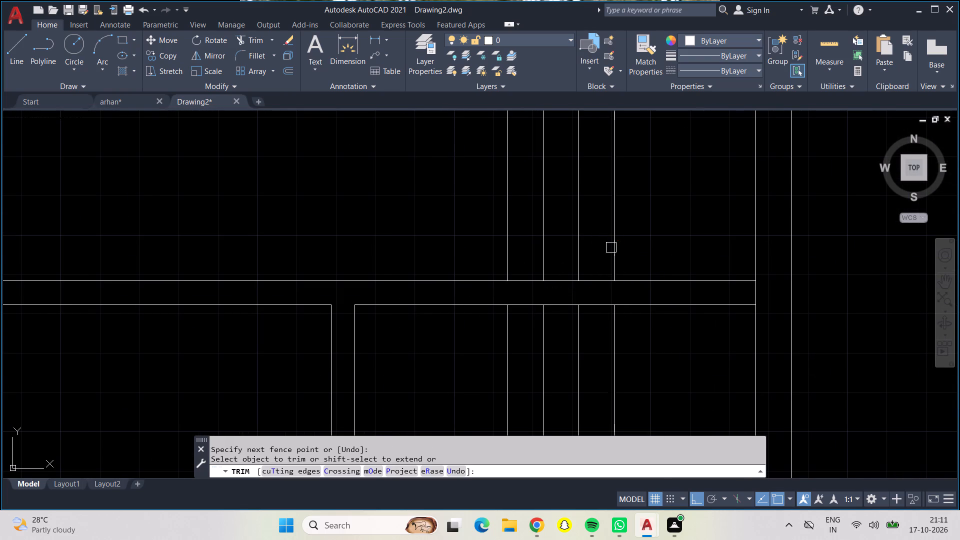
key(Escape)
key(Escape)
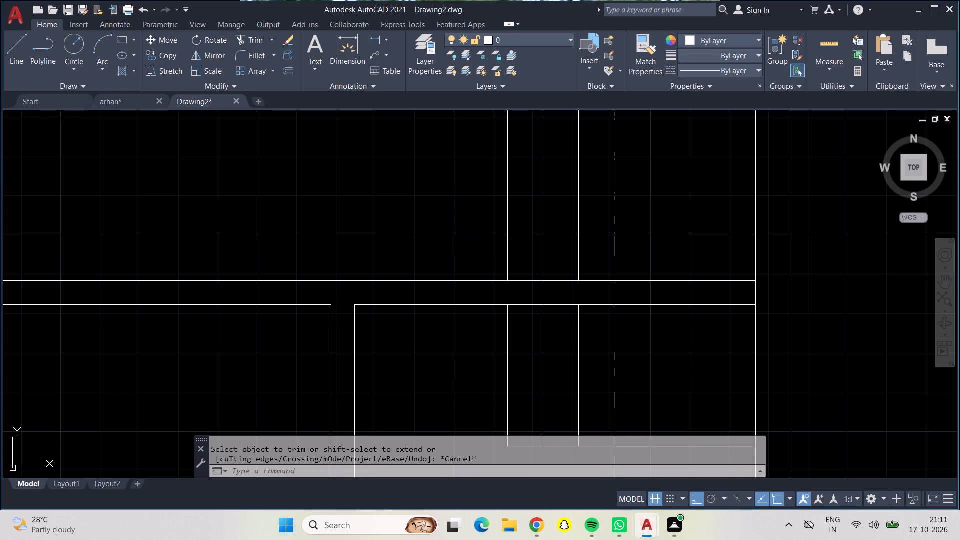
Delete the four leftover vertical line pieces north of the staircase's cross wall.
click(613, 250)
click(582, 236)
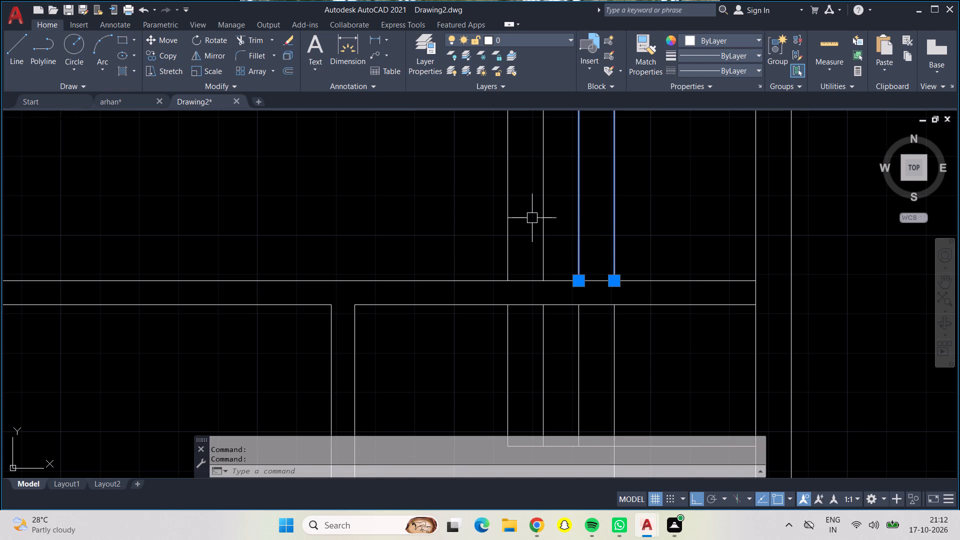
click(541, 231)
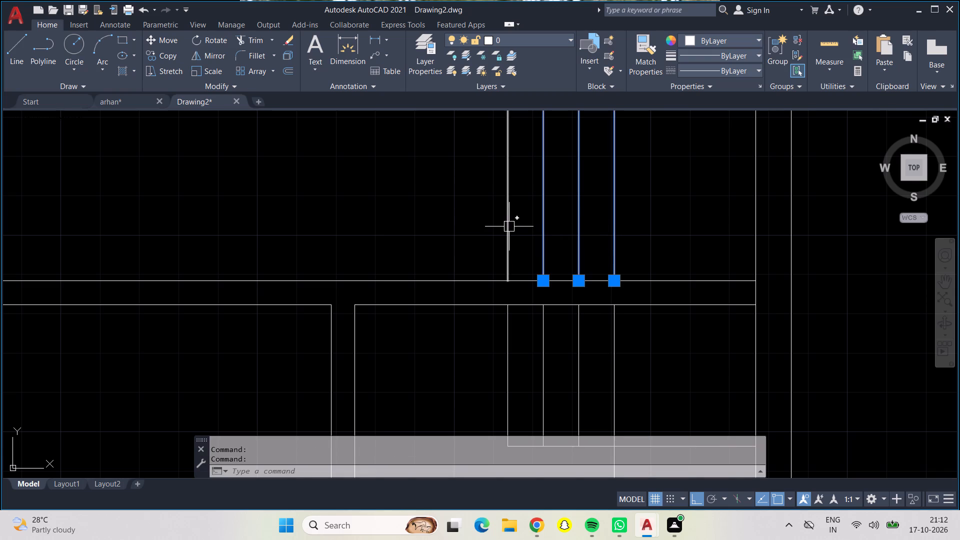
click(508, 226)
key(Delete)
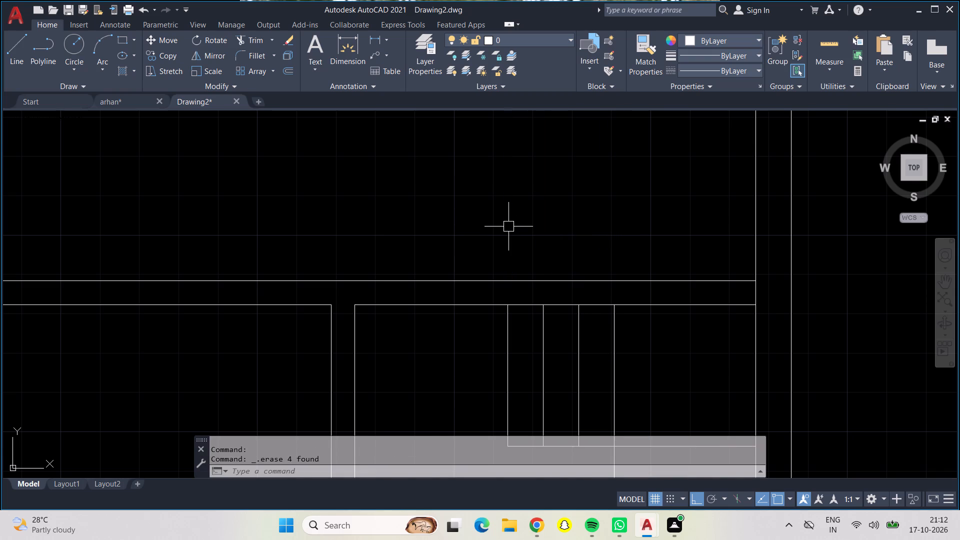
Erase the leftover grid of lines west of the main stair flight, between the north and south turned treads.
scroll(525, 252, down, 1)
scroll(547, 272, up, 1)
scroll(547, 272, down, 1)
scroll(547, 272, up, 1)
scroll(523, 328, down, 1)
scroll(523, 328, up, 1)
scroll(471, 340, down, 1)
scroll(471, 340, up, 1)
middle_drag(471, 340, 470, 167)
drag(447, 273, 489, 284)
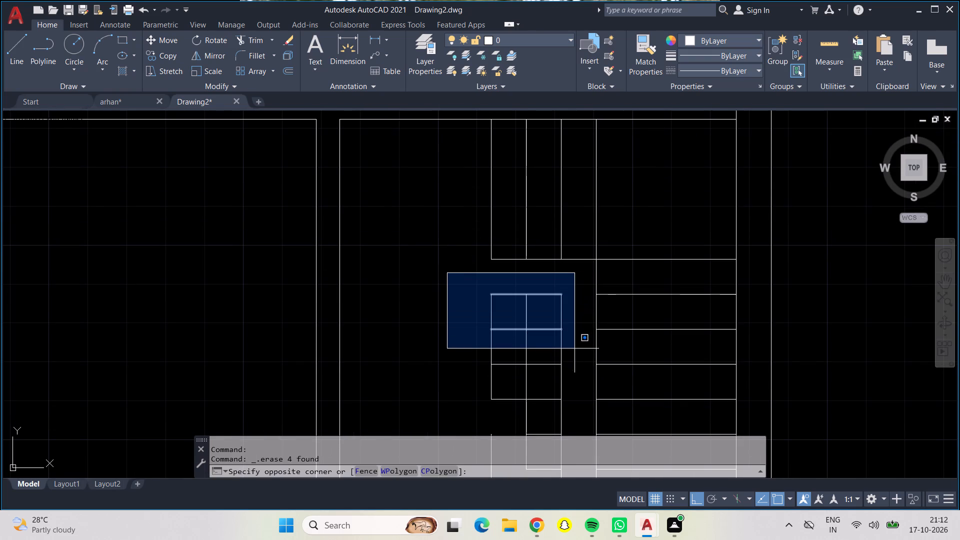
middle_drag(574, 350, 569, 247)
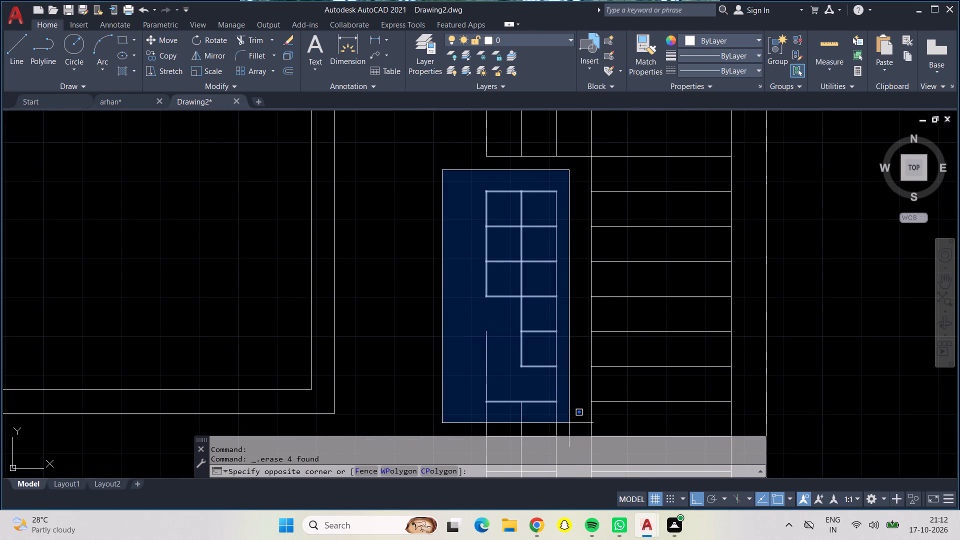
middle_drag(569, 423, 570, 285)
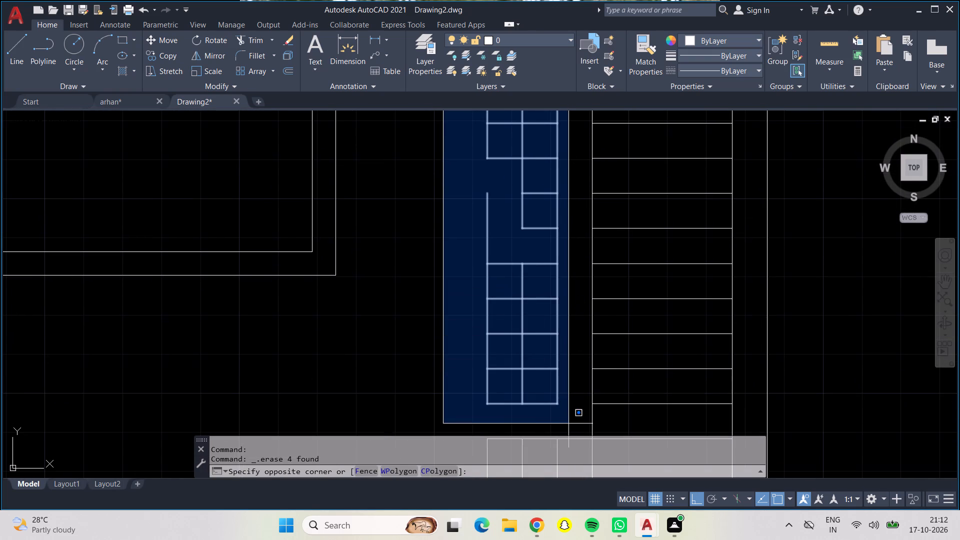
click(568, 423)
key(Delete)
Examine the cleaned-up staircase and the whole second plan beside the furnished floor plan.
scroll(613, 113, down, 1)
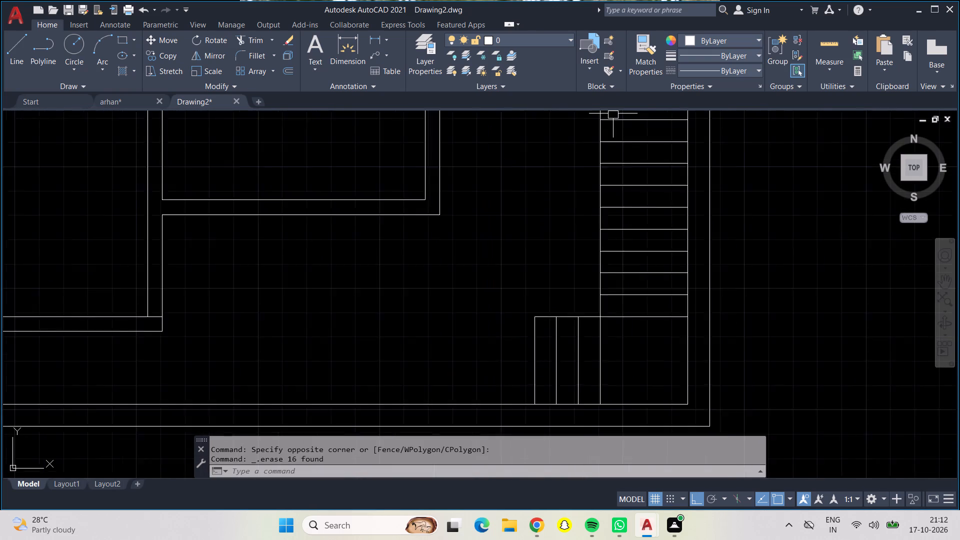
scroll(613, 113, up, 1)
scroll(555, 189, down, 2)
middle_drag(534, 246, 539, 202)
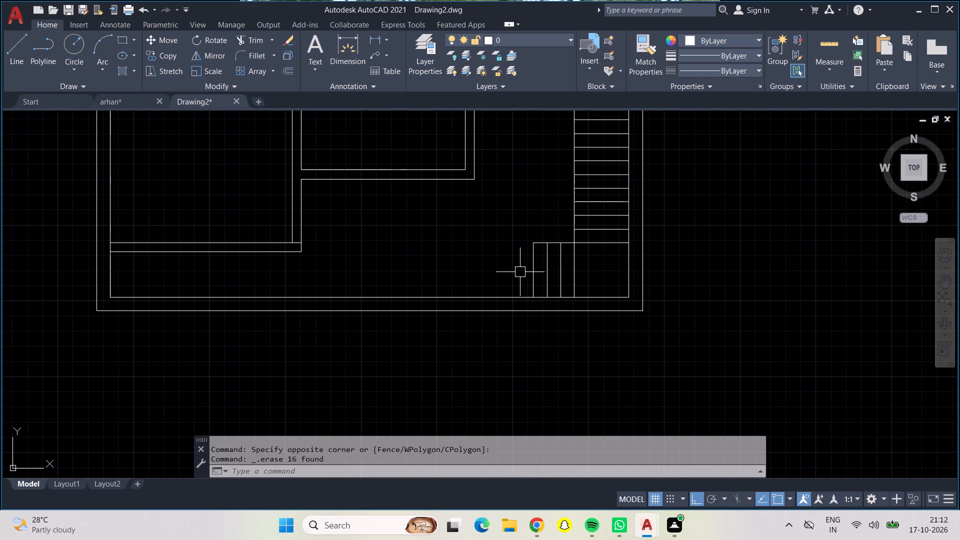
middle_drag(512, 257, 535, 329)
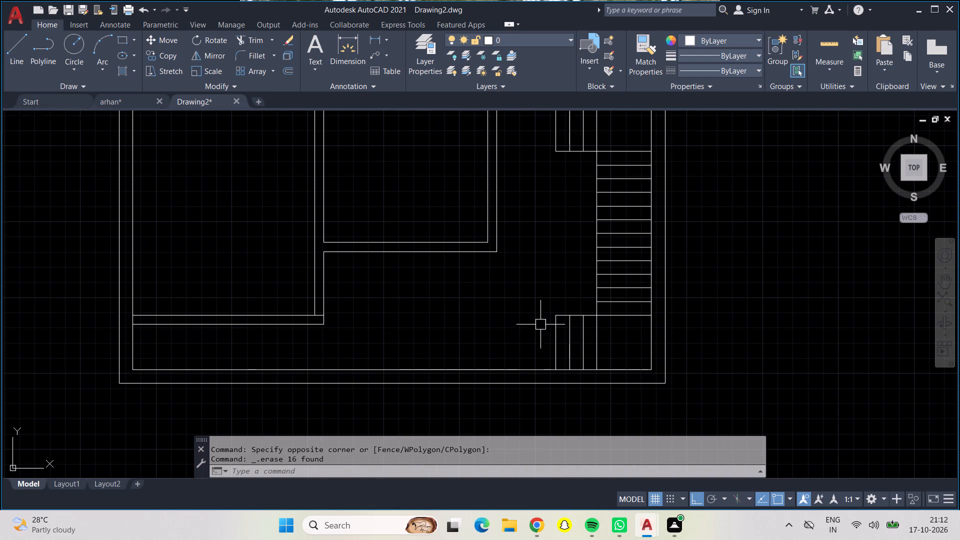
scroll(544, 306, down, 1)
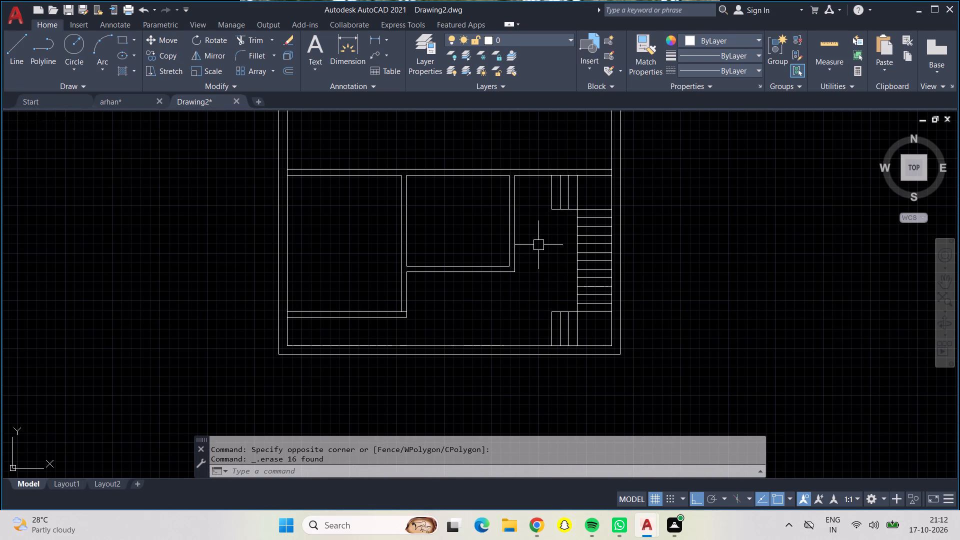
middle_drag(538, 245, 557, 342)
middle_drag(513, 181, 558, 417)
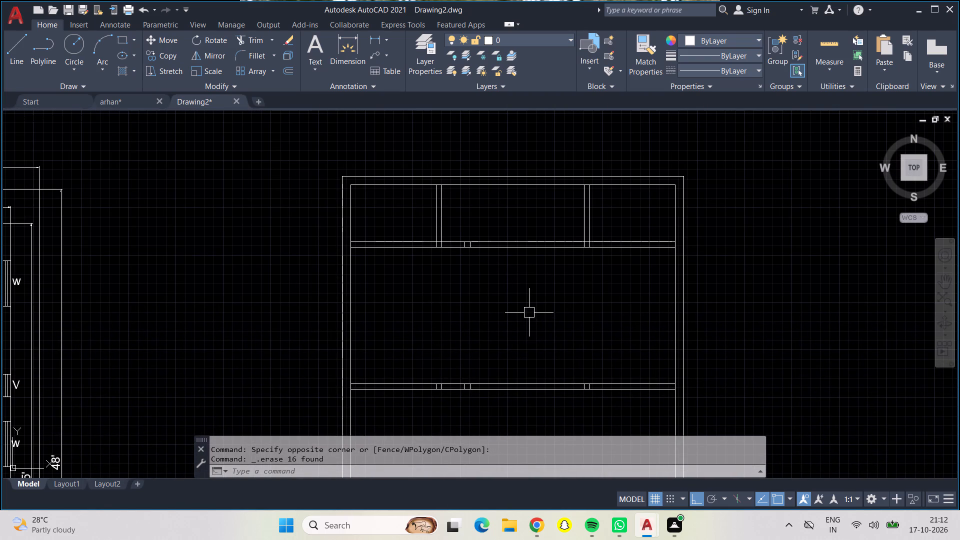
scroll(531, 310, down, 1)
middle_drag(531, 310, 529, 220)
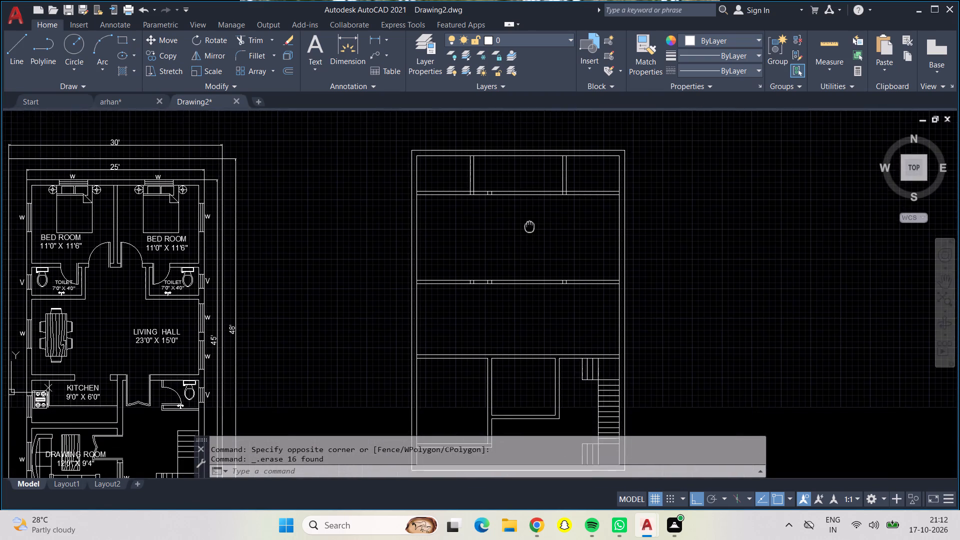
middle_drag(529, 220, 529, 201)
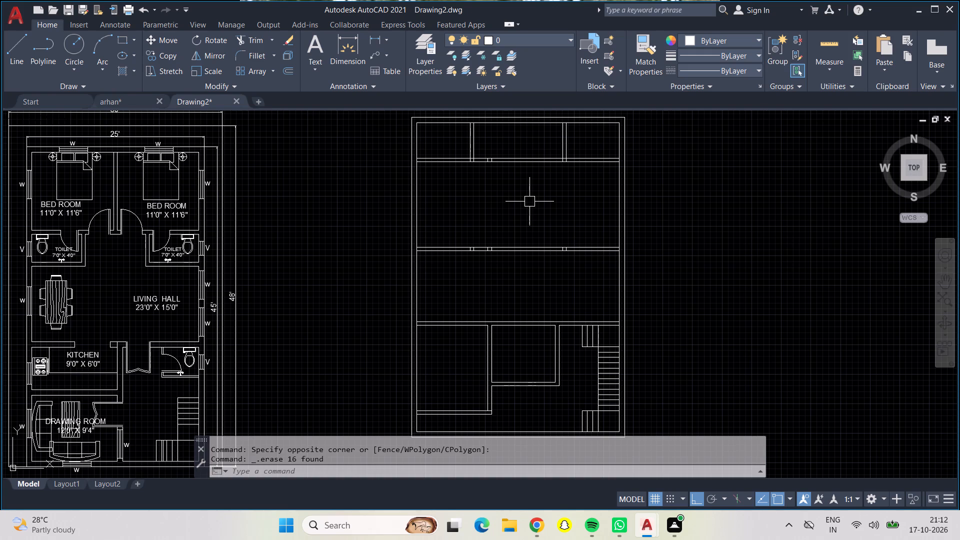
Offset the inner west wall line 12' eastward across the second plan.
key(o)
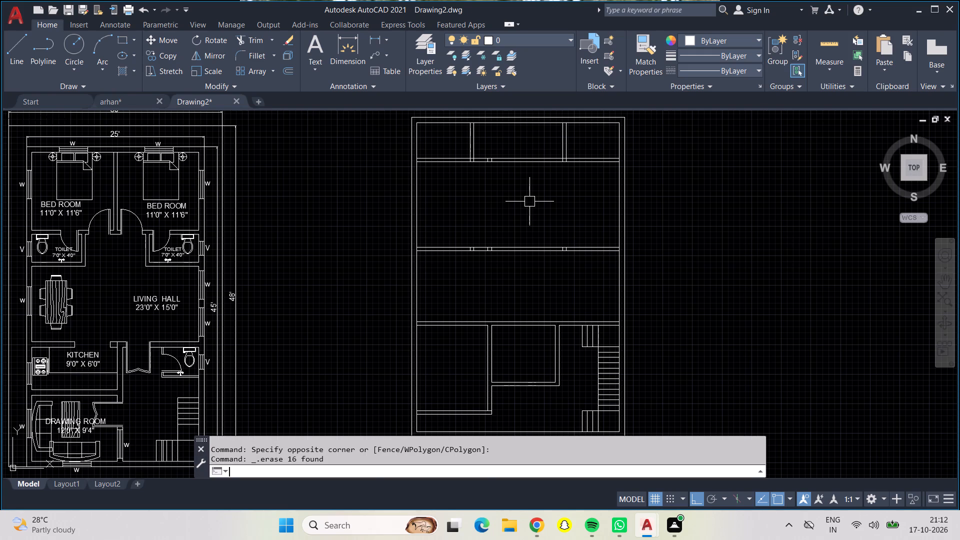
key(Return)
key(1)
key(2)
key(apostrophe)
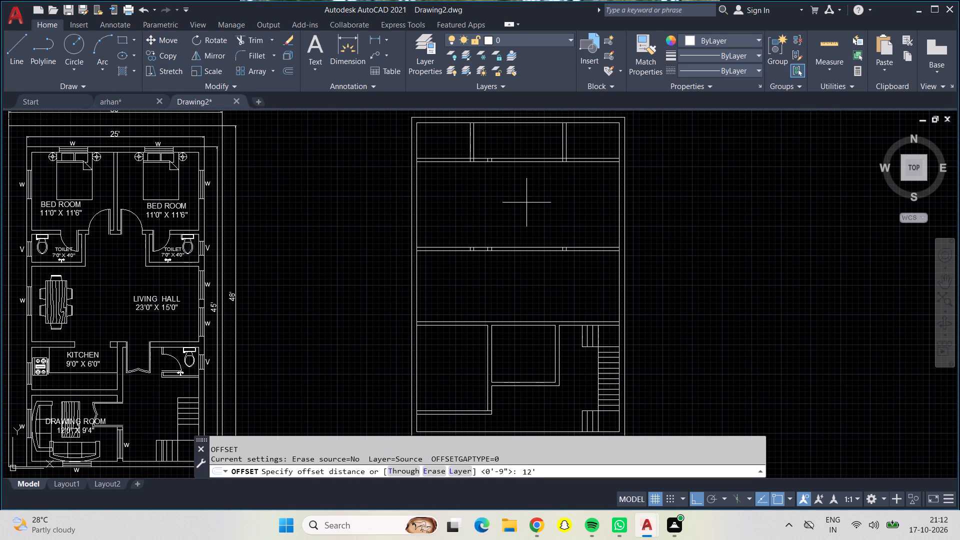
key(Return)
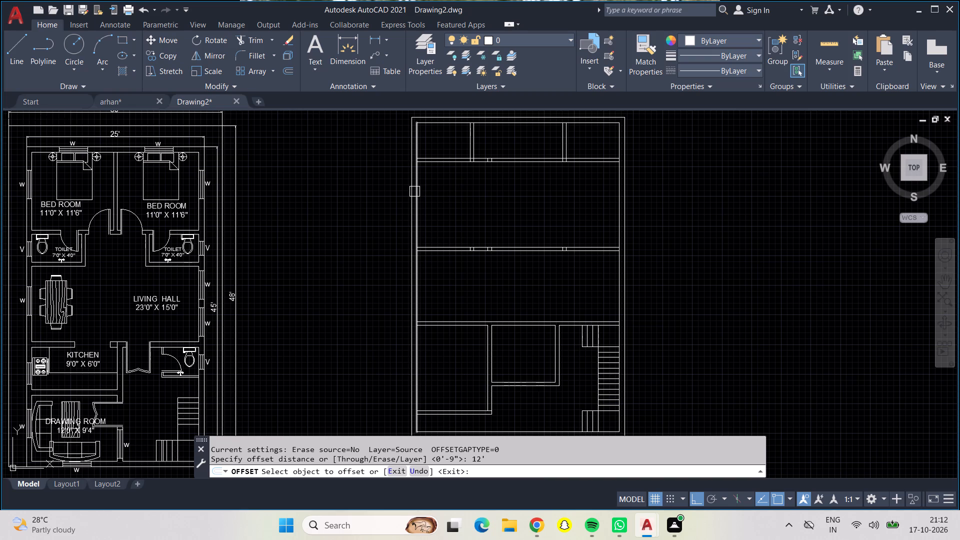
click(418, 195)
click(549, 204)
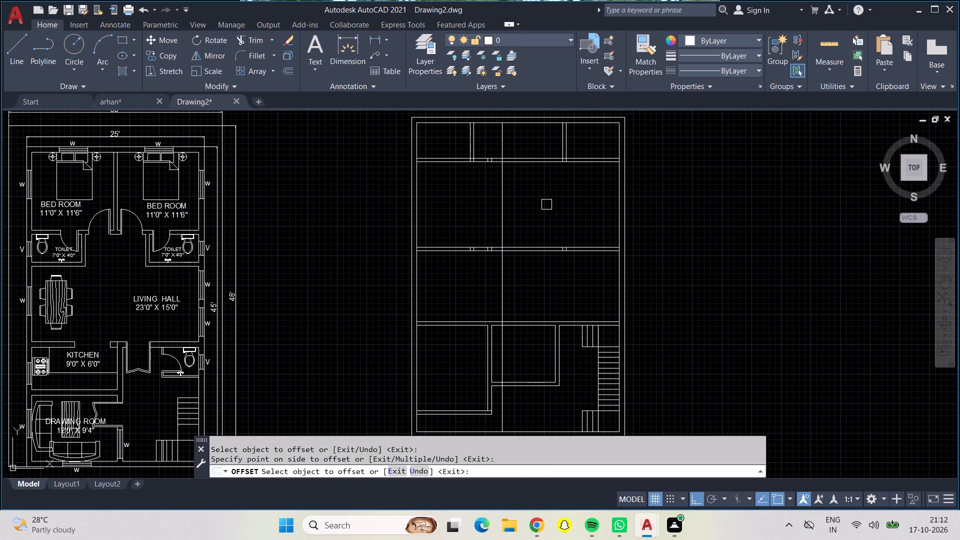
key(Escape)
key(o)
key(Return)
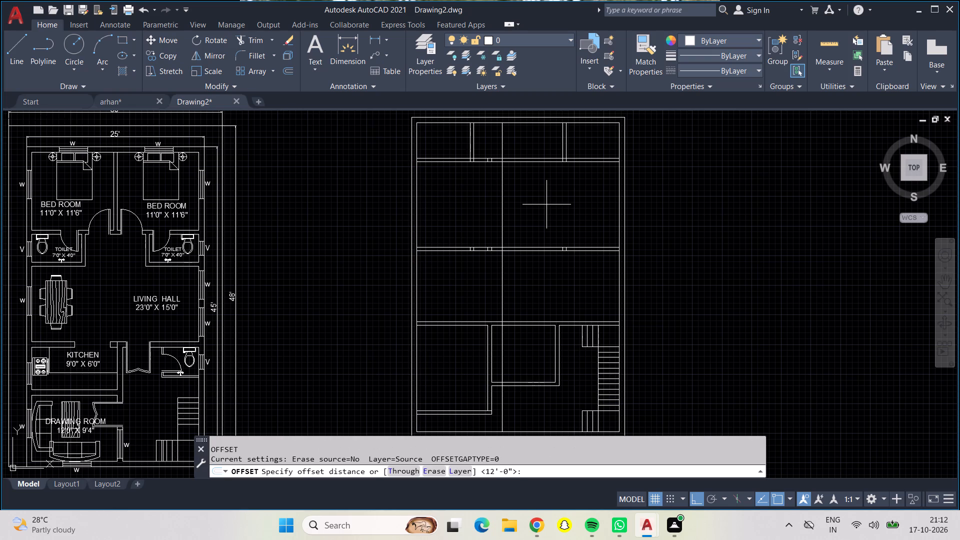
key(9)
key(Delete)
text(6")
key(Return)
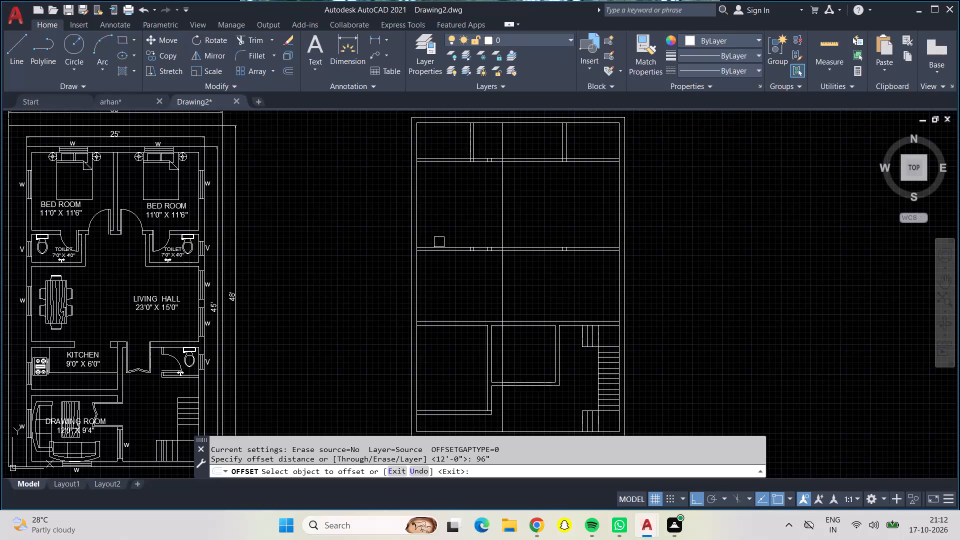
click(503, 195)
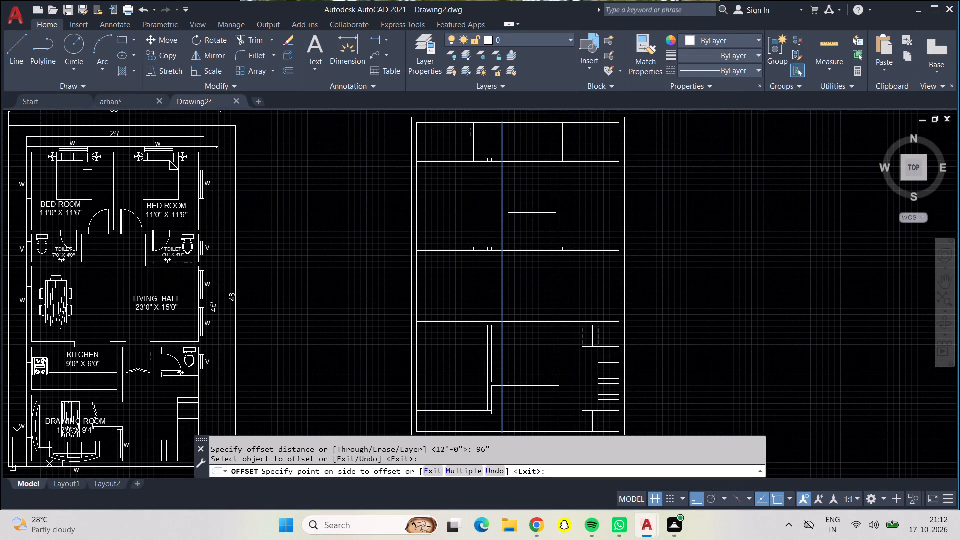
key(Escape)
Offset the inner east wall line 14' westward across the second plan.
key(o)
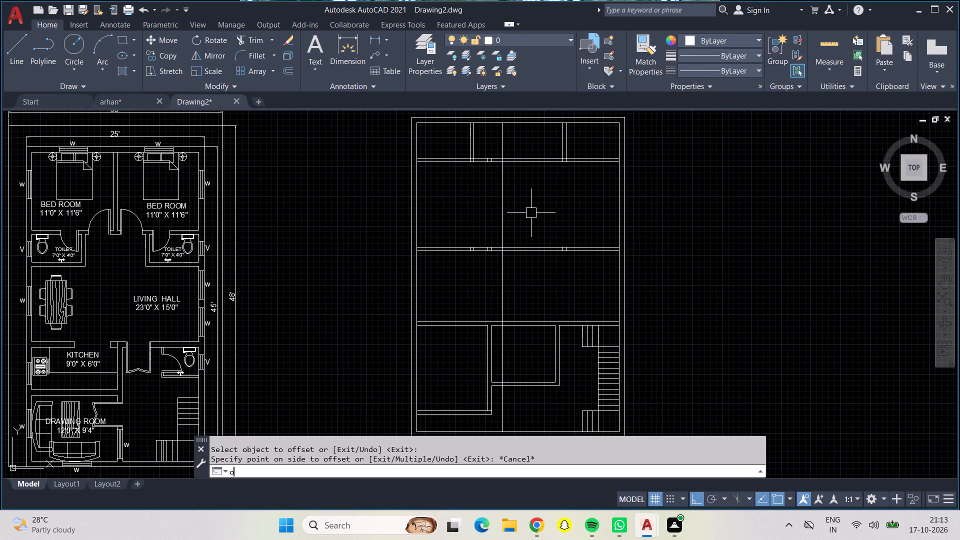
key(Return)
key(1)
key(4)
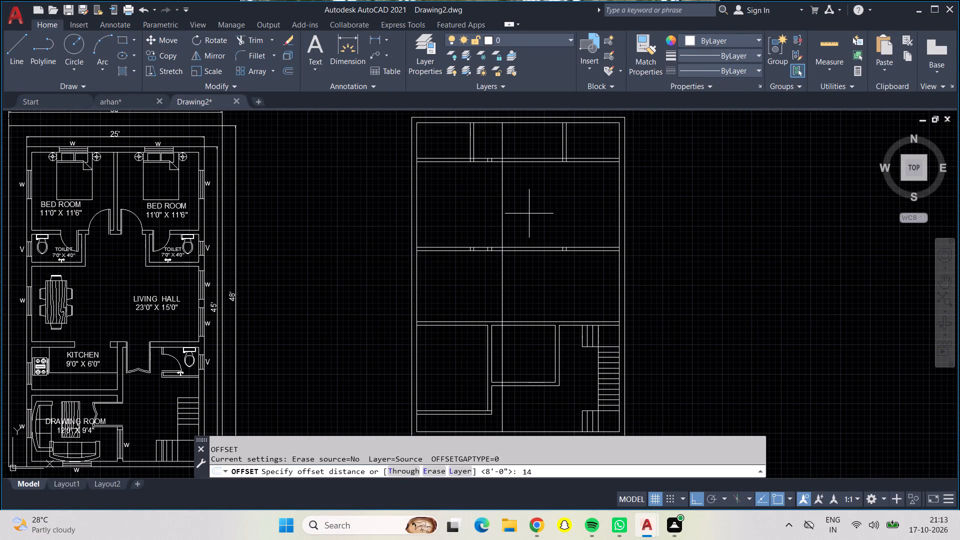
key(apostrophe)
key(Return)
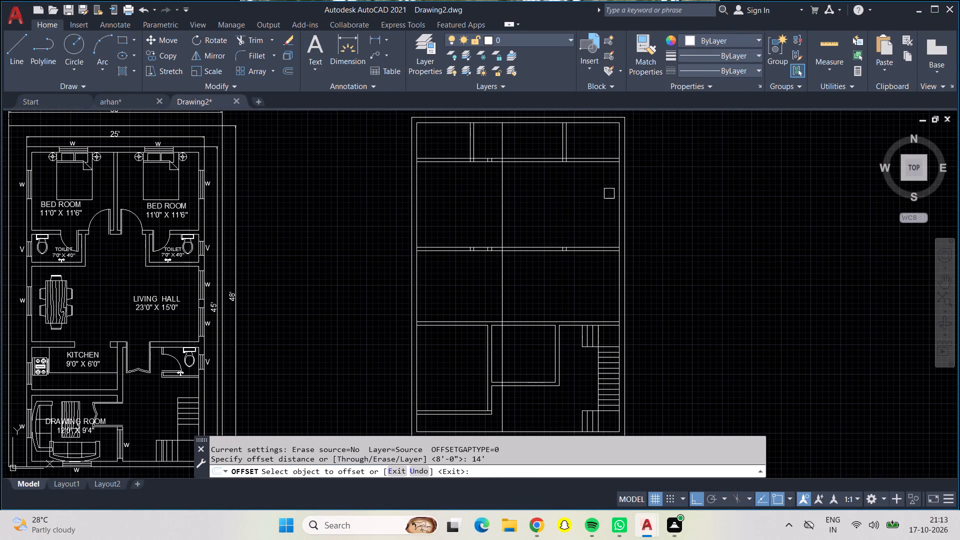
click(615, 202)
click(533, 198)
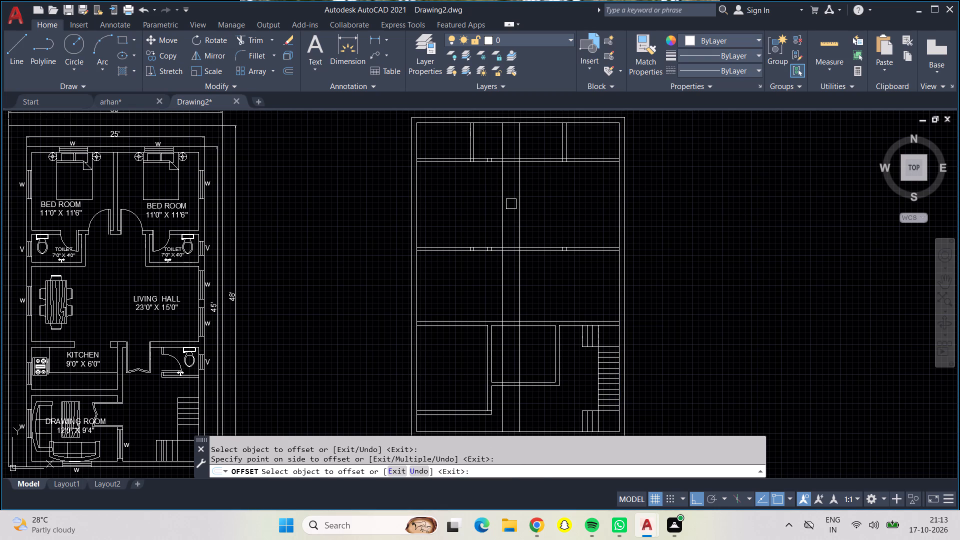
Trim the two long central vertical lines out of the northernmost room strip, north of the upper cross wall.
scroll(511, 204, up, 1)
scroll(511, 204, down, 1)
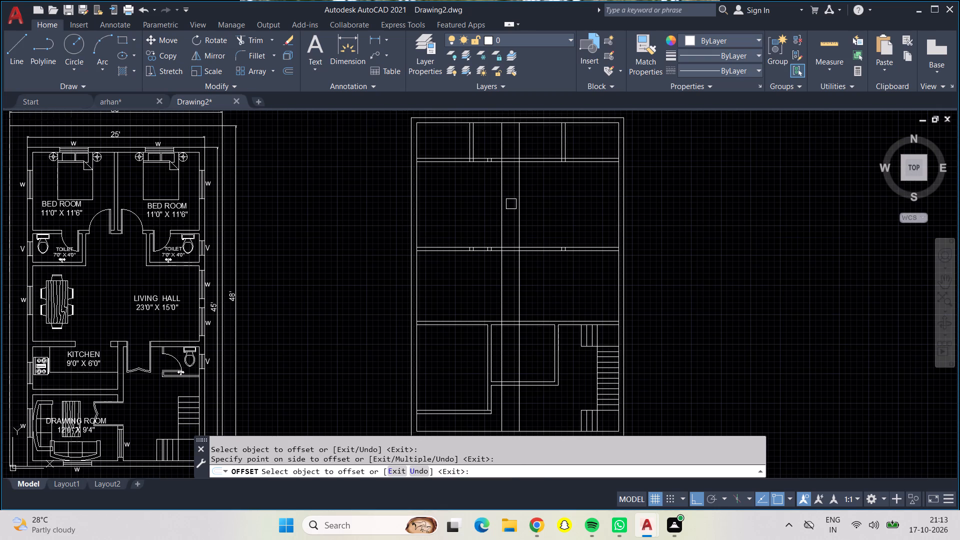
middle_drag(511, 204, 521, 213)
scroll(521, 213, up, 1)
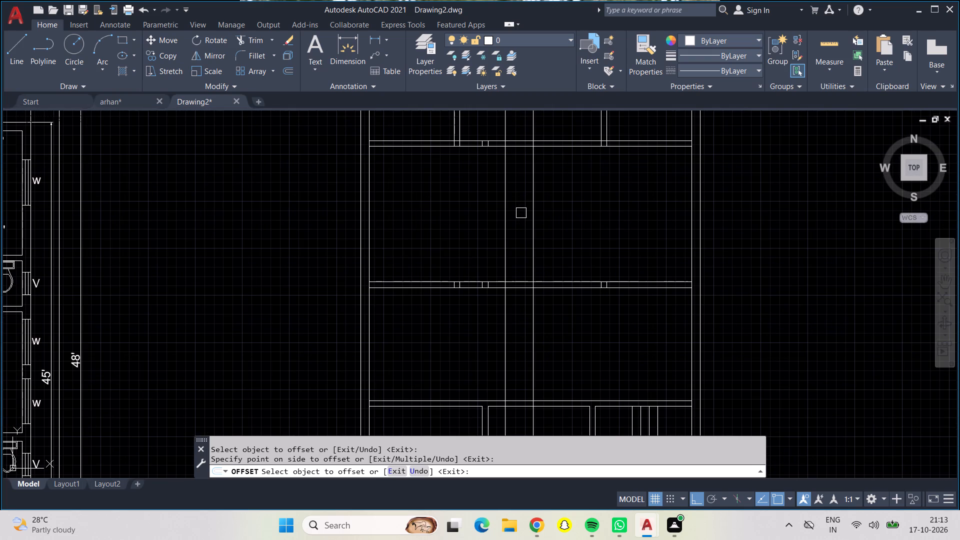
middle_drag(521, 213, 515, 215)
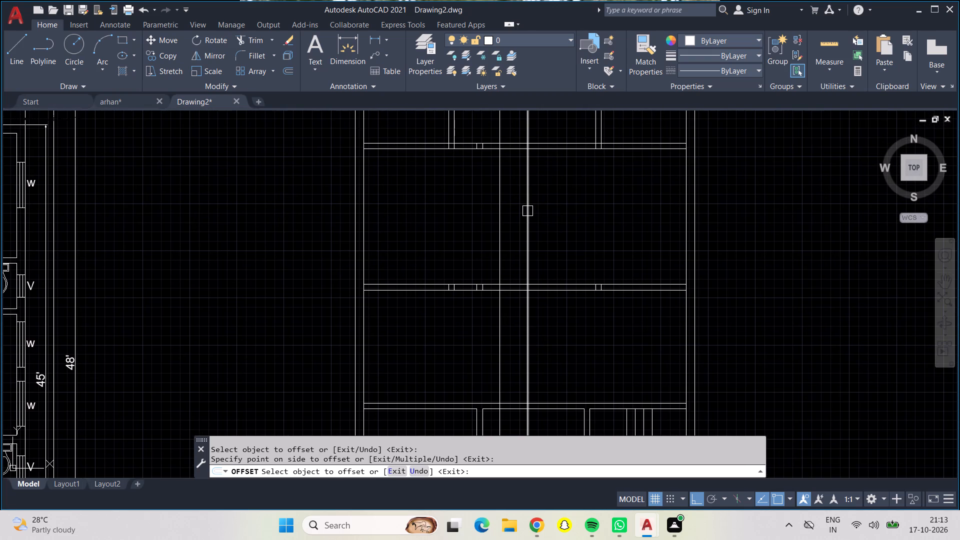
middle_drag(570, 237, 570, 315)
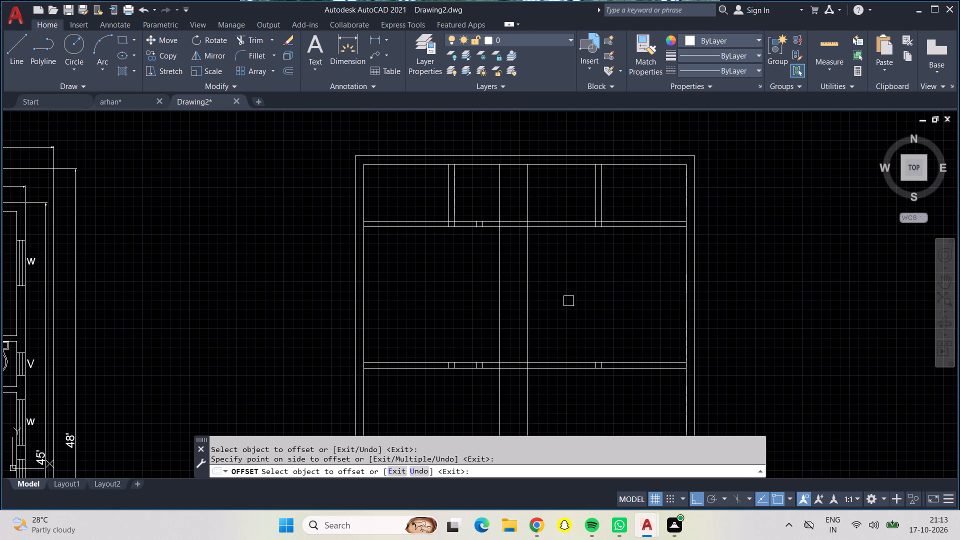
scroll(498, 281, up, 2)
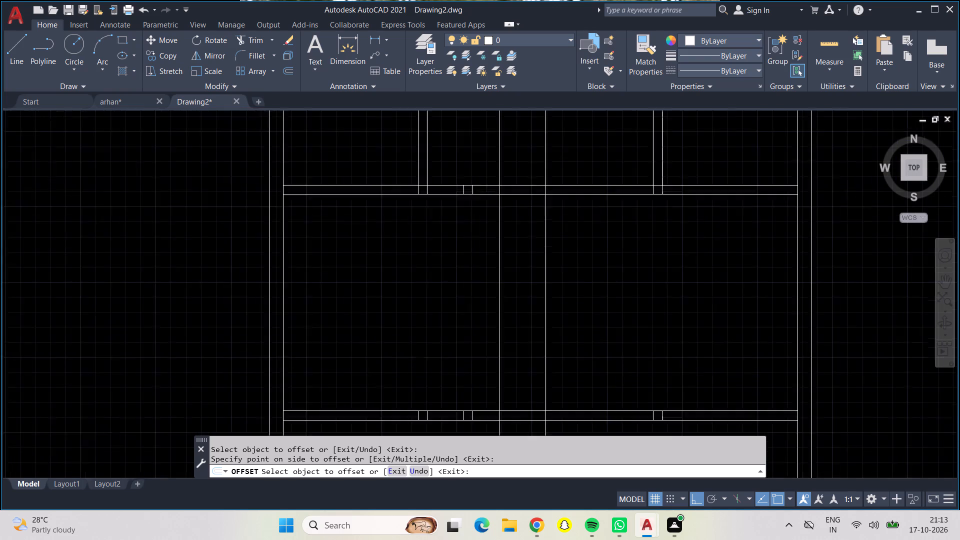
scroll(516, 295, up, 1)
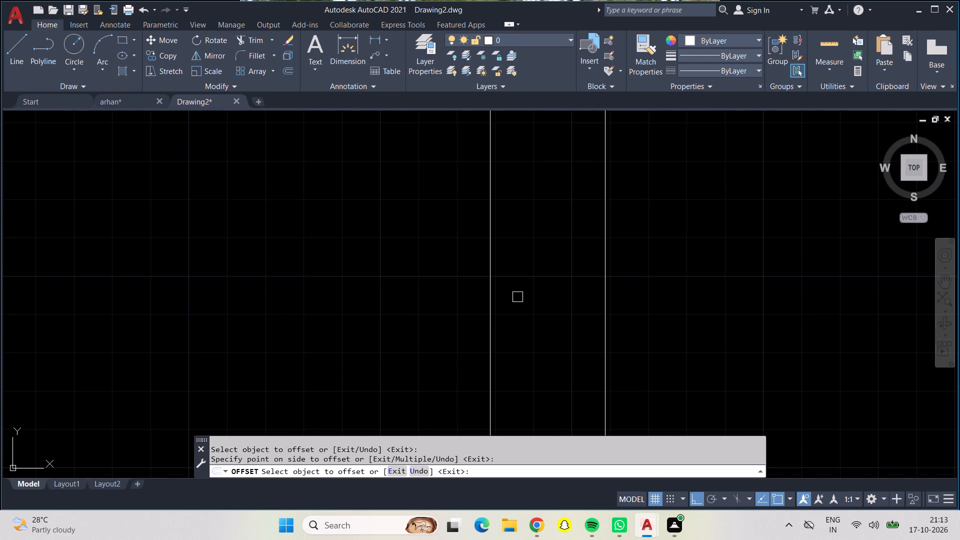
scroll(522, 302, down, 1)
middle_drag(522, 302, 525, 289)
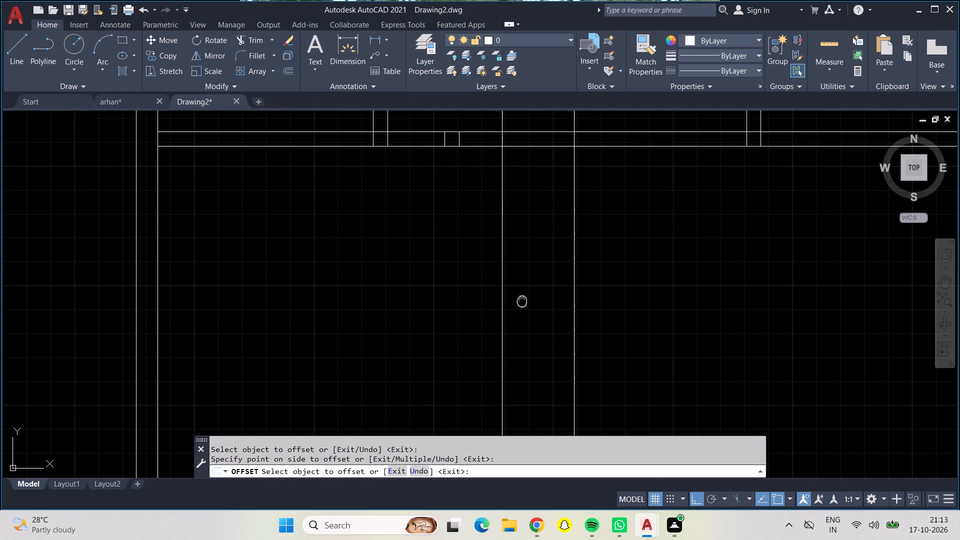
middle_drag(525, 289, 526, 287)
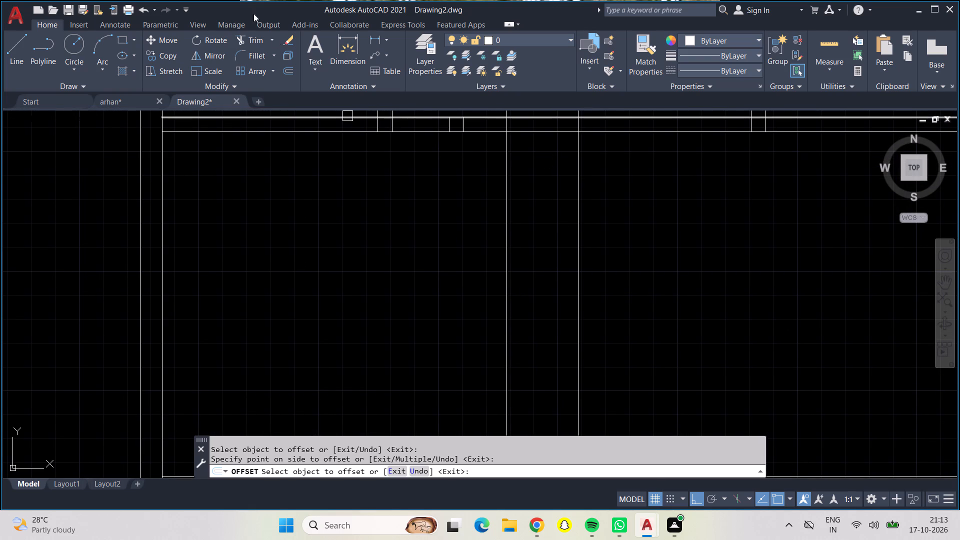
click(249, 39)
middle_drag(375, 180, 375, 239)
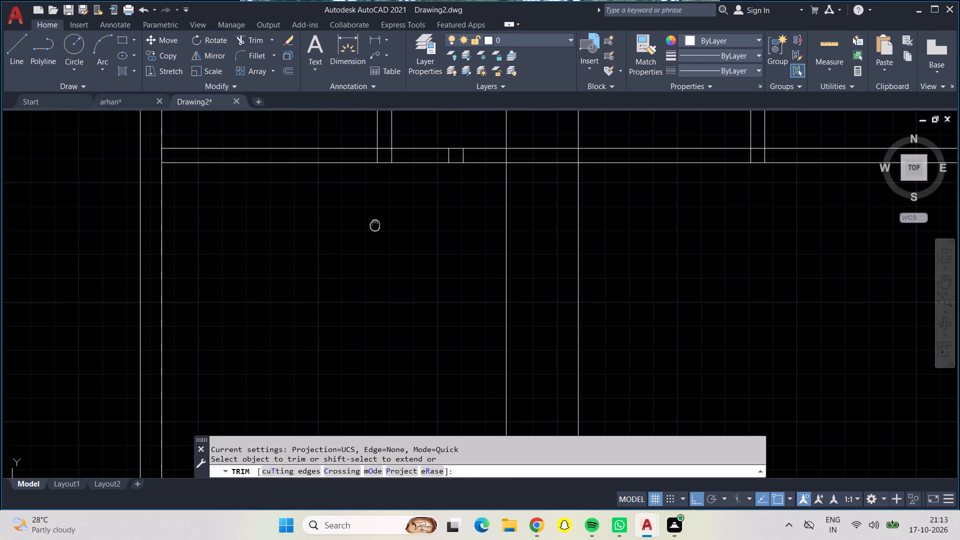
middle_drag(375, 239, 369, 326)
drag(471, 159, 603, 194)
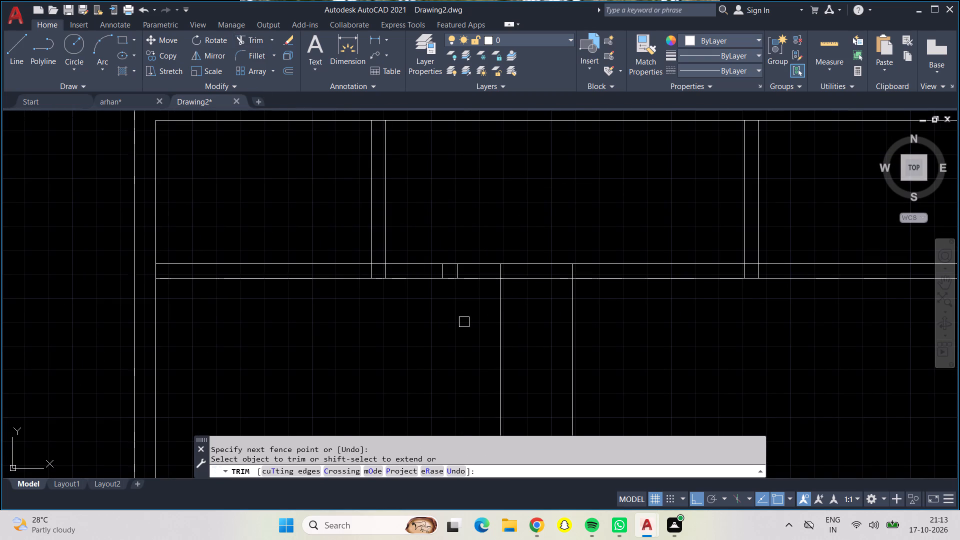
Trim the two central vertical lines where they cross the thickness of the upper cross wall.
middle_drag(461, 322, 466, 176)
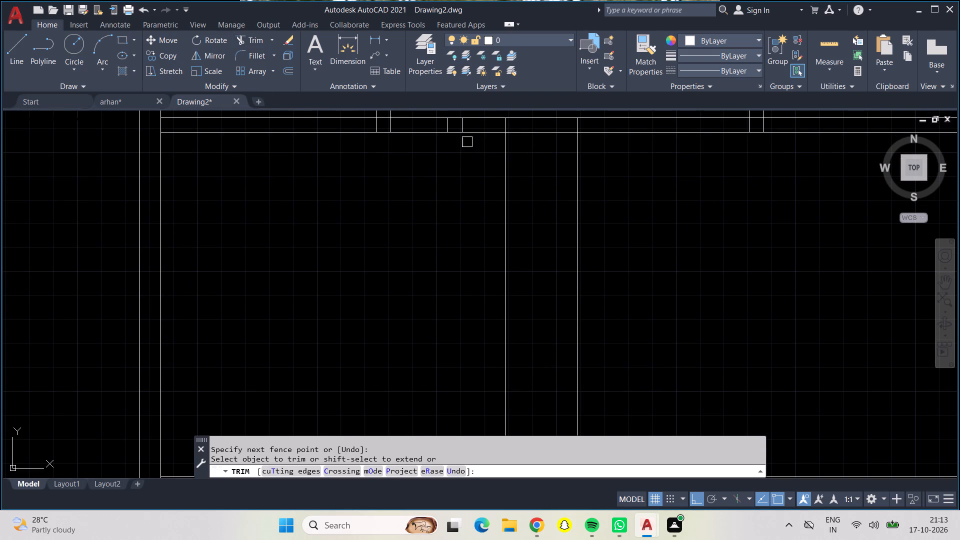
scroll(454, 130, up, 2)
click(433, 119)
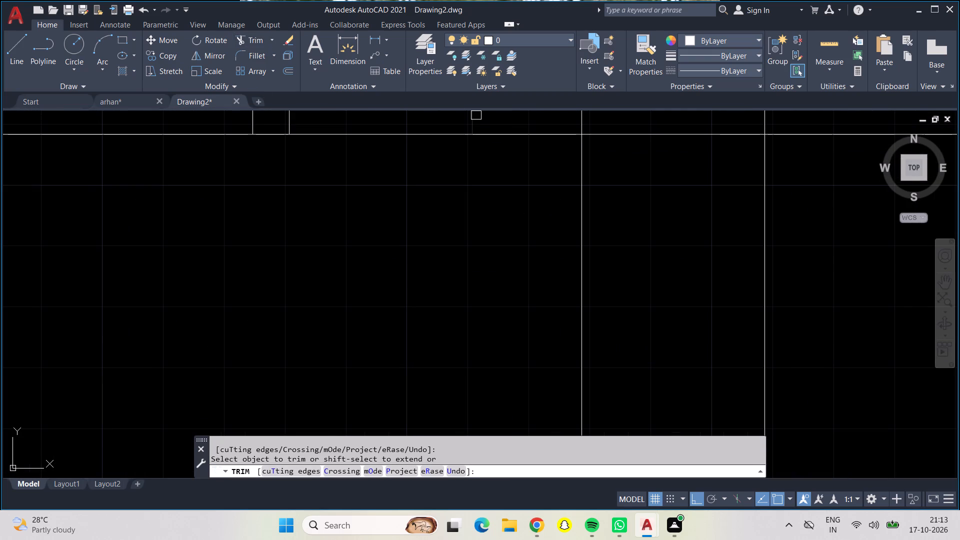
click(476, 114)
scroll(476, 171, down, 1)
middle_drag(476, 171, 464, 206)
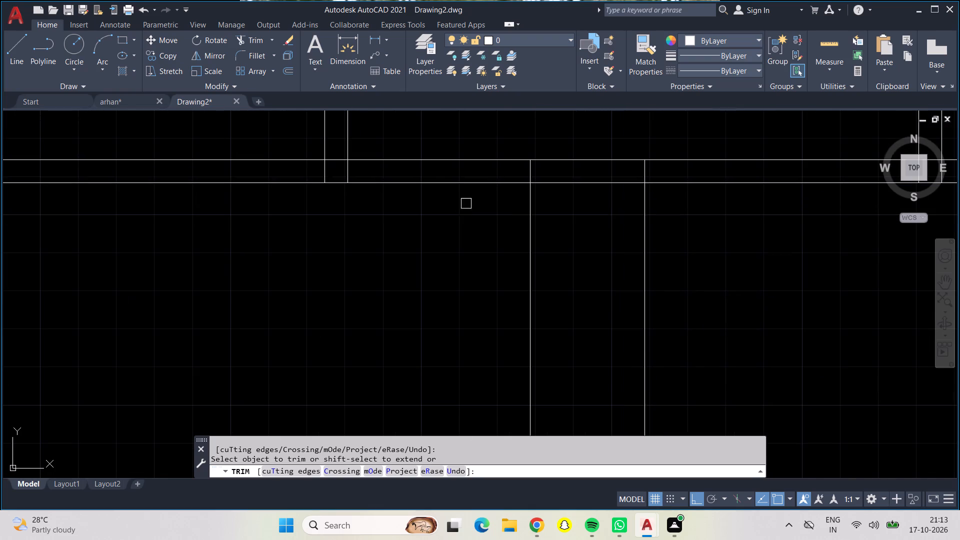
scroll(519, 169, up, 2)
drag(519, 169, 558, 168)
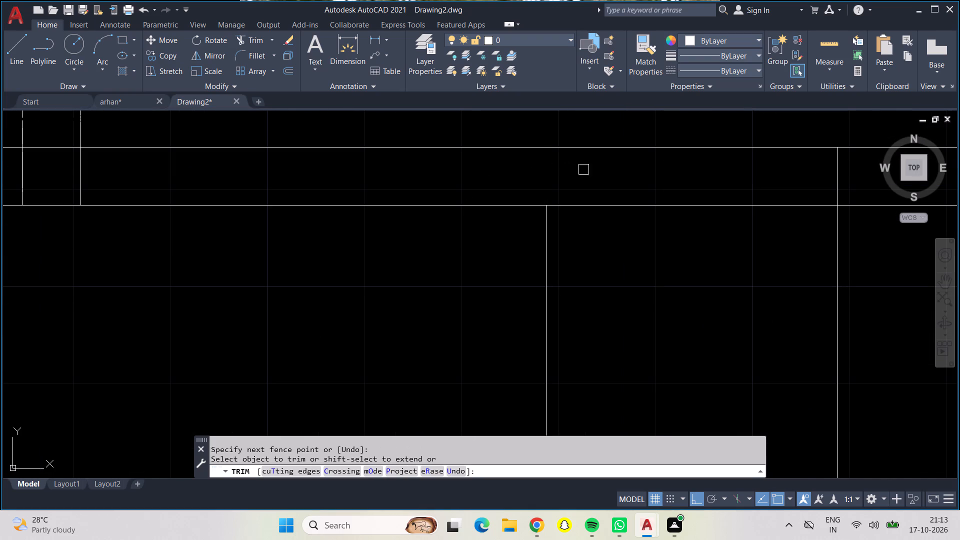
click(834, 179)
Trim the two central vertical lines between the middle cross wall and the next cross wall to the south.
scroll(831, 181, down, 2)
middle_drag(777, 261, 748, 227)
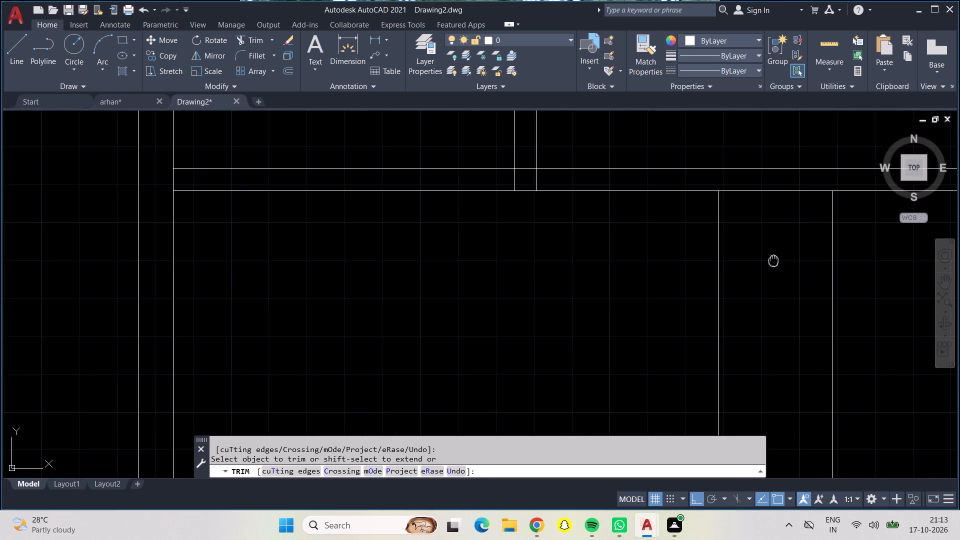
middle_drag(748, 227, 690, 146)
scroll(686, 180, down, 1)
middle_drag(686, 180, 662, 92)
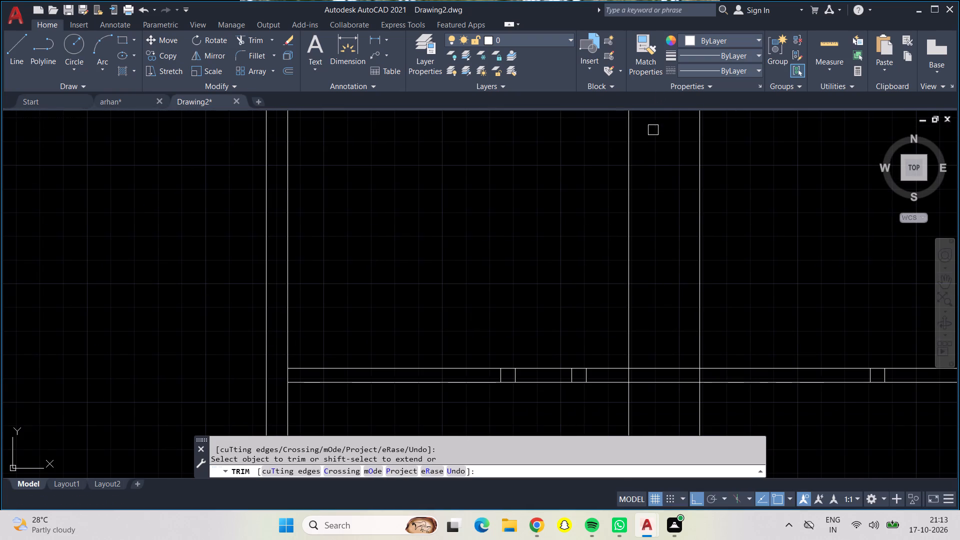
scroll(648, 322, down, 1)
middle_drag(648, 322, 643, 241)
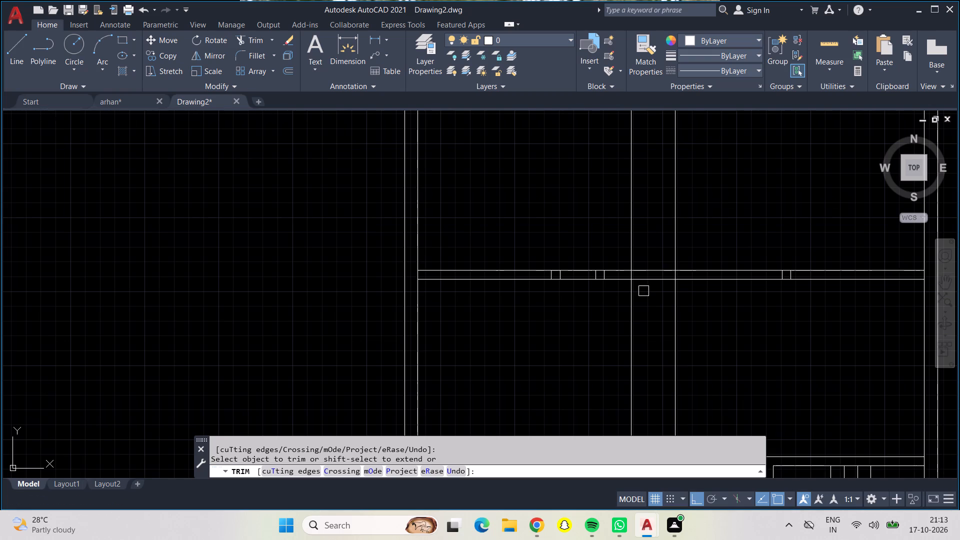
click(629, 312)
click(680, 313)
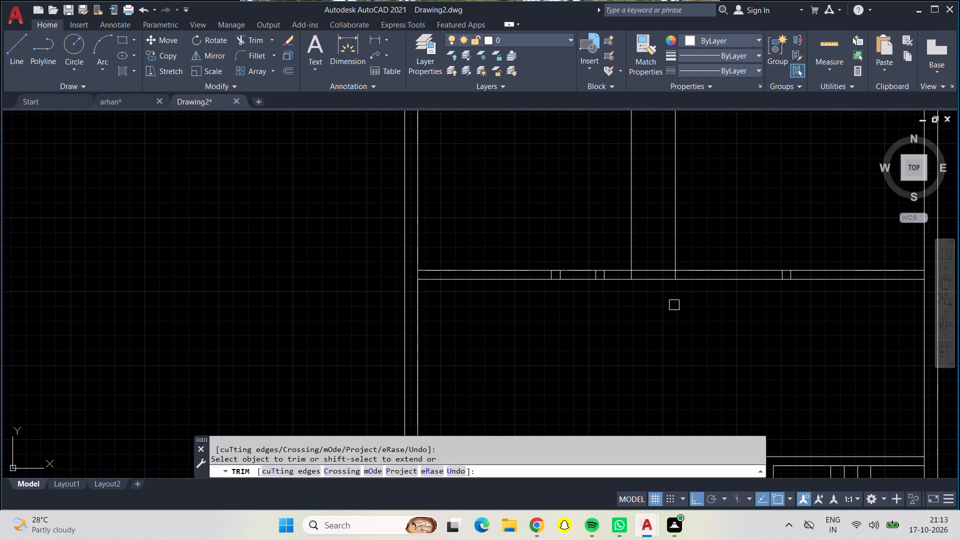
Trim the two central vertical line stubs inside the thickness of the middle cross wall.
scroll(637, 277, up, 4)
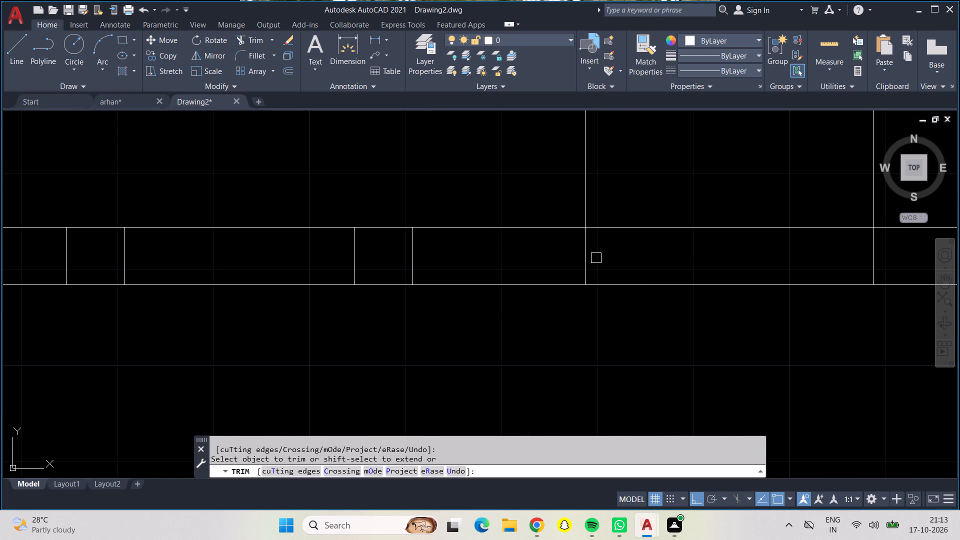
click(596, 258)
click(572, 255)
drag(839, 257, 917, 255)
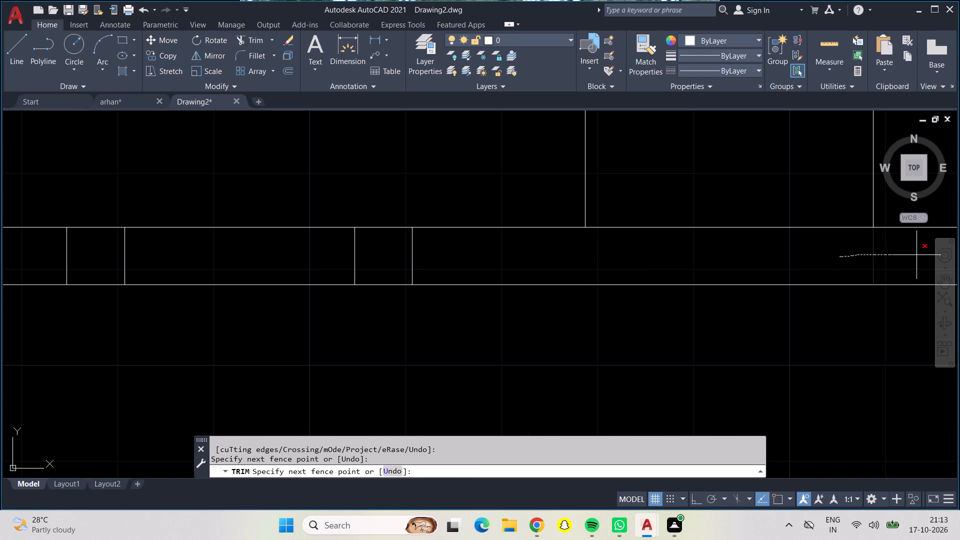
drag(917, 255, 918, 255)
Quick-measure the gap between the two central vertical lines in the room strip between the upper and middle cross walls.
scroll(889, 253, down, 1)
scroll(834, 226, down, 3)
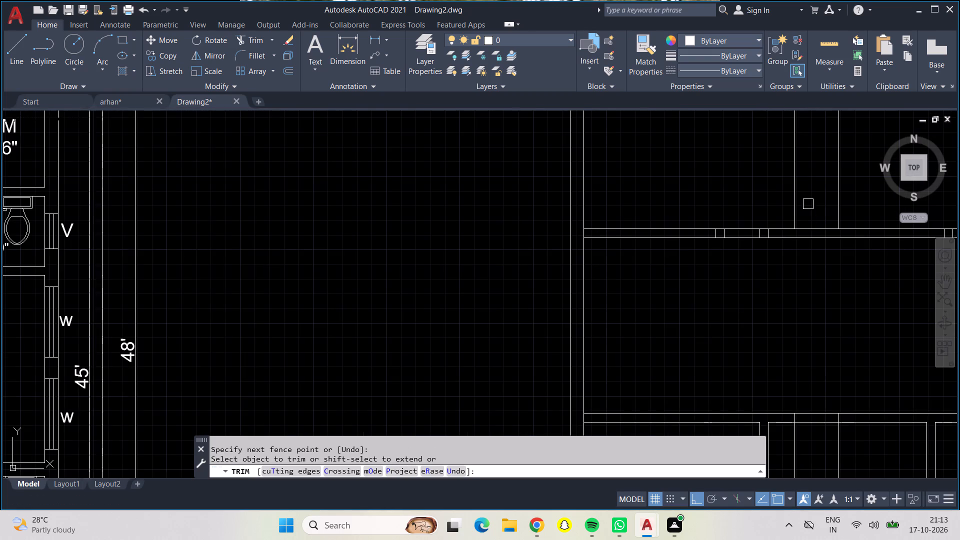
middle_drag(810, 192, 711, 348)
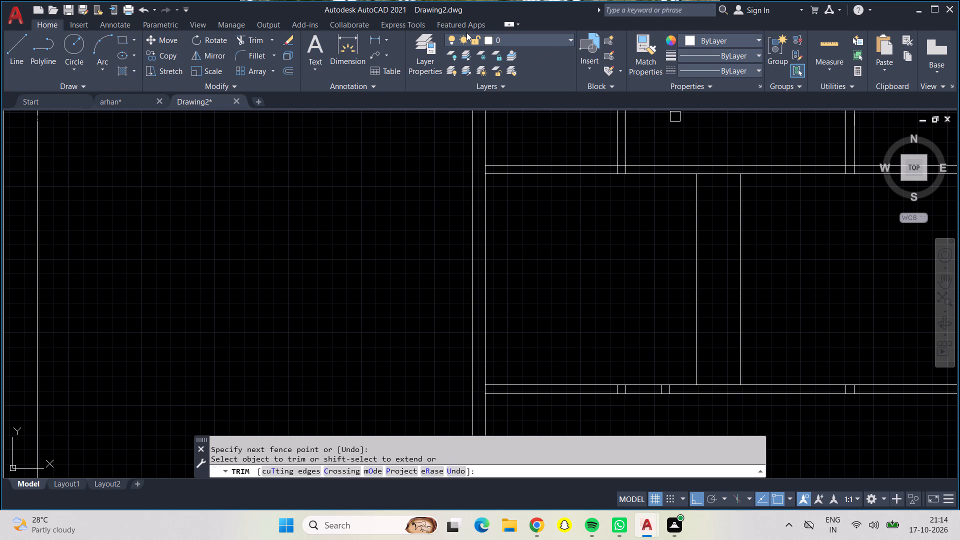
click(820, 47)
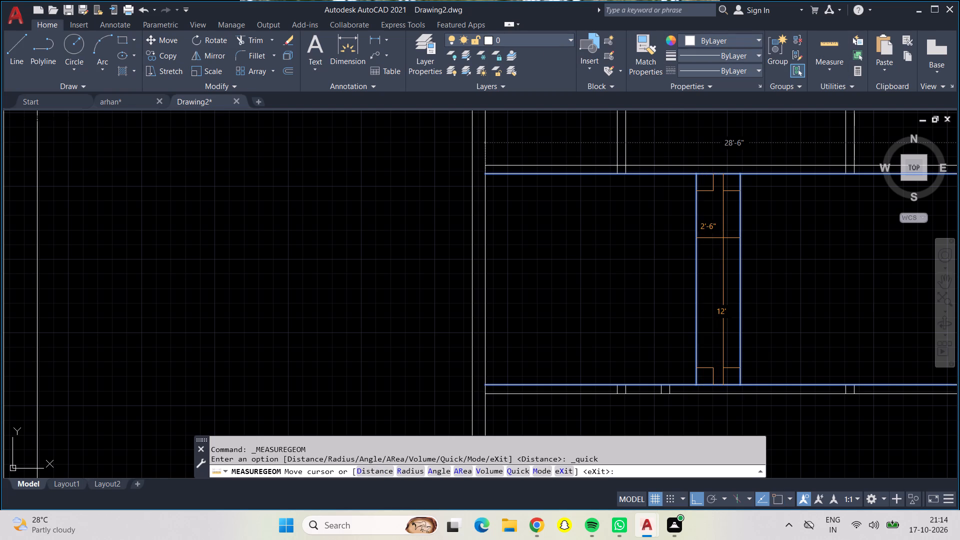
key(Escape)
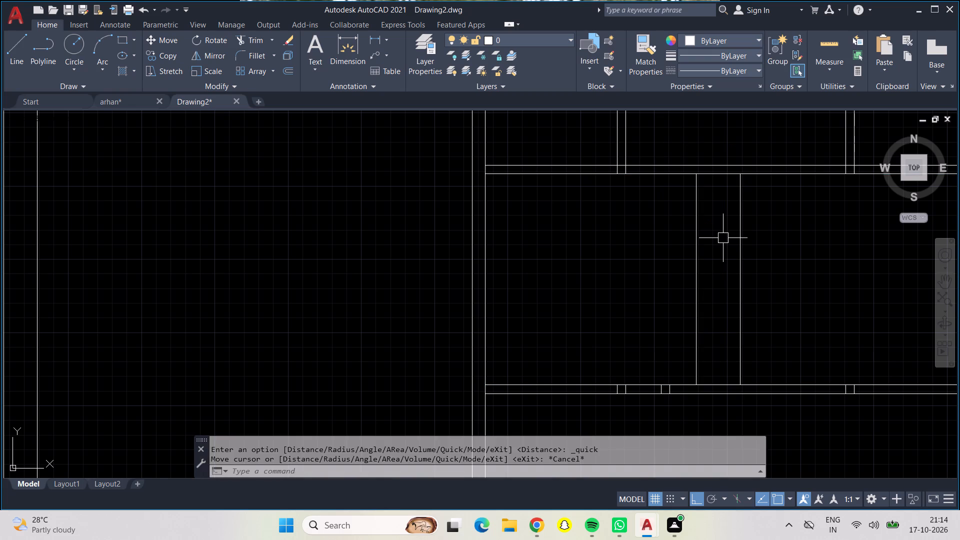
Offset each of the two central vertical lines 2' inward, toward the other, between the upper and middle cross walls.
key(o)
key(Return)
key(2)
key(apostrophe)
key(Return)
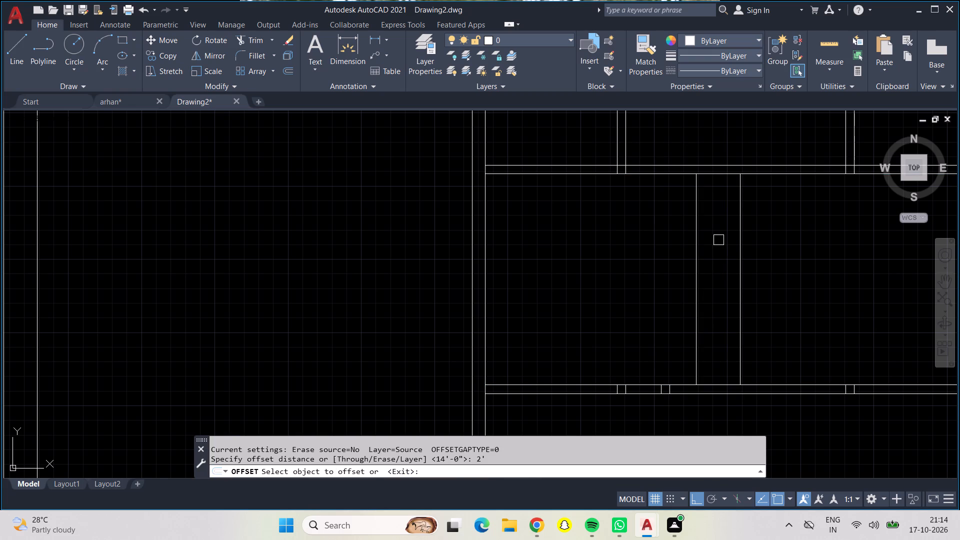
click(698, 207)
click(720, 230)
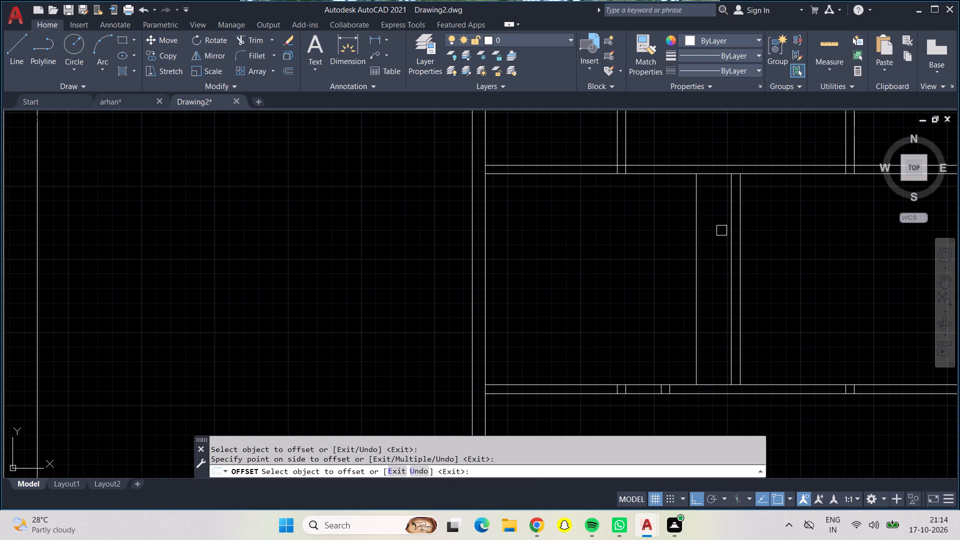
click(744, 293)
click(709, 302)
Quick-measure the narrow gap between the two inner vertical lines in the strip between the upper and middle cross walls.
click(839, 44)
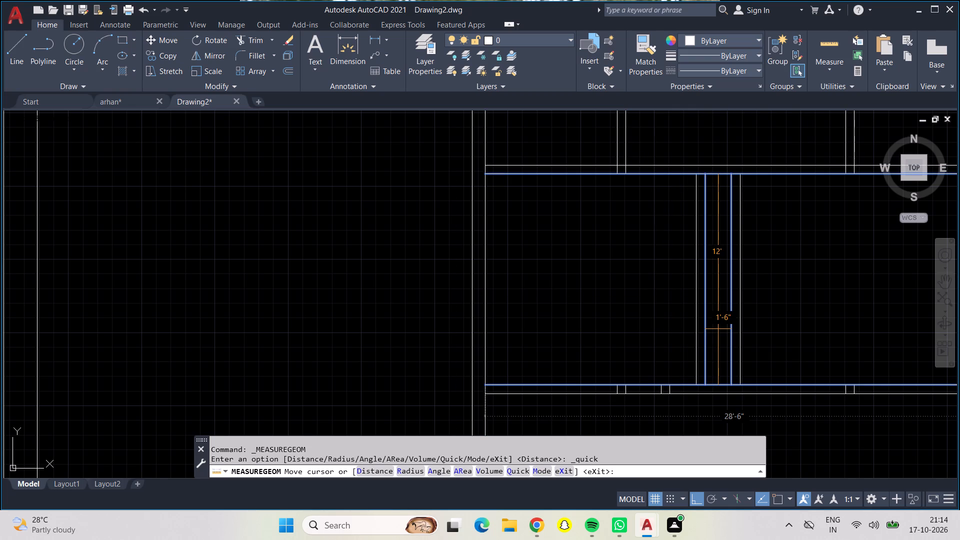
key(Escape)
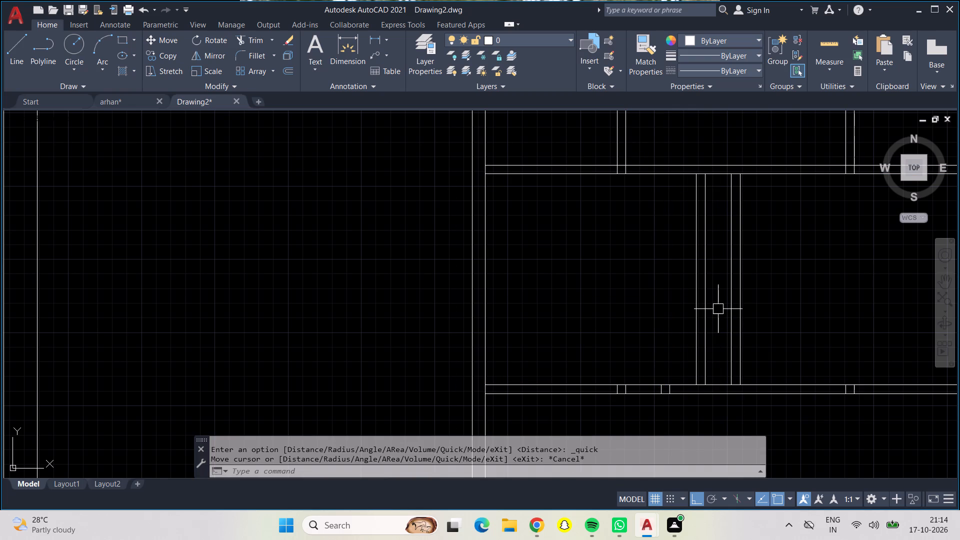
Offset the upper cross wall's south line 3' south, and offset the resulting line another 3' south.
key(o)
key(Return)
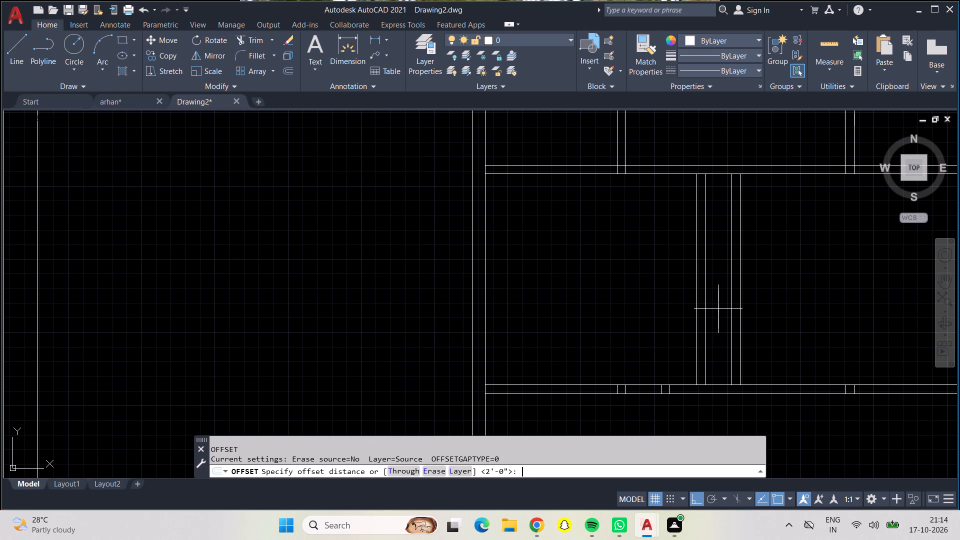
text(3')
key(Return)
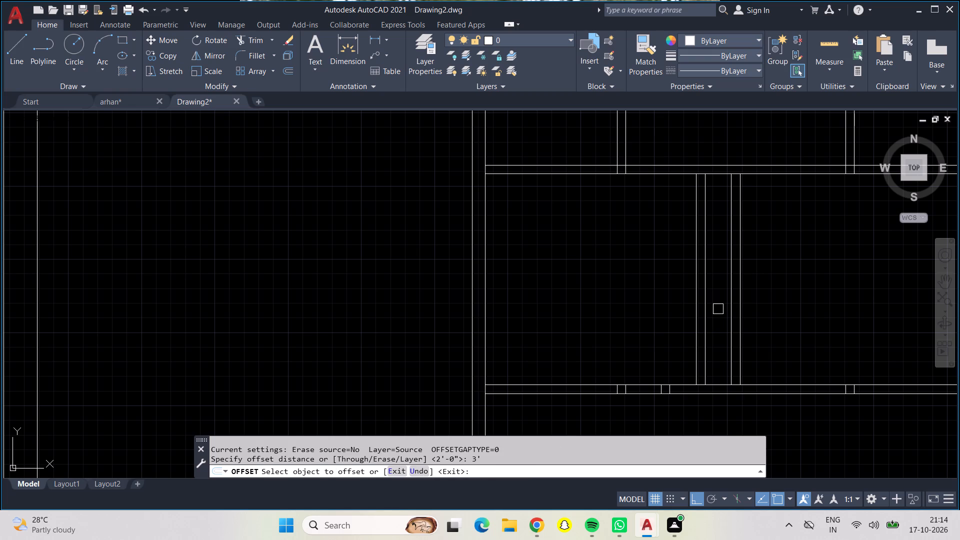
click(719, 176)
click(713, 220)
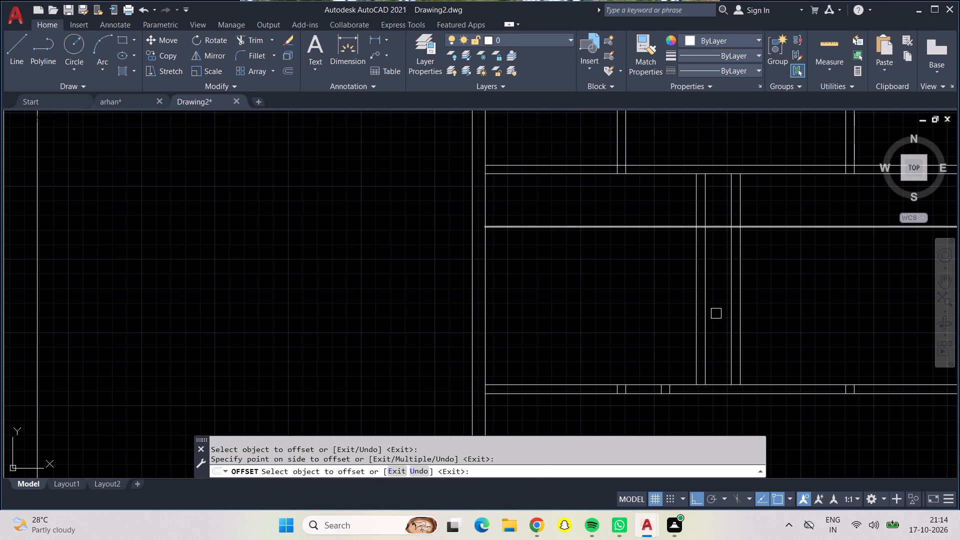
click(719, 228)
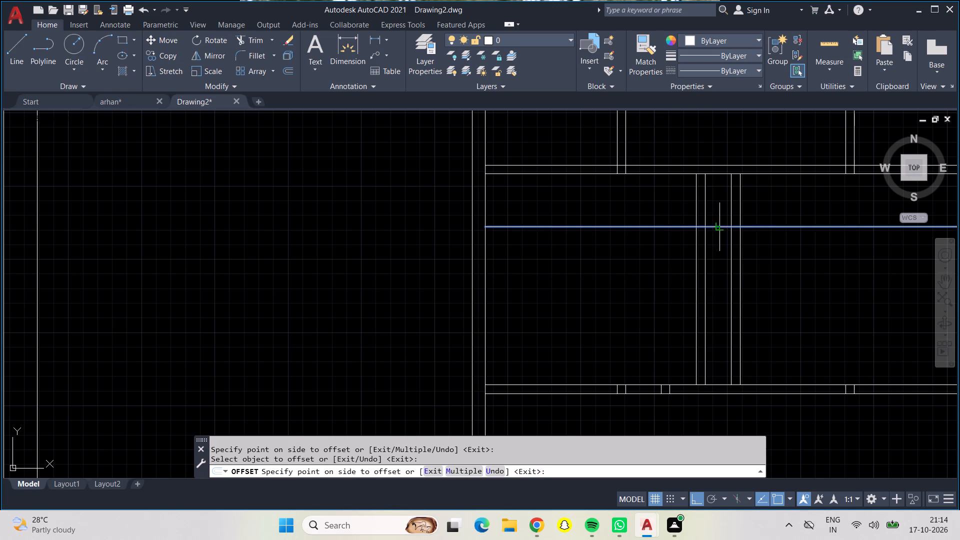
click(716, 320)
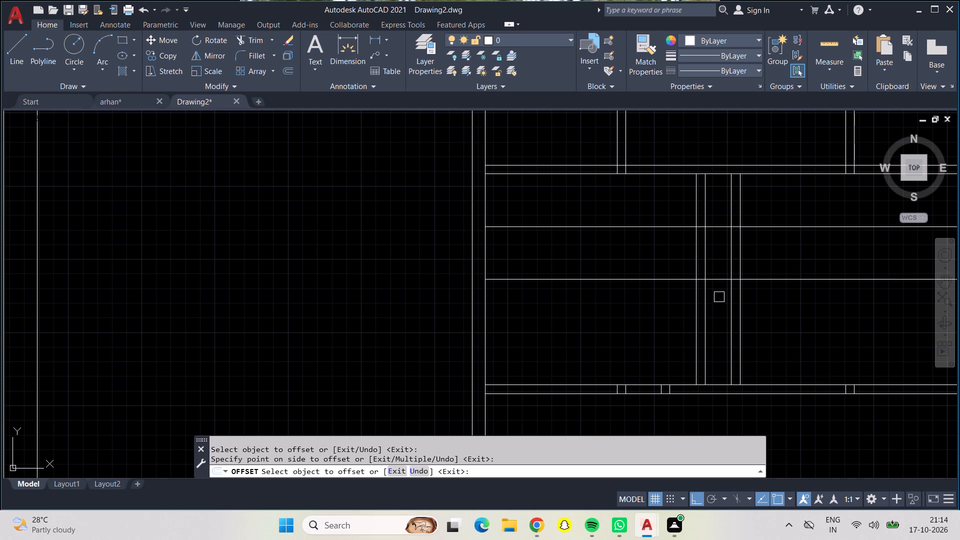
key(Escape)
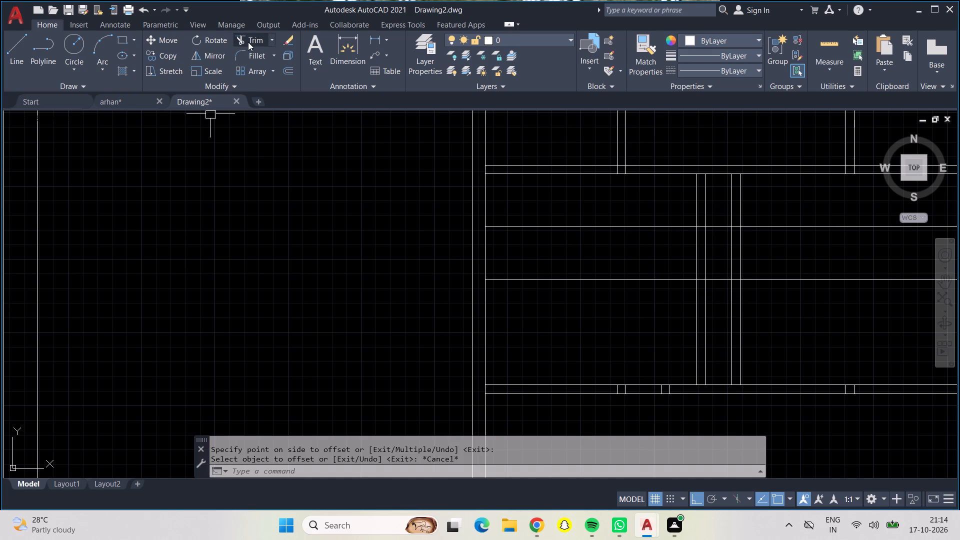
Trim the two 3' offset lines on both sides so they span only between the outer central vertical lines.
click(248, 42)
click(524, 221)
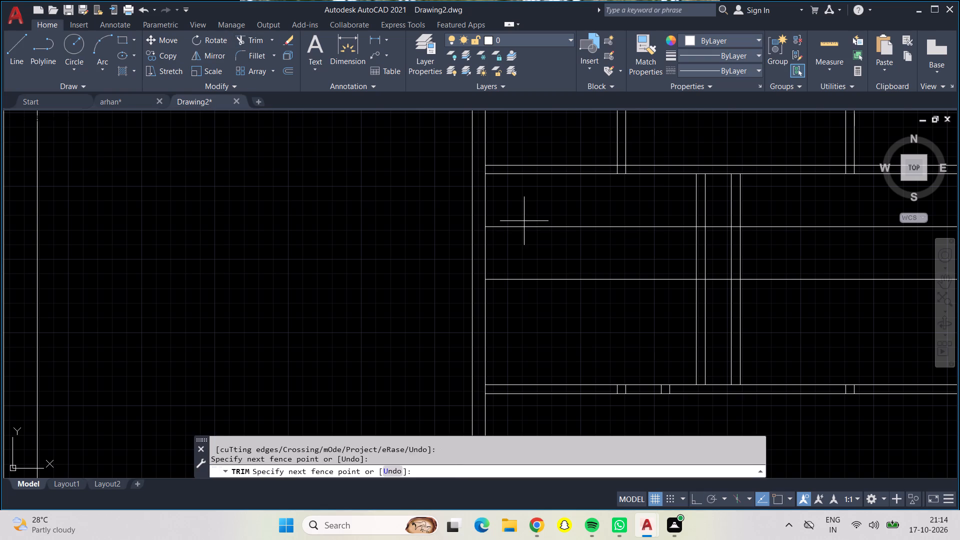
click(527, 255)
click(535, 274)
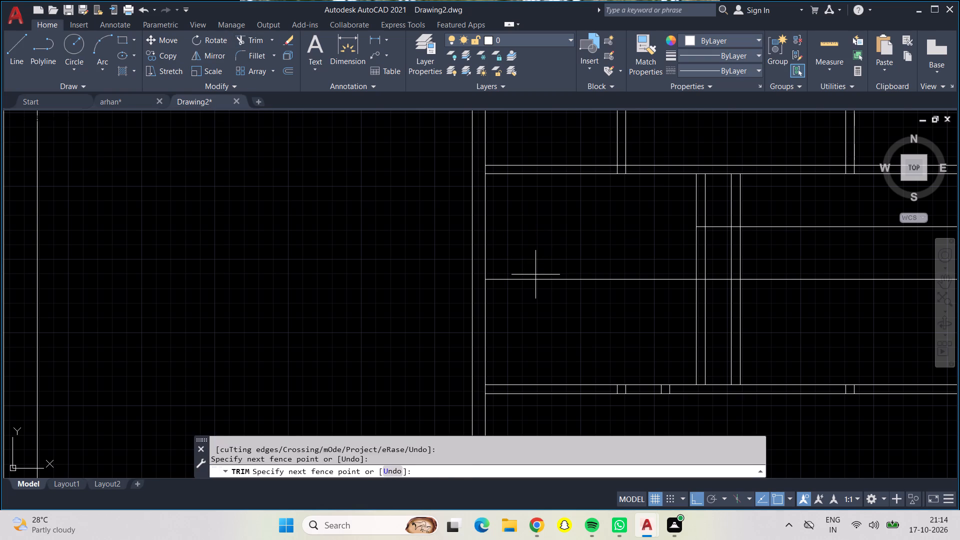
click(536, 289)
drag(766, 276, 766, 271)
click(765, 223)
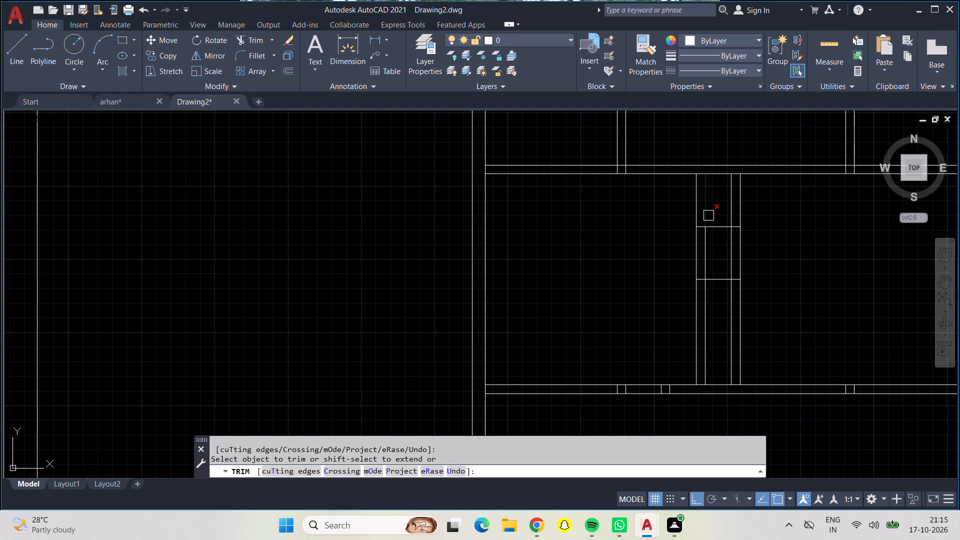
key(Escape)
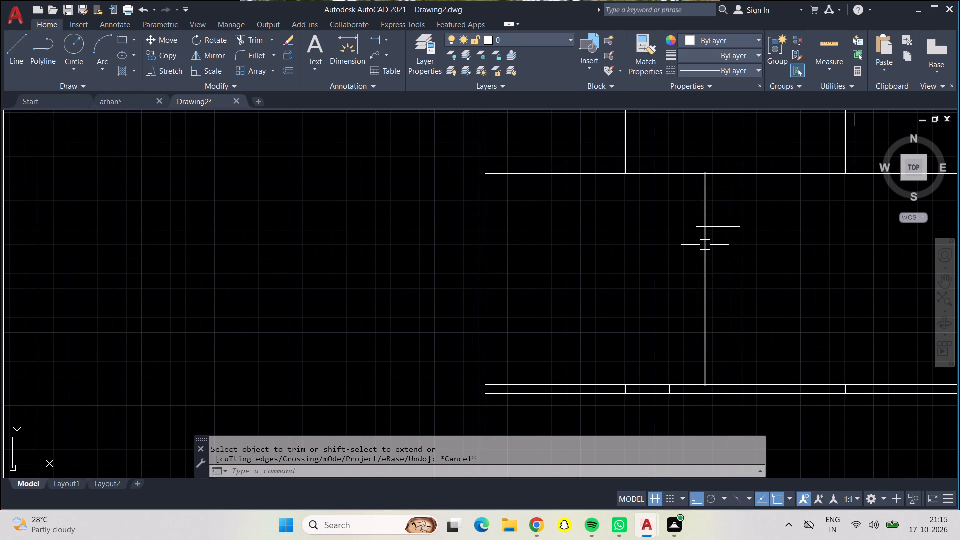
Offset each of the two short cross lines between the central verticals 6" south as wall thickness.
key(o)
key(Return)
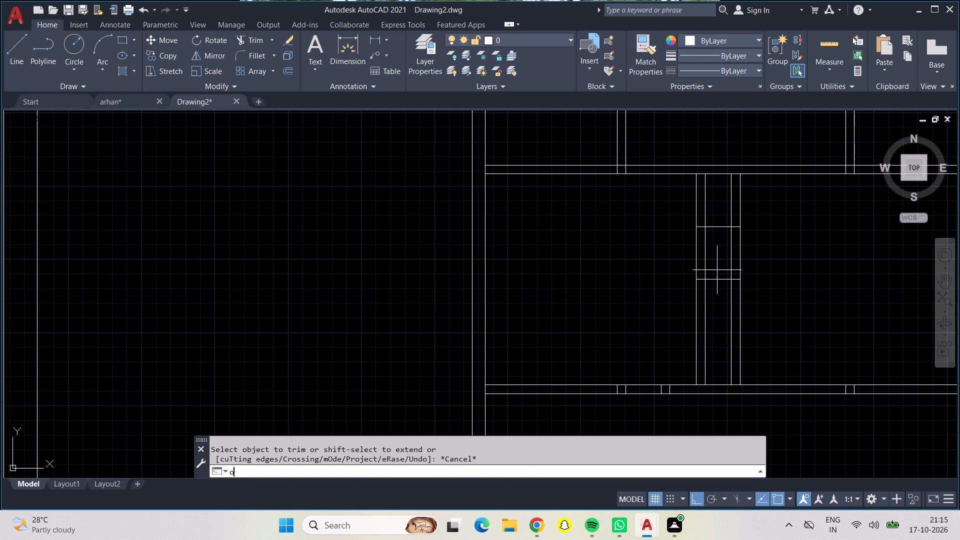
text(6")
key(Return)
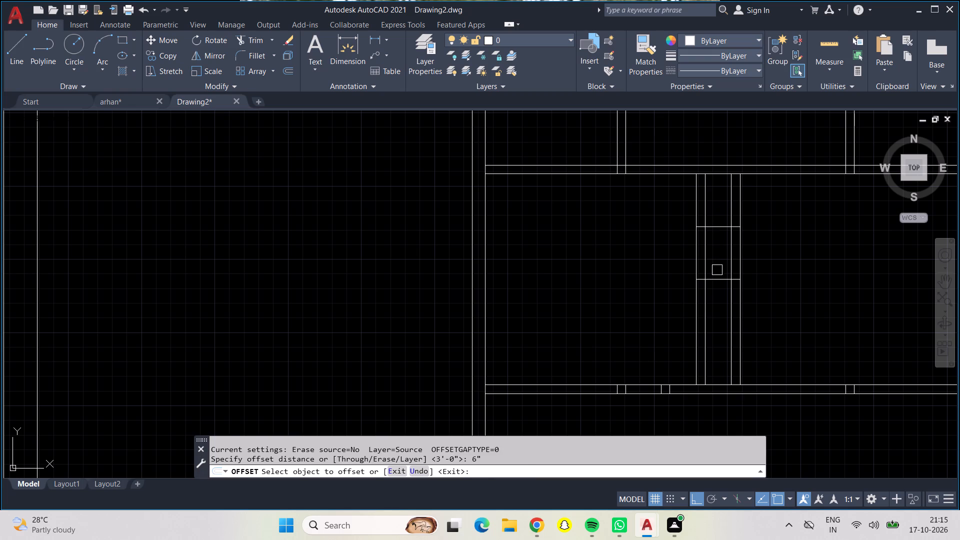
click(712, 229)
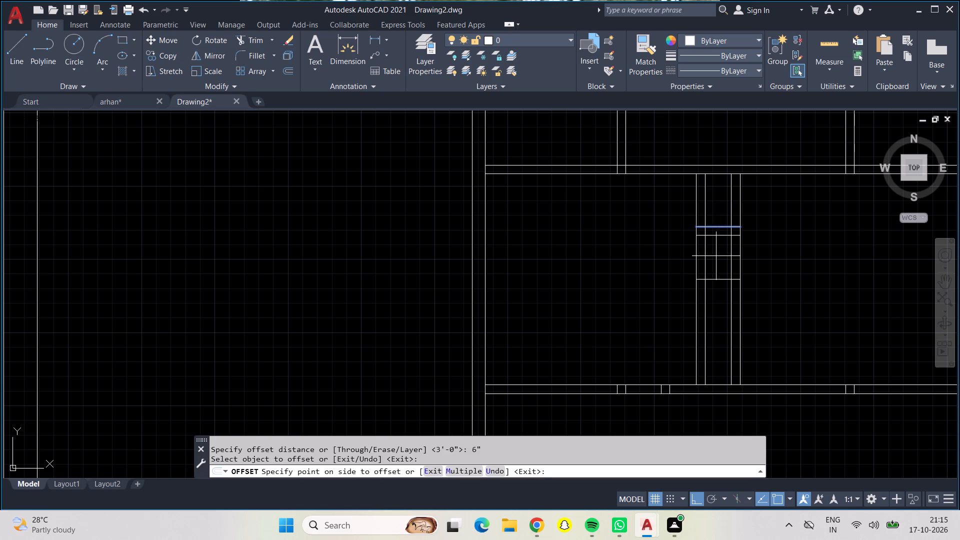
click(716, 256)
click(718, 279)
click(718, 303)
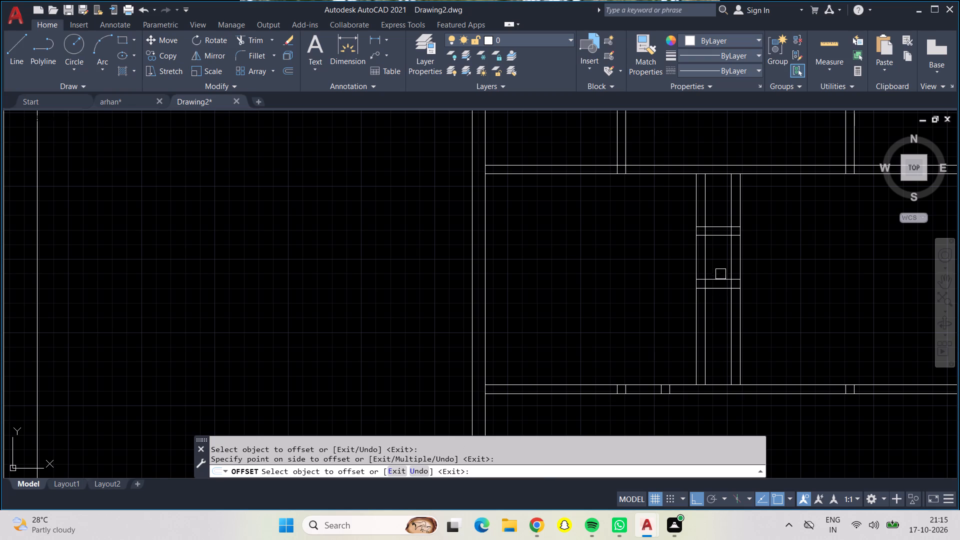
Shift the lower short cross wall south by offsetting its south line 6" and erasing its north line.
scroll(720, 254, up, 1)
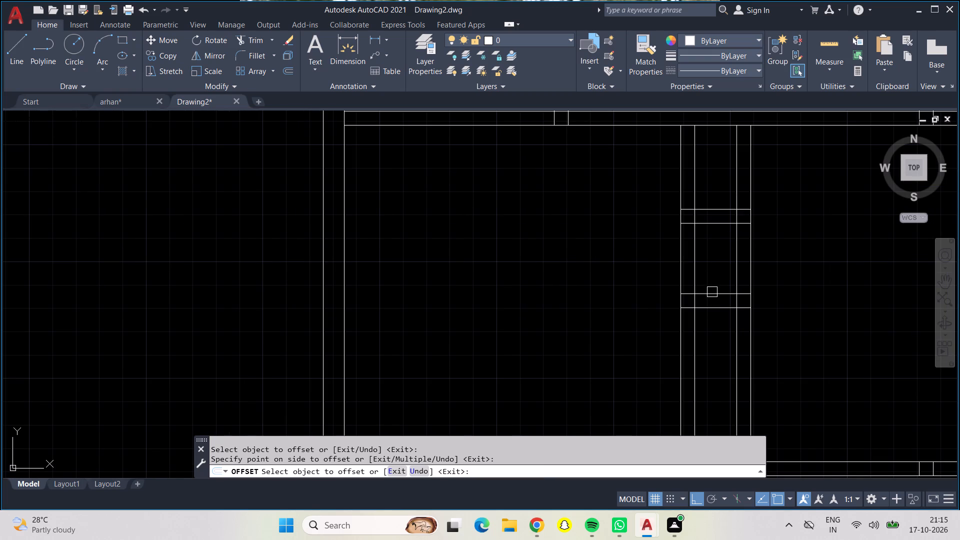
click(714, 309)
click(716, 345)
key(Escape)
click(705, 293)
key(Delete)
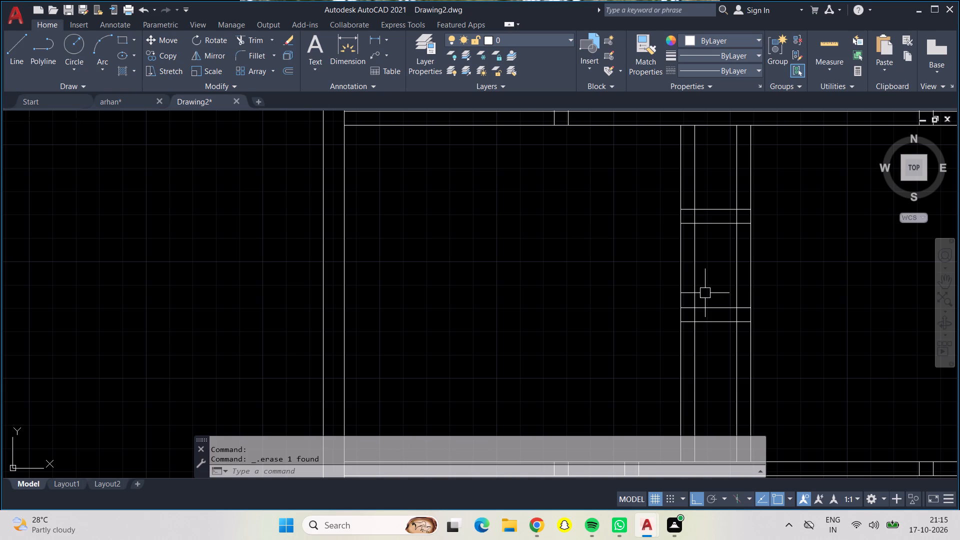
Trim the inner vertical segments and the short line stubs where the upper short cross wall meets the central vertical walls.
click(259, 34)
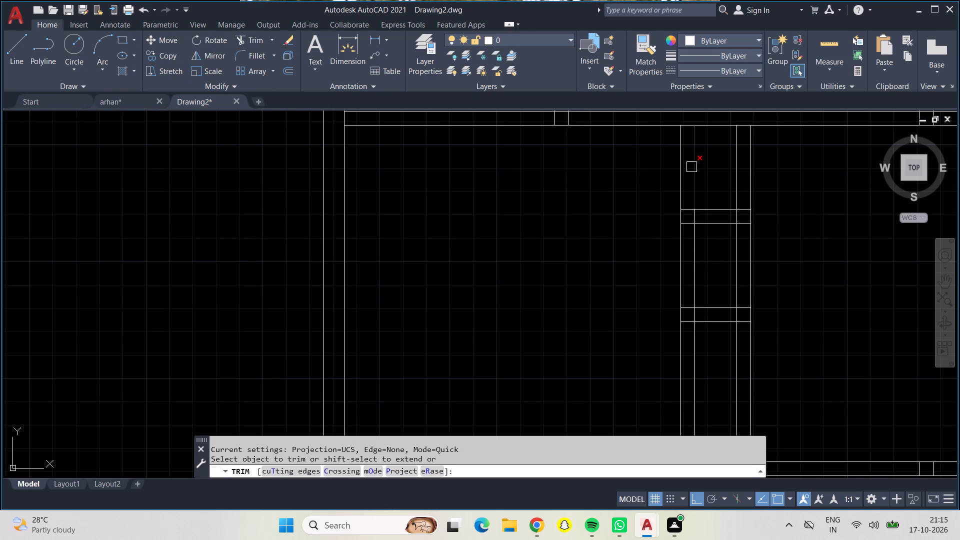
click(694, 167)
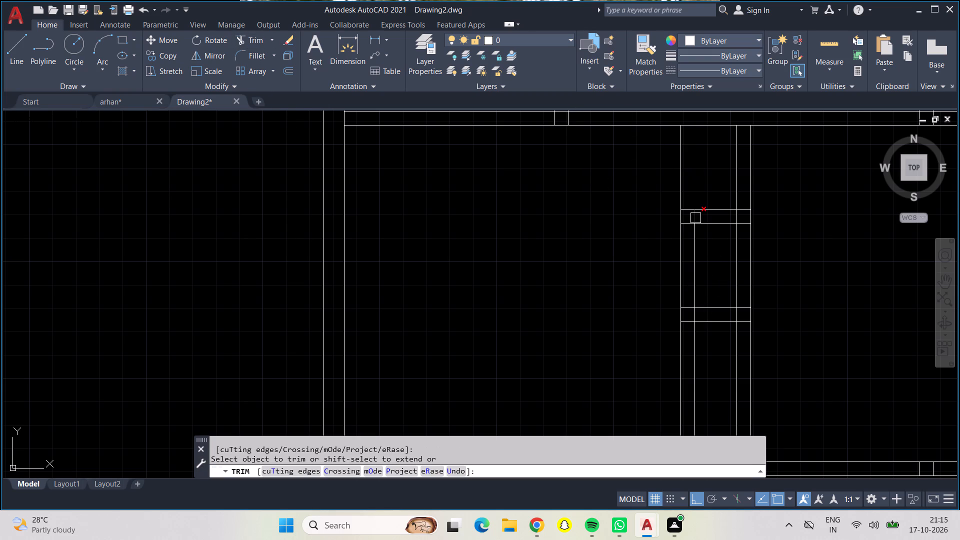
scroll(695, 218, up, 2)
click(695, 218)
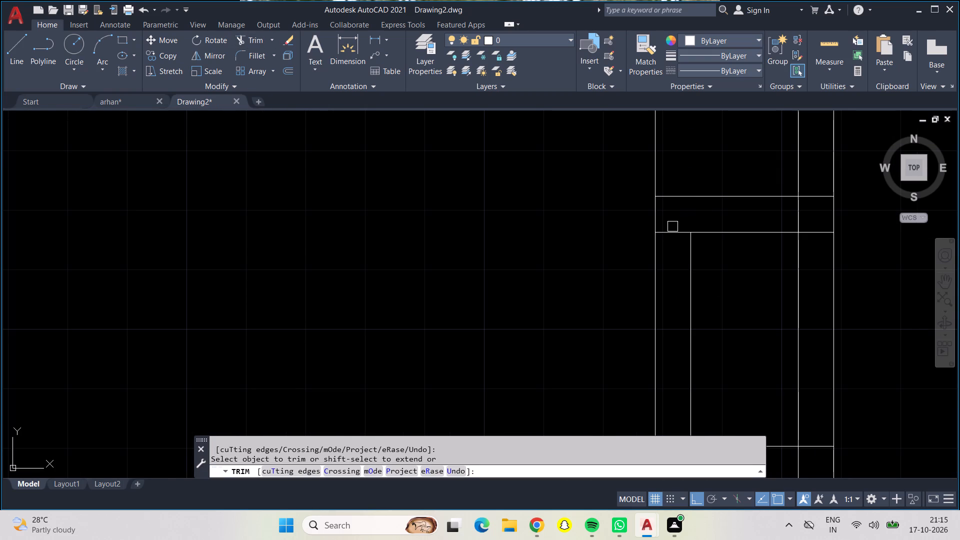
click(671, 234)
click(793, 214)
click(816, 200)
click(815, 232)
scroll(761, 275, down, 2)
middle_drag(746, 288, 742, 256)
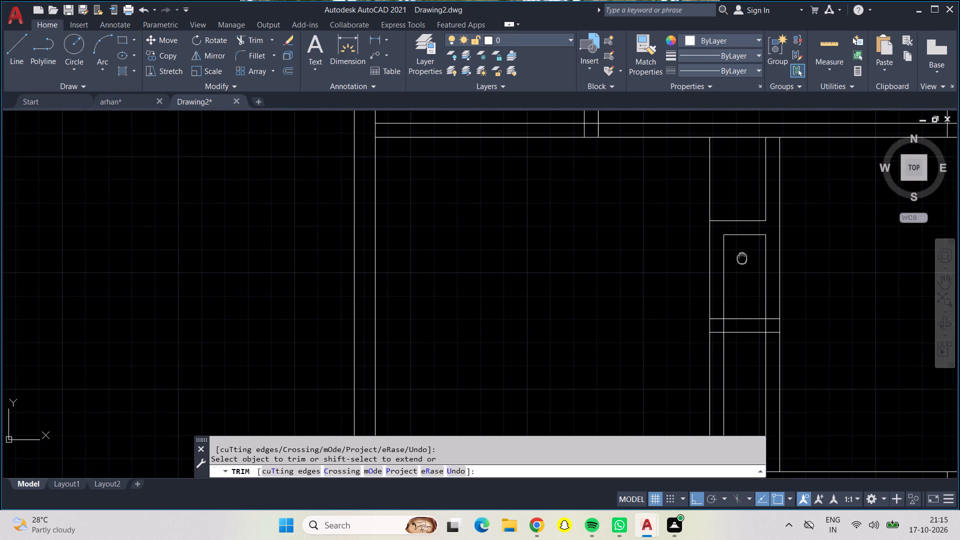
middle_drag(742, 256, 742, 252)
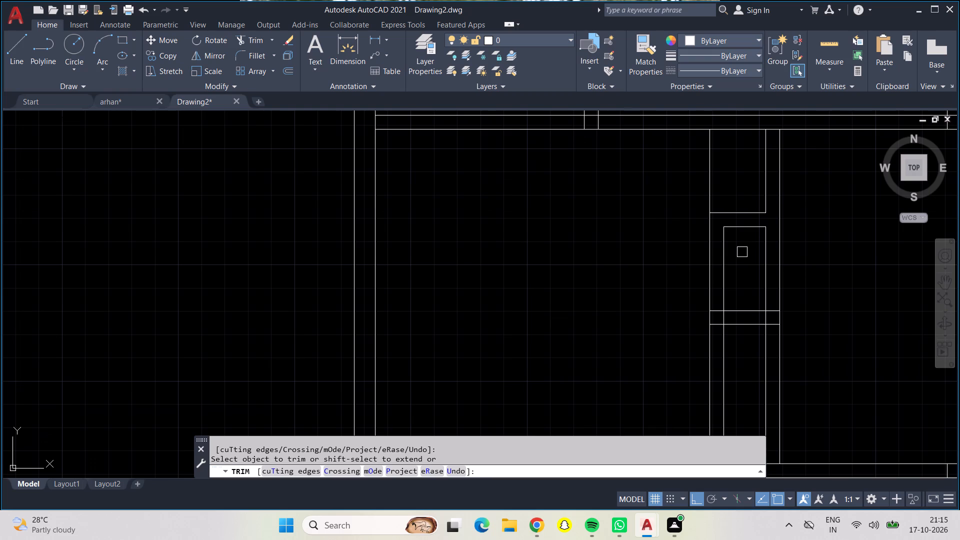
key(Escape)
Delete both pairs of short cross lines and all inner vertical lines, keeping only the two outer central verticals.
click(735, 200)
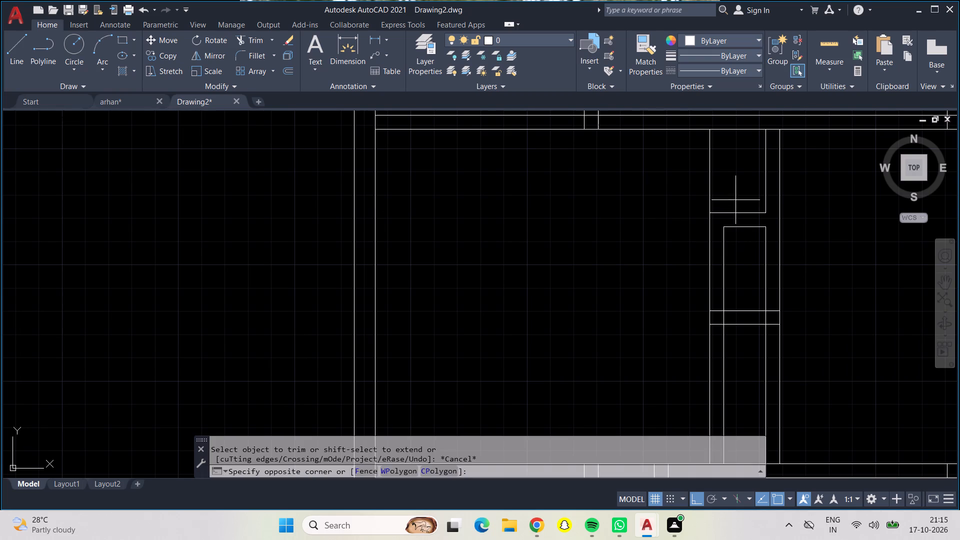
click(733, 228)
click(727, 289)
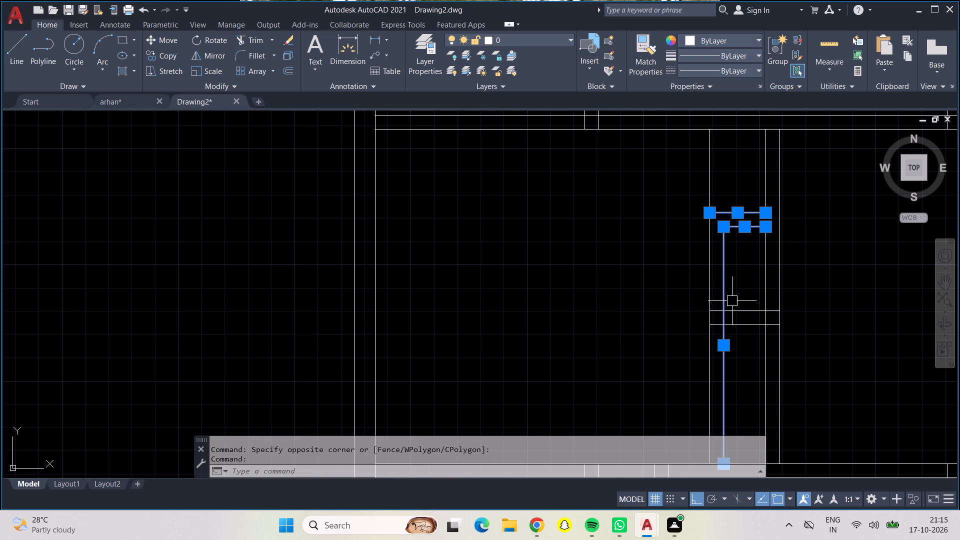
click(734, 309)
click(738, 326)
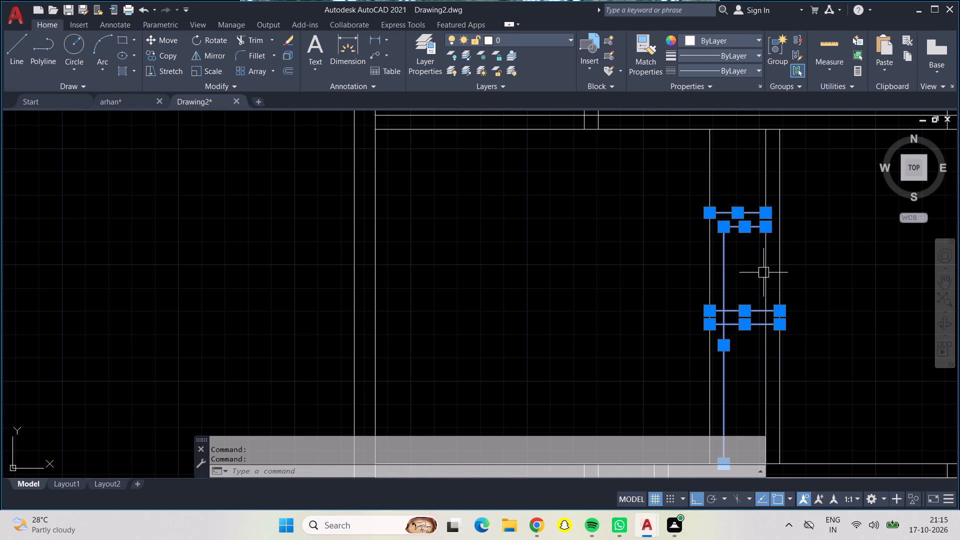
click(765, 270)
click(763, 268)
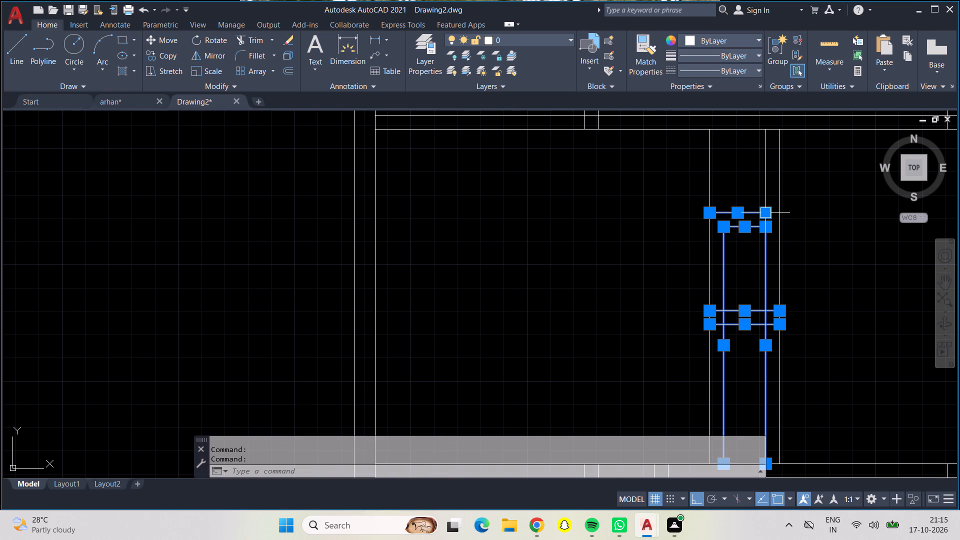
click(765, 180)
key(Delete)
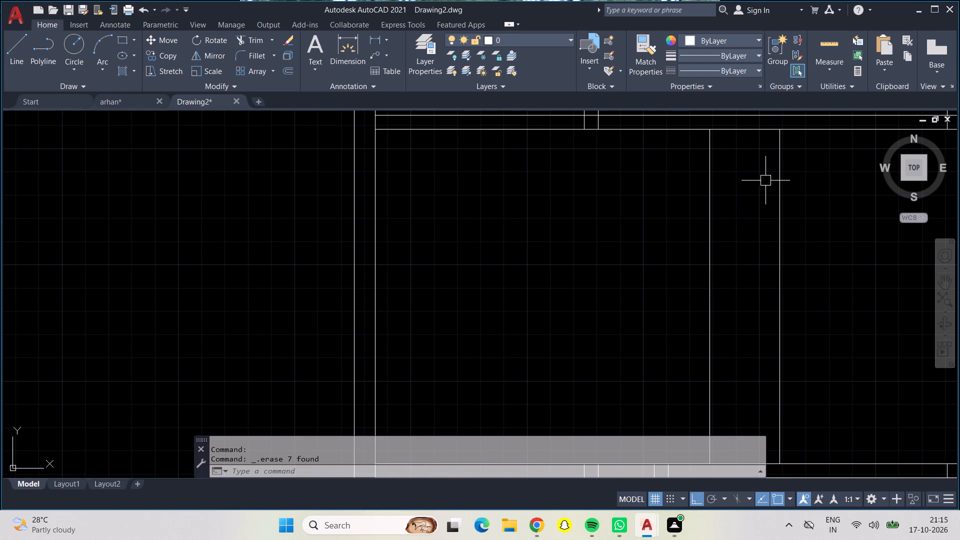
Offset the upper cross wall's south line 6" south.
key(o)
key(Return)
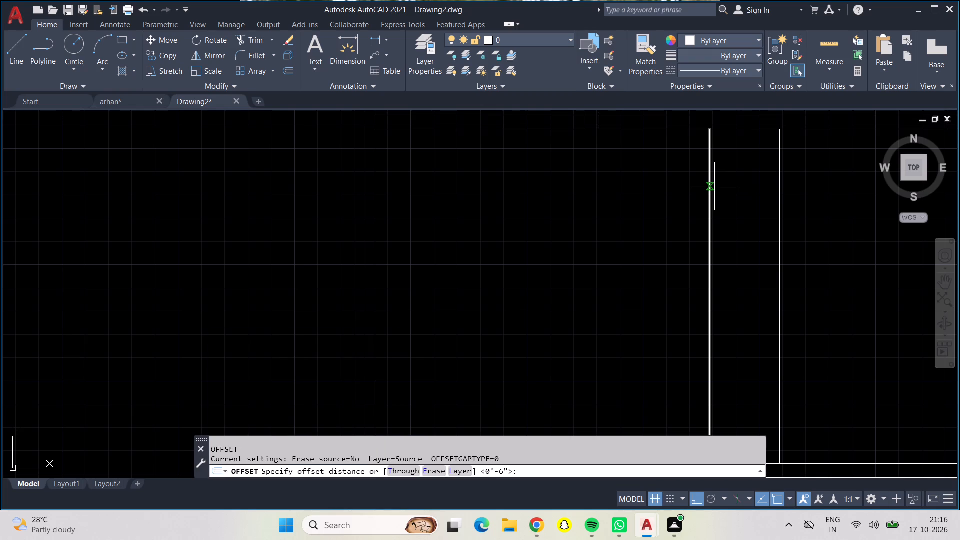
text(6")
key(Return)
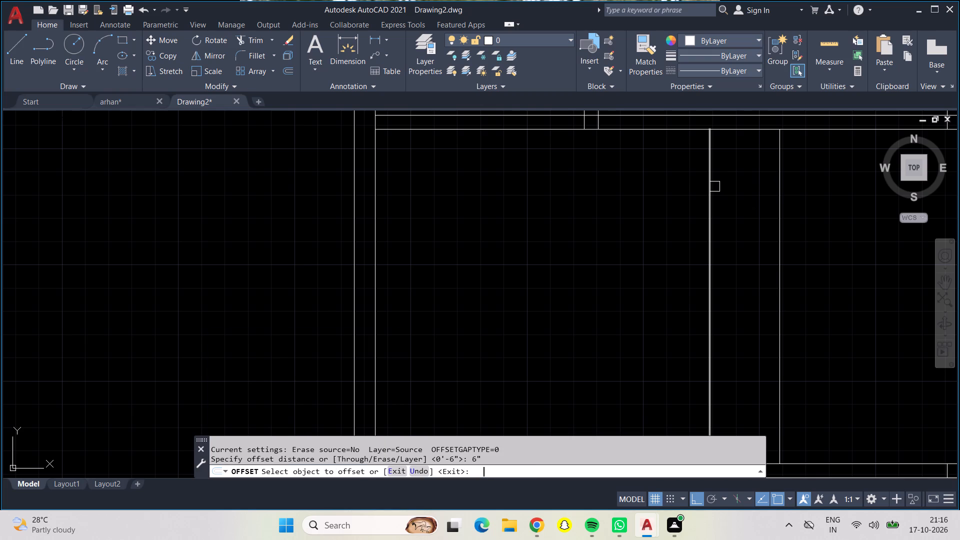
click(739, 129)
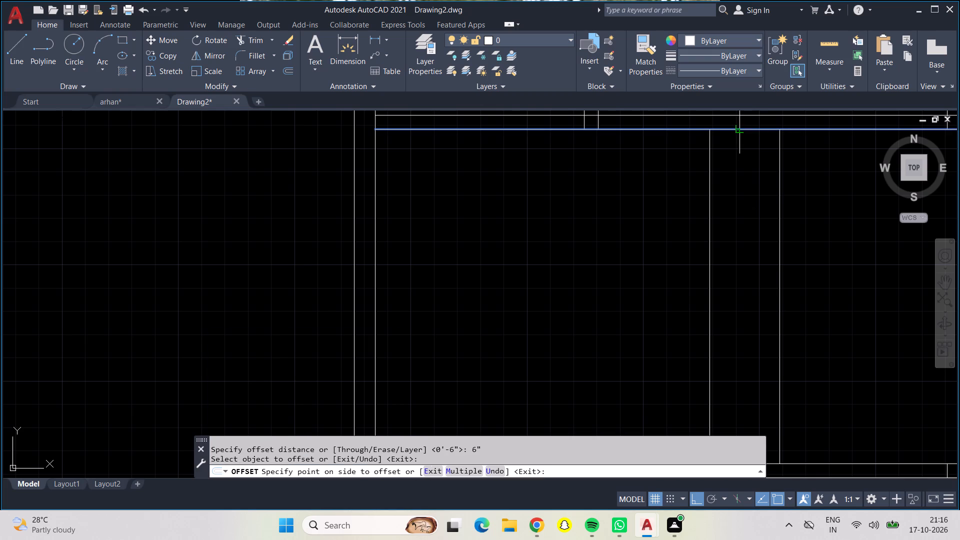
click(728, 202)
key(Escape)
Offset the lowest line below the upper cross wall 3' south between the central verticals.
key(o)
key(Return)
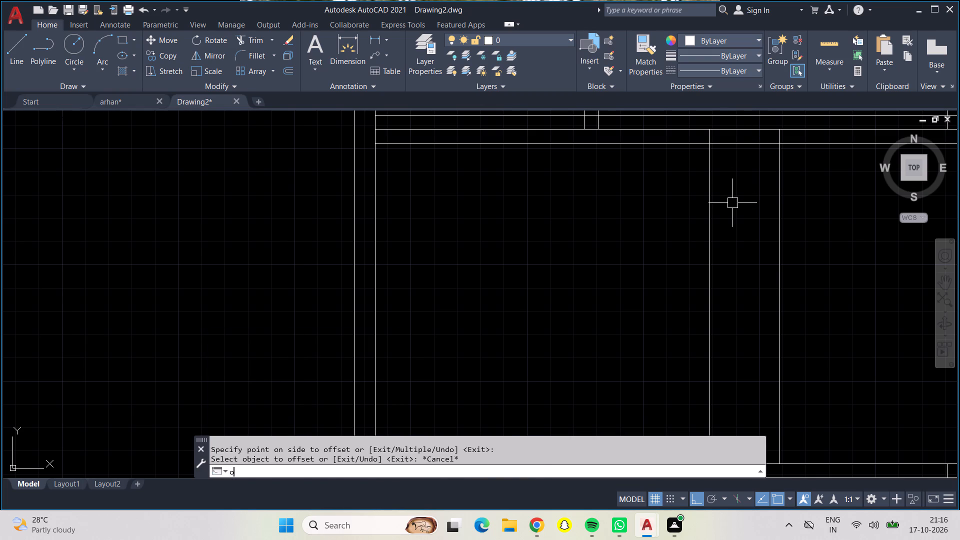
key(3)
key(apostrophe)
key(Return)
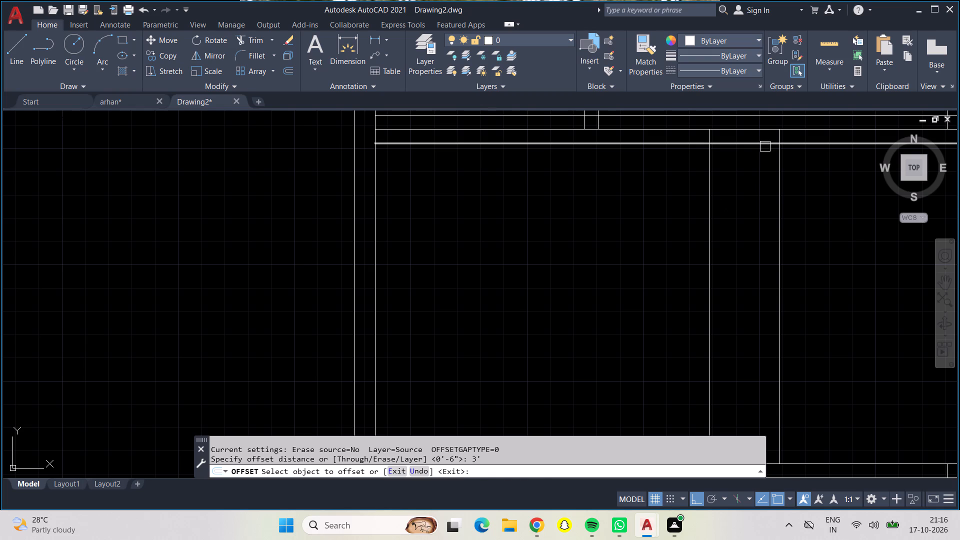
click(765, 145)
click(757, 191)
key(Escape)
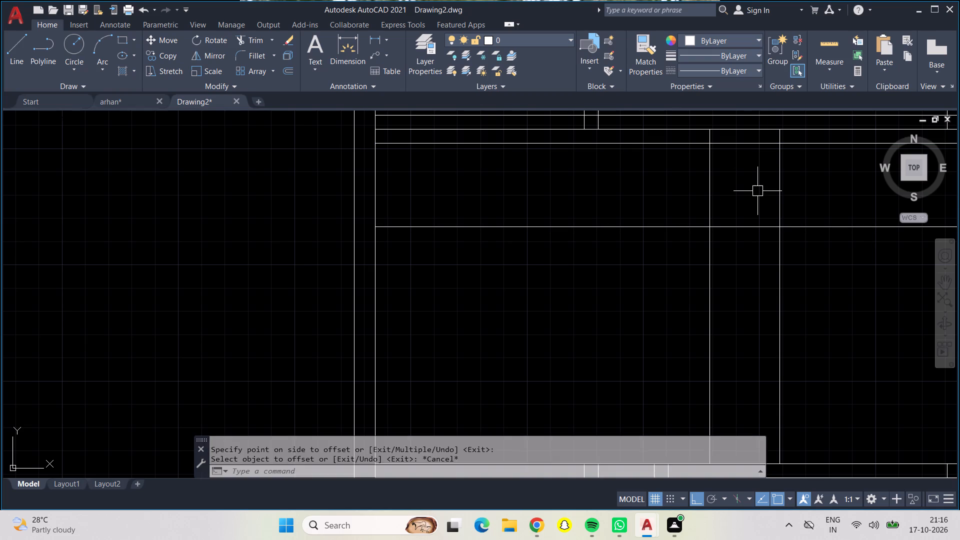
Offset the newest cross line 6" south to form the first short cross wall.
key(o)
key(Return)
text(6")
key(Return)
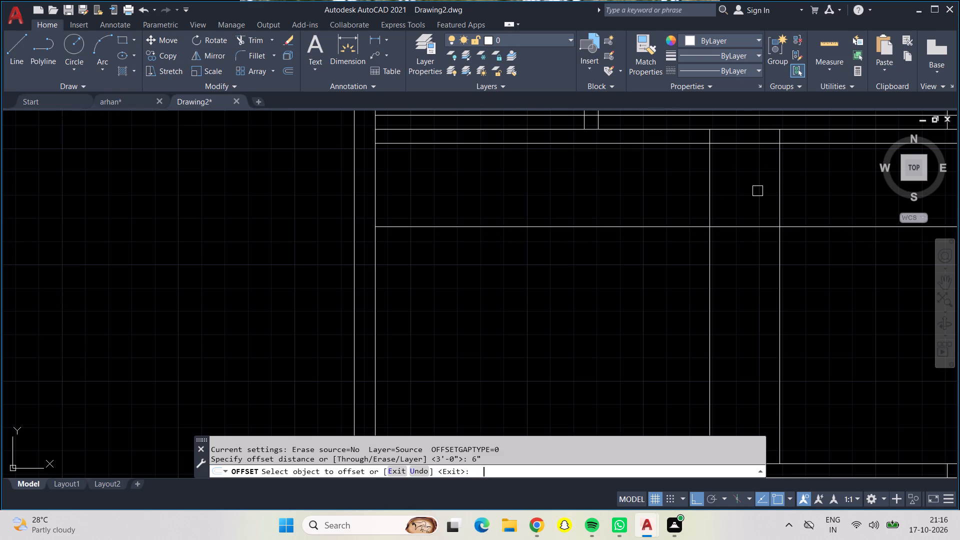
click(755, 228)
click(739, 270)
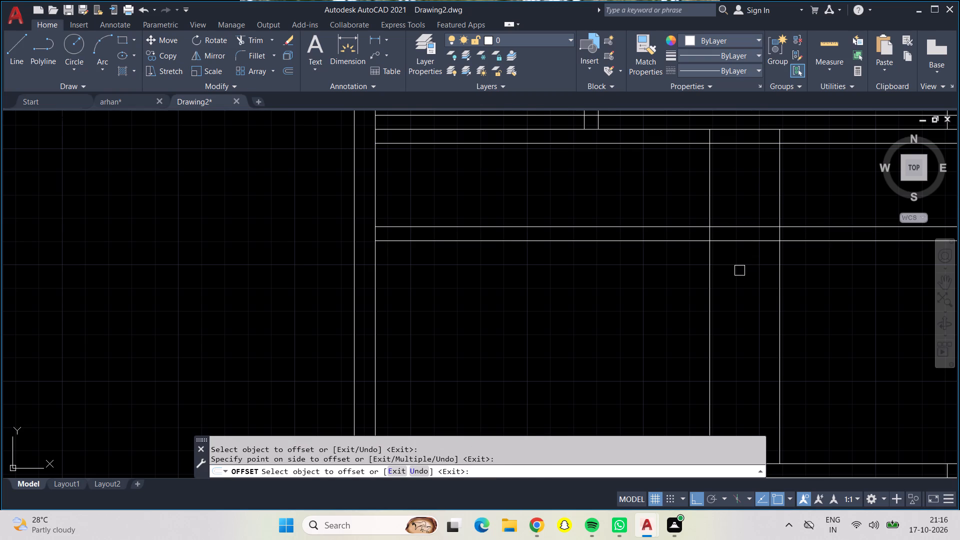
key(Escape)
Offset the south line of the first short cross wall 3' south.
key(o)
key(Return)
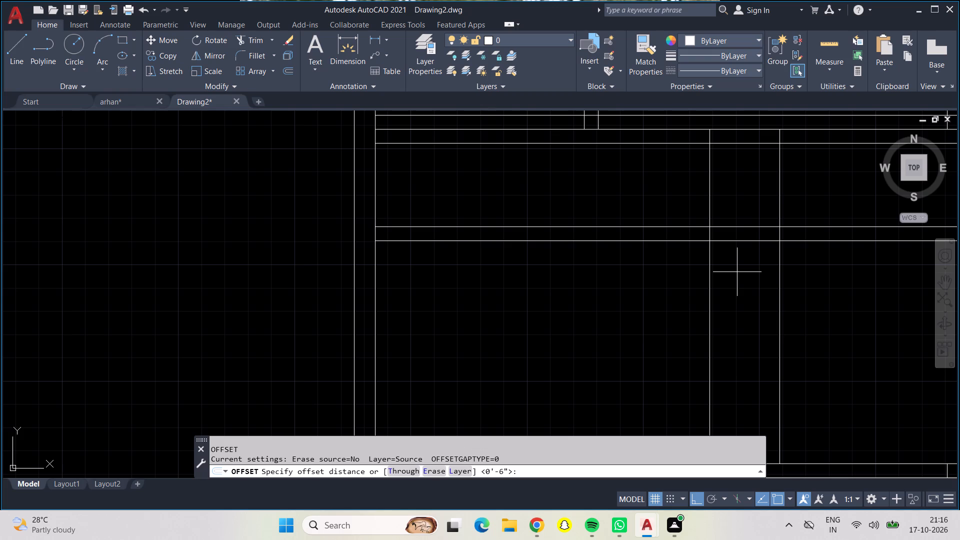
key(3)
key(apostrophe)
key(Return)
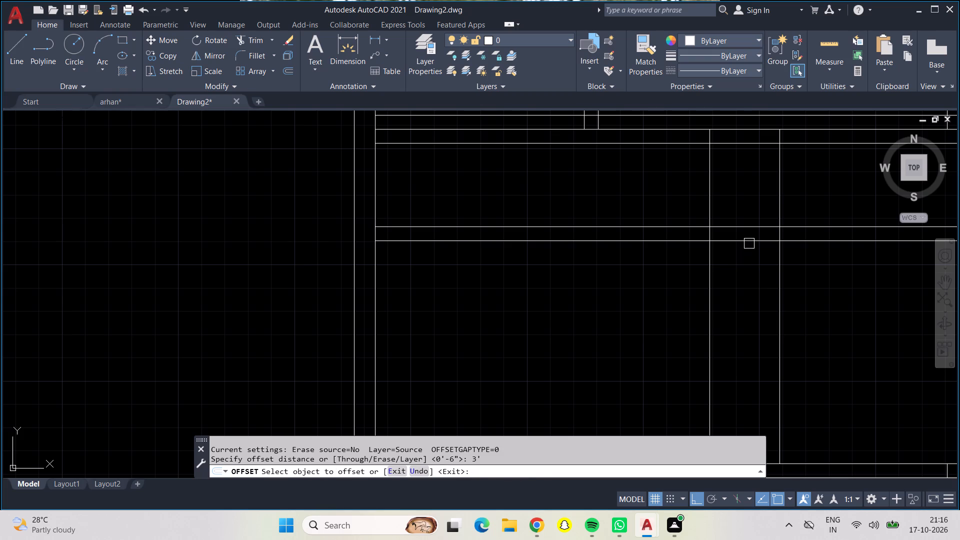
click(749, 237)
click(747, 312)
key(Escape)
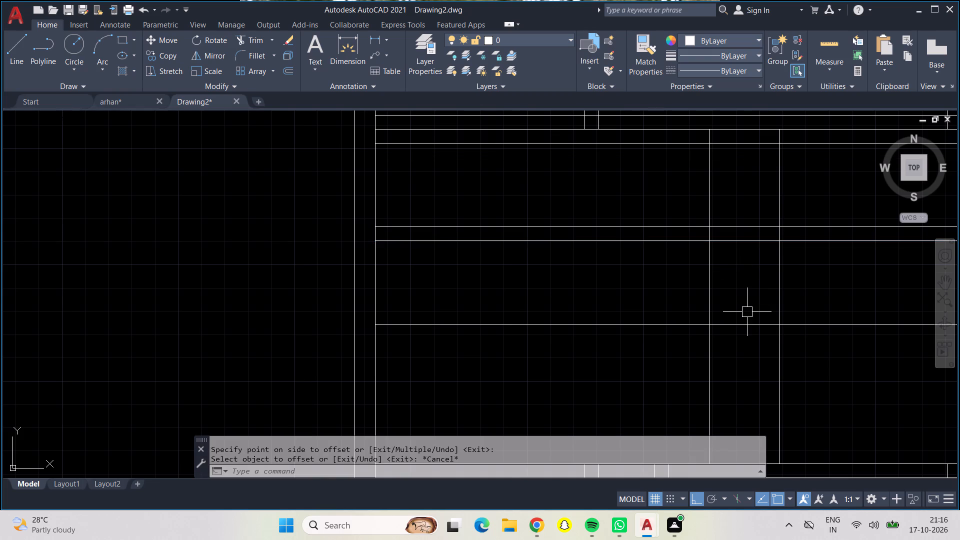
Offset the lowest new cross line 6" south to form the second short cross wall.
key(o)
key(Return)
key(3)
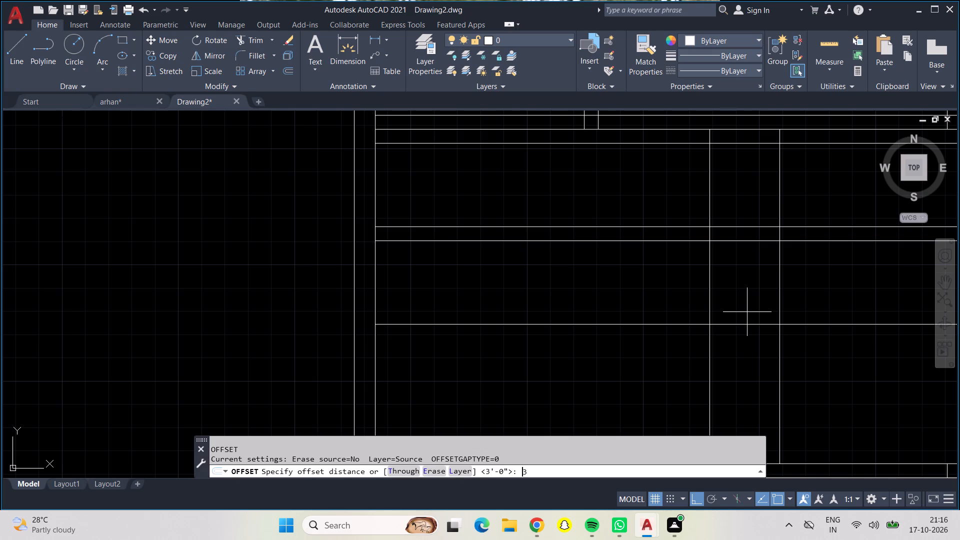
key(BackSpace)
text(6")
key(Return)
click(754, 328)
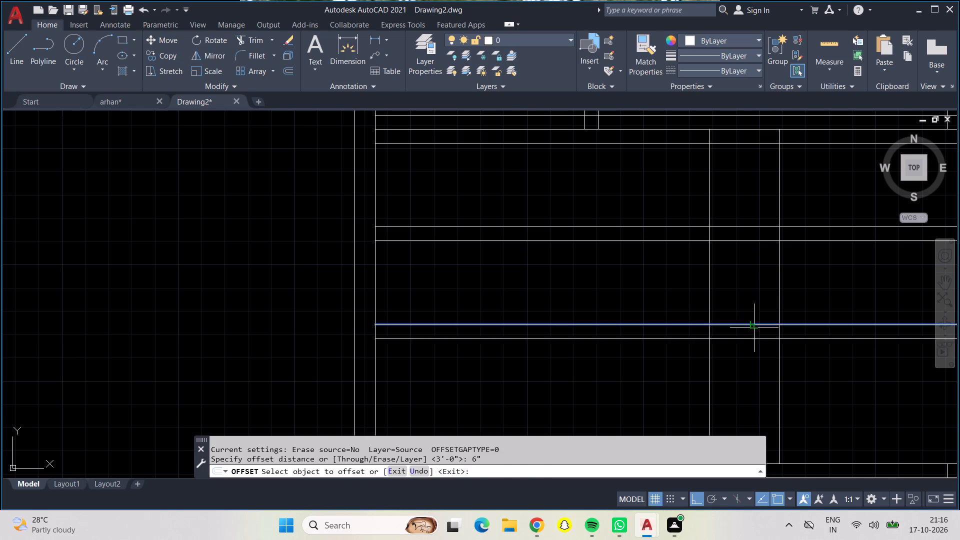
click(754, 344)
key(Escape)
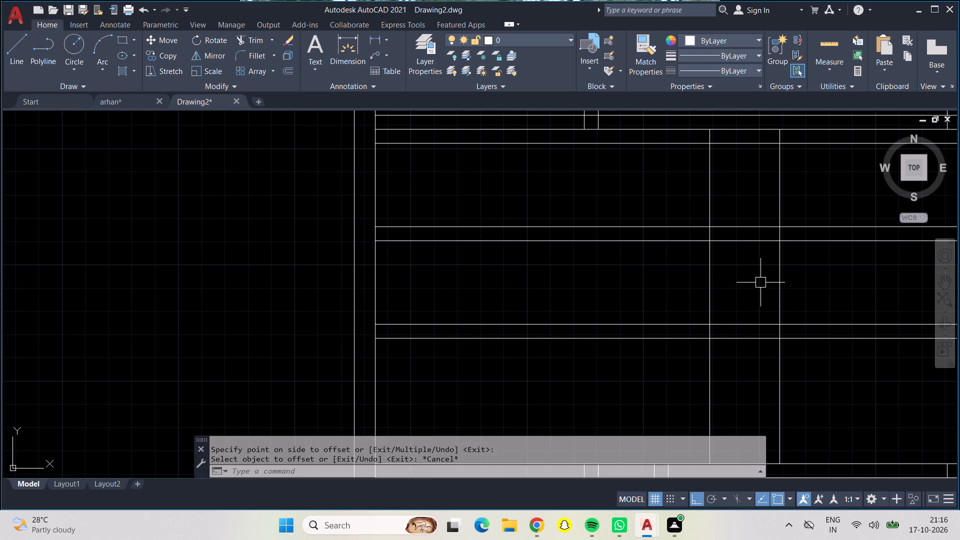
Offset the two central vertical lines 2' inward toward each other.
key(o)
key(Return)
text(2')
key(Return)
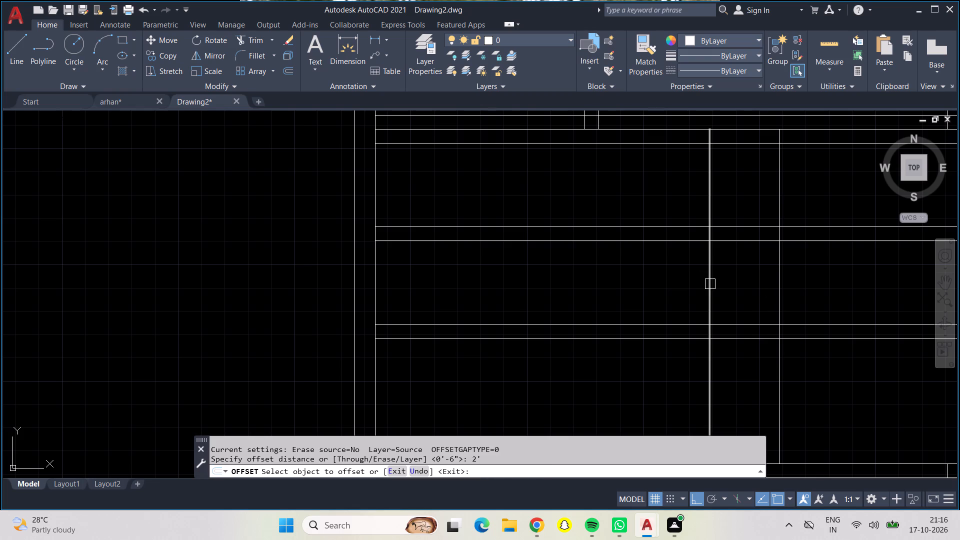
click(710, 284)
click(743, 314)
click(779, 298)
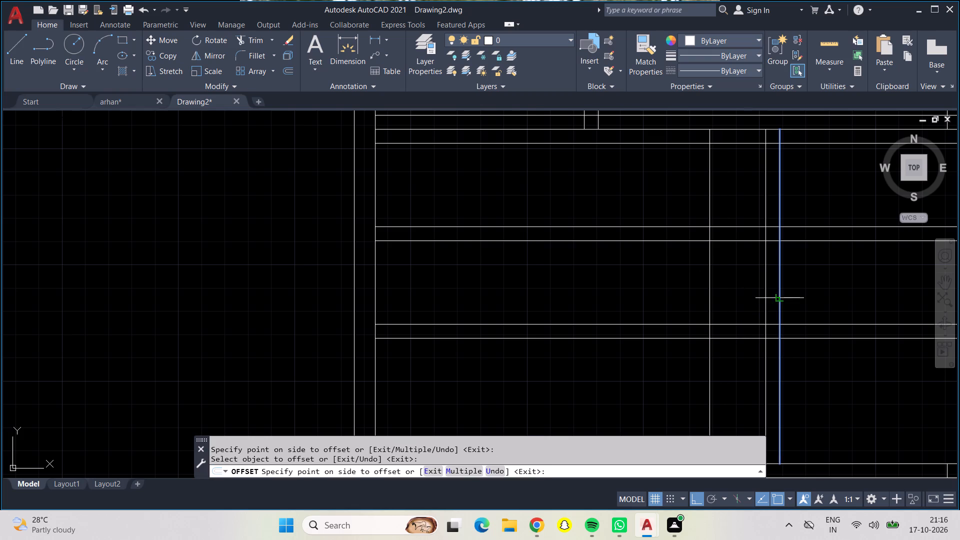
click(736, 294)
key(Escape)
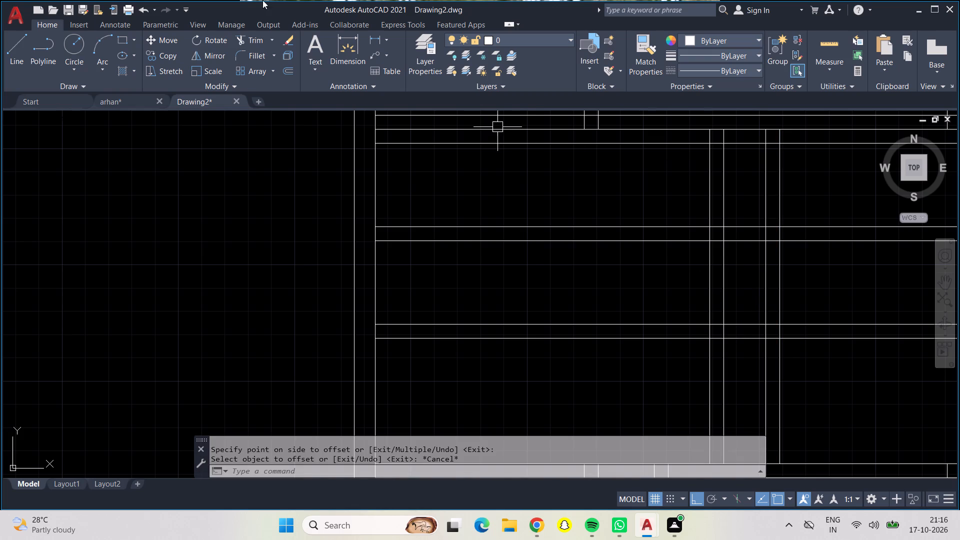
Trim the five new cross lines where they extend west and east beyond the outer central verticals.
click(255, 35)
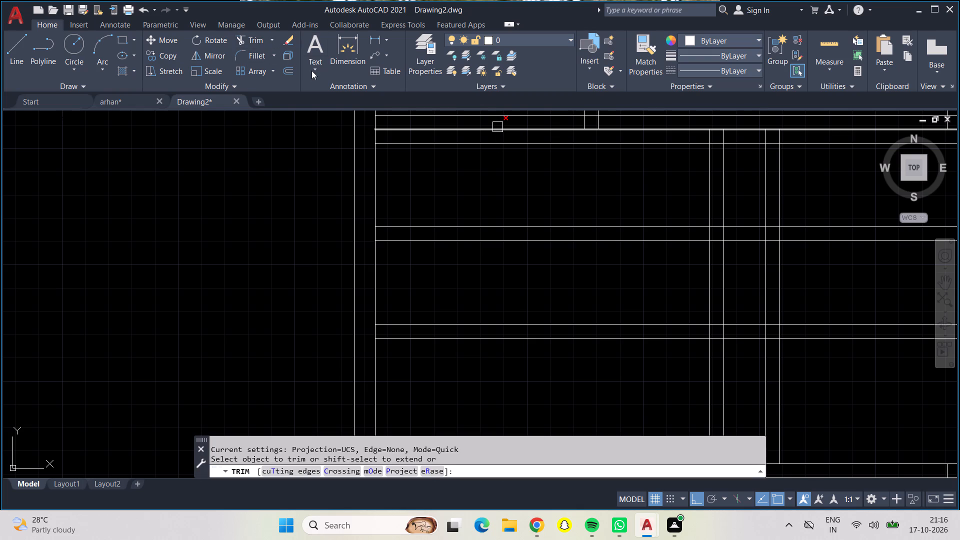
scroll(723, 137, up, 2)
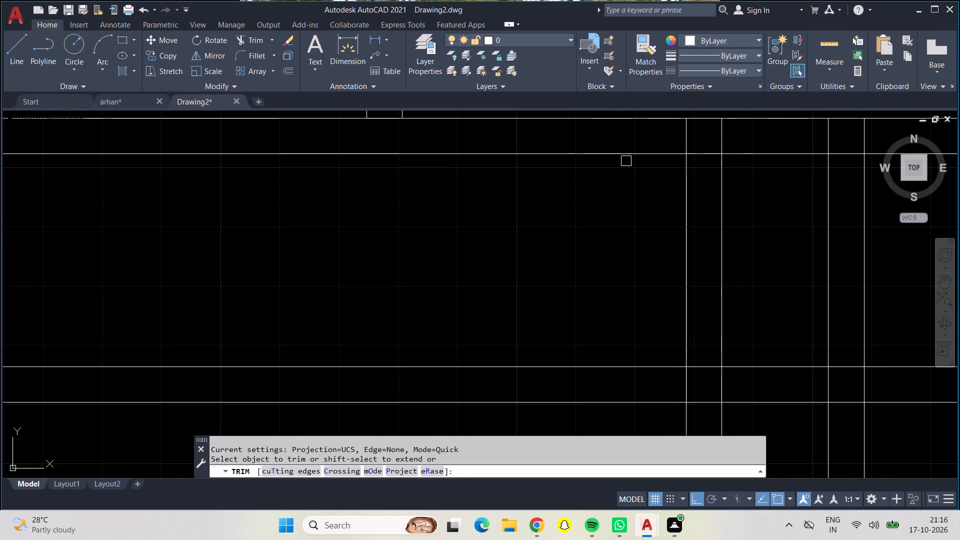
click(626, 155)
drag(626, 155, 604, 258)
click(602, 248)
scroll(598, 236, down, 1)
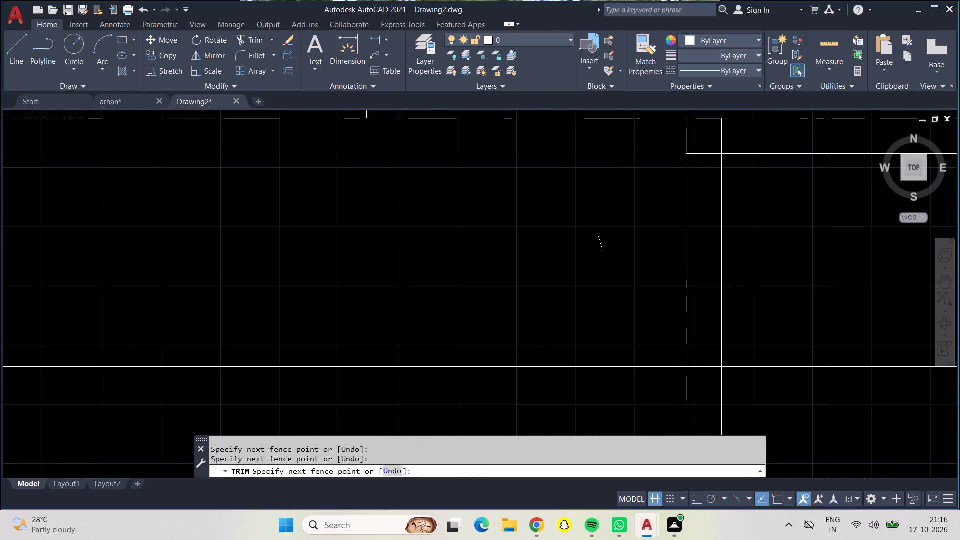
scroll(598, 236, down, 1)
middle_drag(598, 236, 603, 199)
click(554, 380)
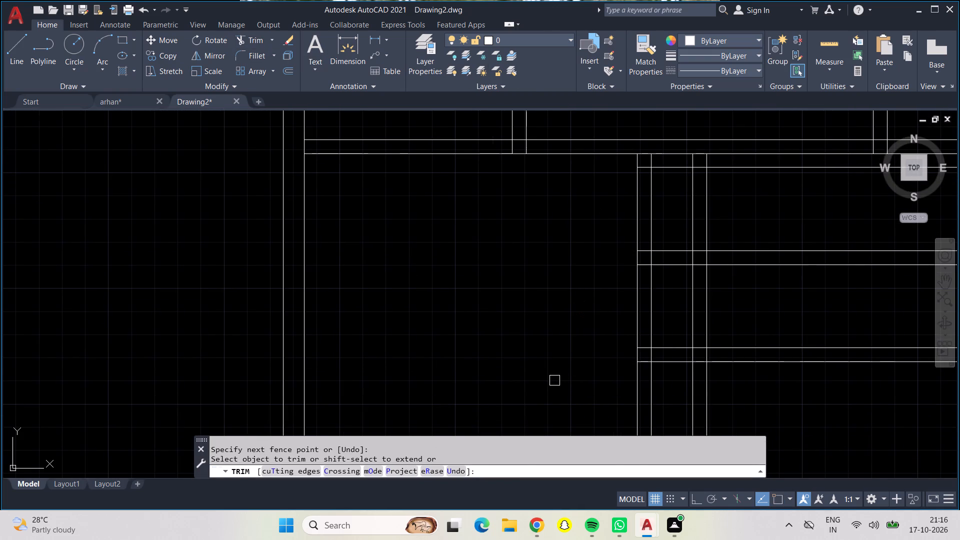
click(773, 168)
drag(769, 204, 769, 224)
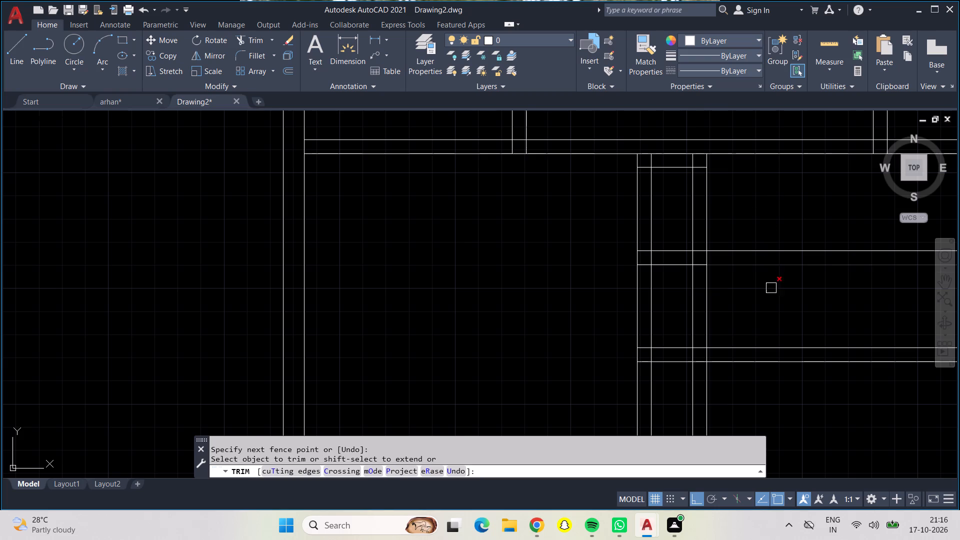
click(775, 200)
click(795, 386)
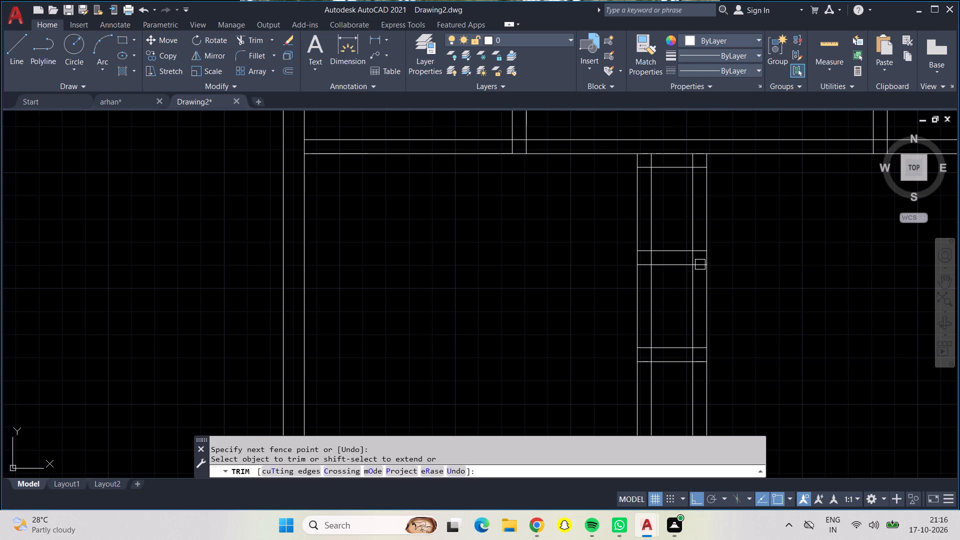
Trim the upper bay's west inner vertical, both inner stubs above its top line, and that line's east end.
click(651, 189)
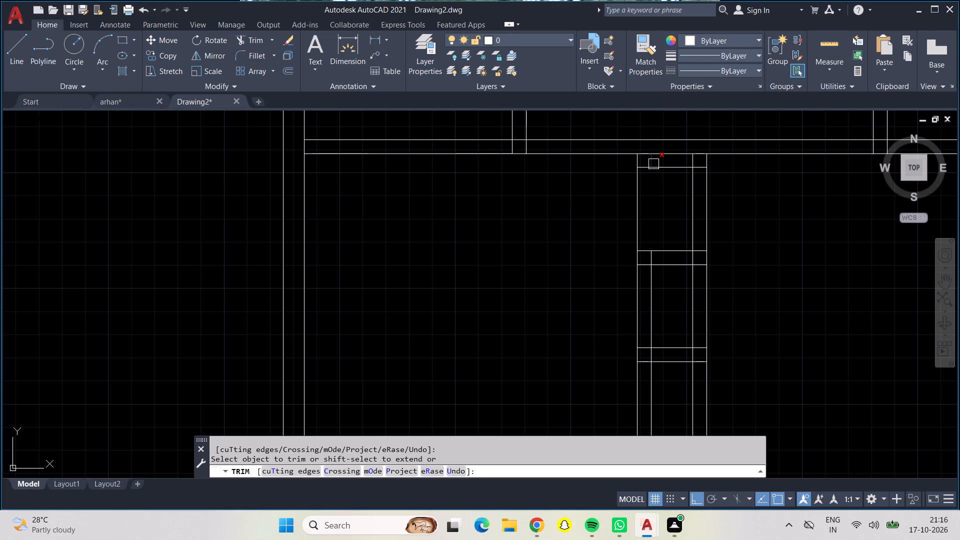
scroll(653, 163, up, 3)
click(642, 158)
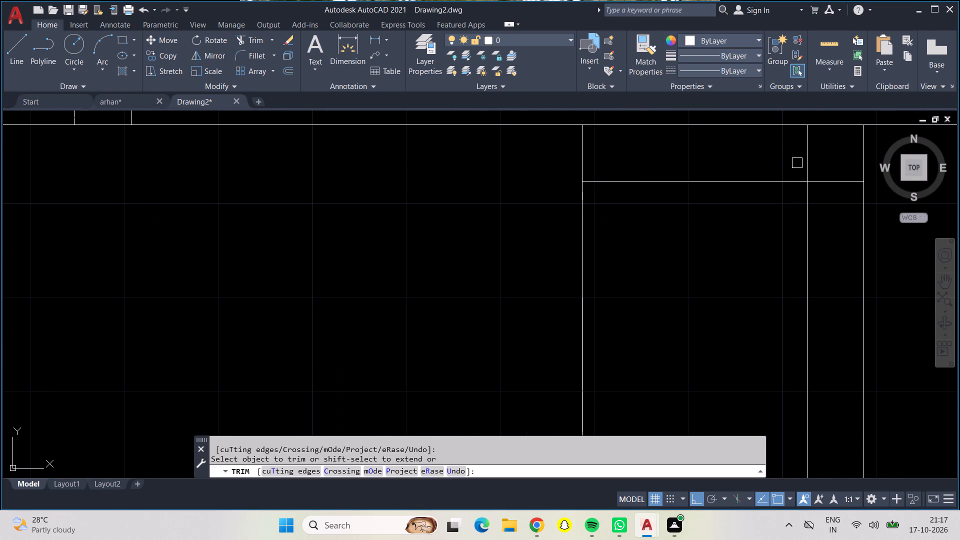
click(809, 158)
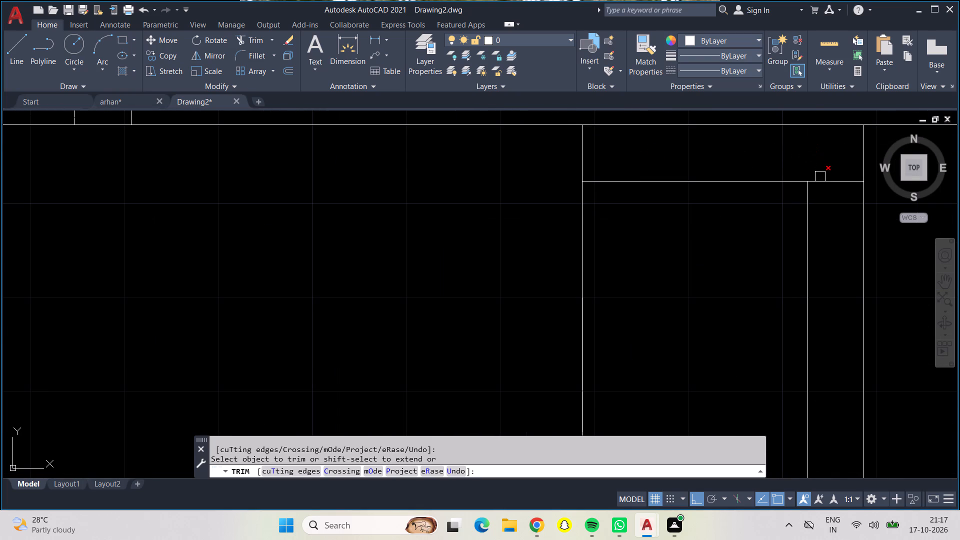
click(820, 177)
Trim the overlapping line segments at the first short cross wall and the east inner vertical through the middle bay.
scroll(808, 209, down, 1)
scroll(797, 209, up, 1)
scroll(726, 266, down, 1)
middle_drag(726, 266, 723, 205)
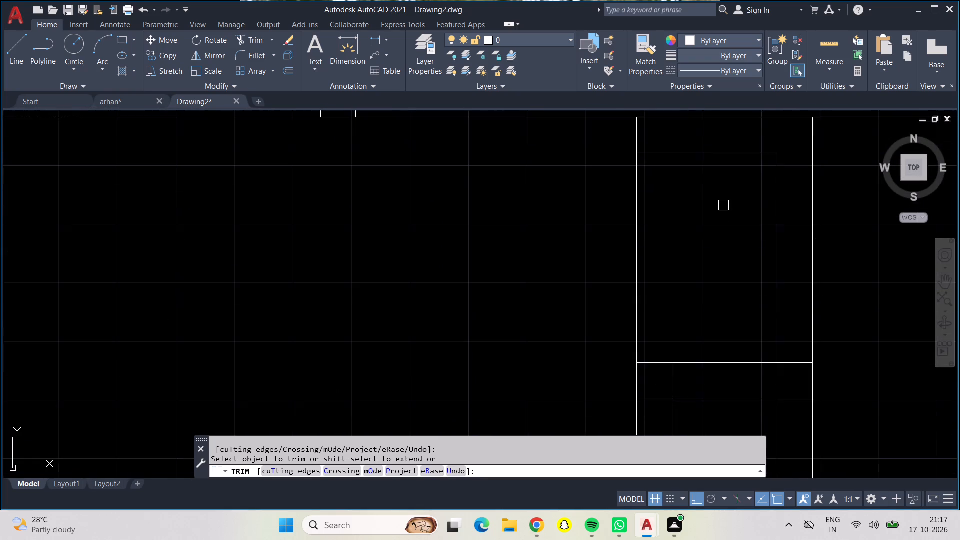
scroll(724, 270, down, 1)
middle_drag(724, 270, 709, 187)
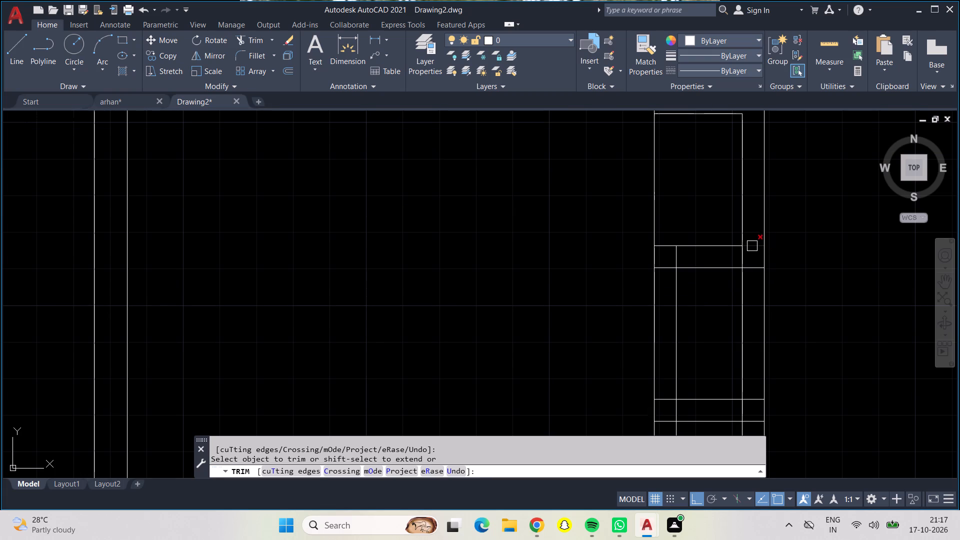
click(752, 246)
click(742, 257)
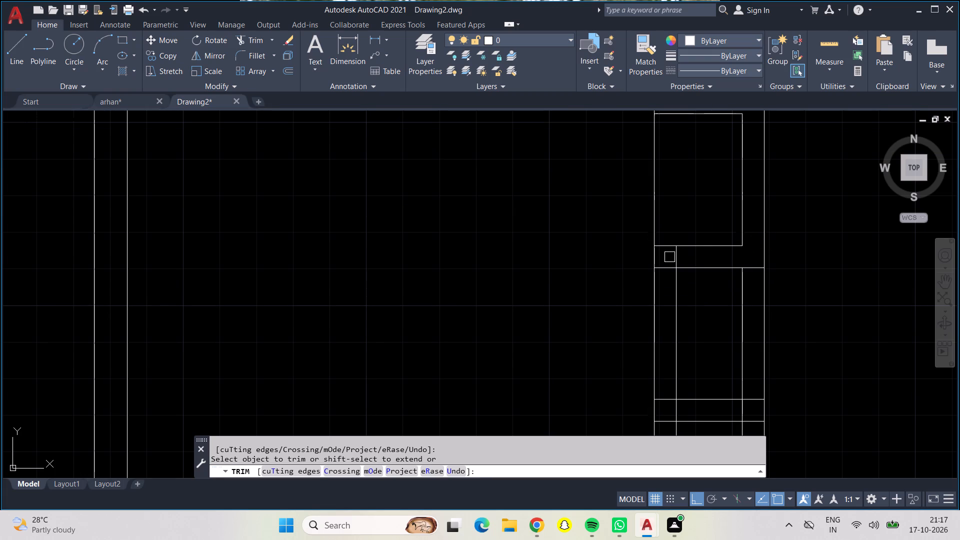
click(679, 257)
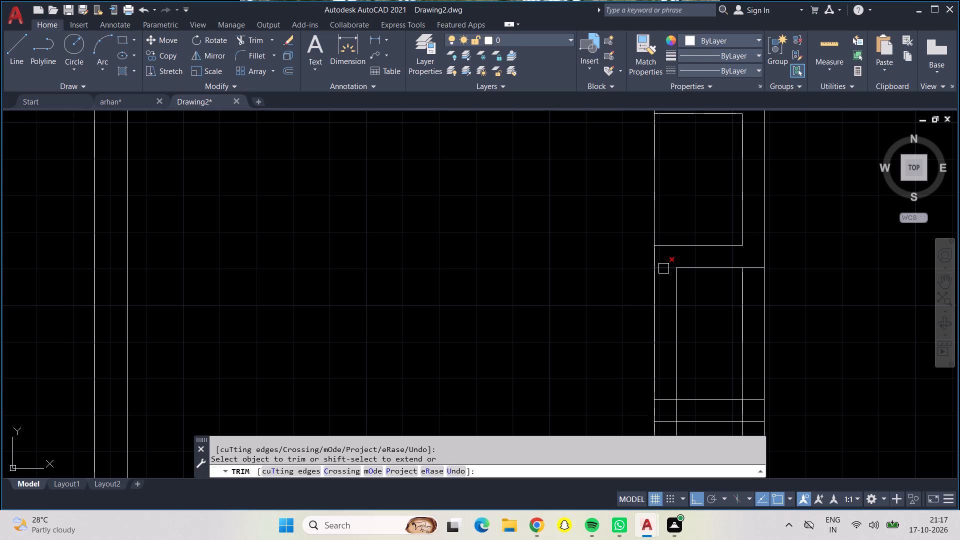
click(663, 268)
click(743, 330)
Trim the west end of the lowest short cross wall's upper line and both inner verticals crossing that wall.
middle_drag(703, 336, 688, 276)
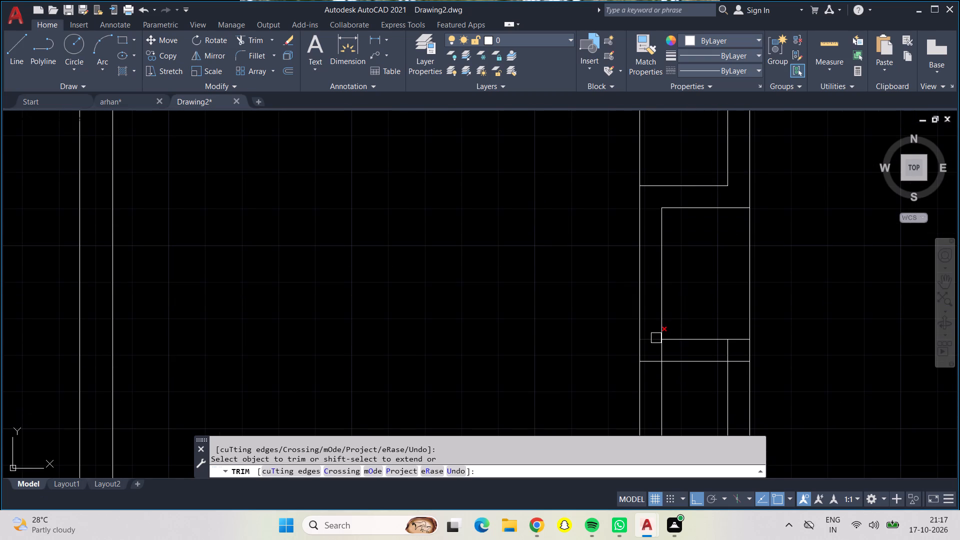
click(653, 338)
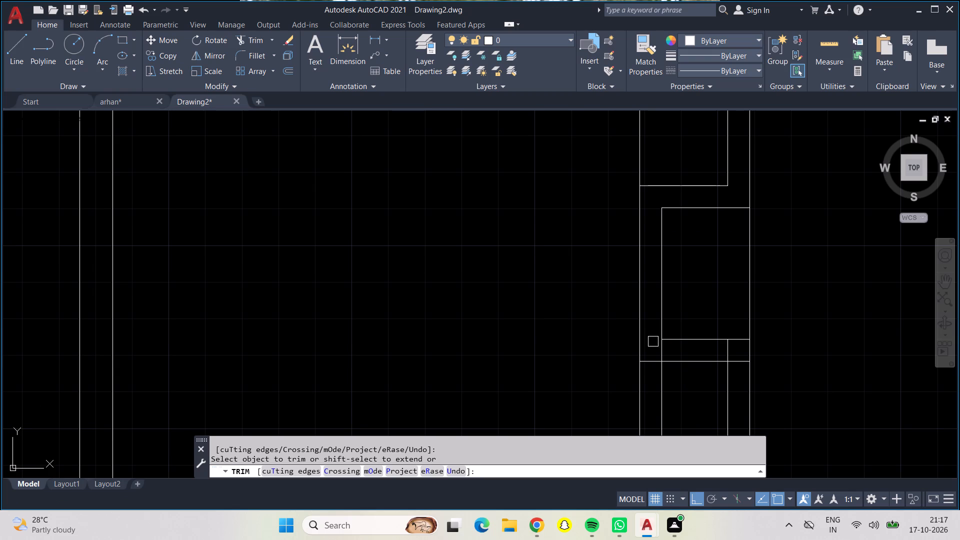
click(660, 347)
click(728, 351)
Trim away both inner verticals between the lowest short cross wall and the middle cross wall.
scroll(699, 368, down, 1)
middle_drag(700, 383, 676, 303)
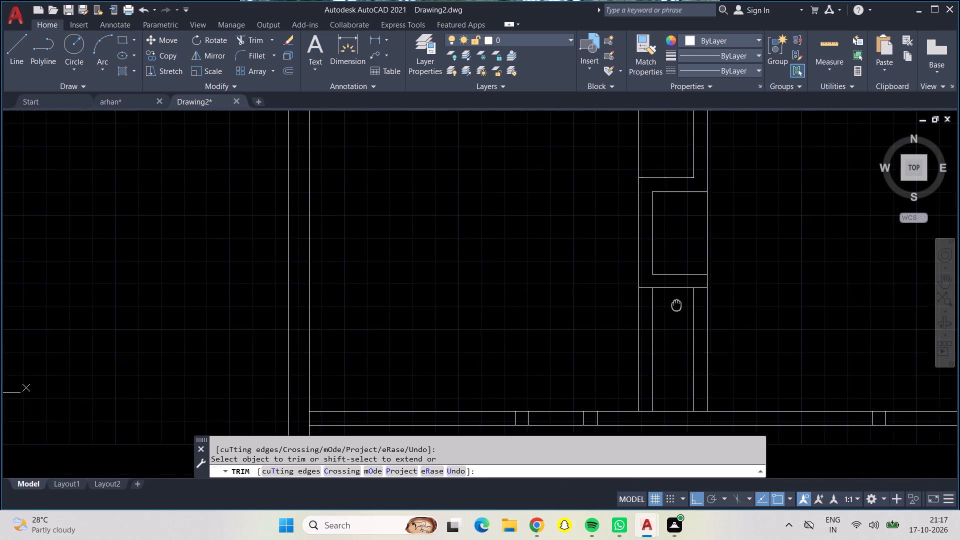
middle_drag(676, 303, 676, 290)
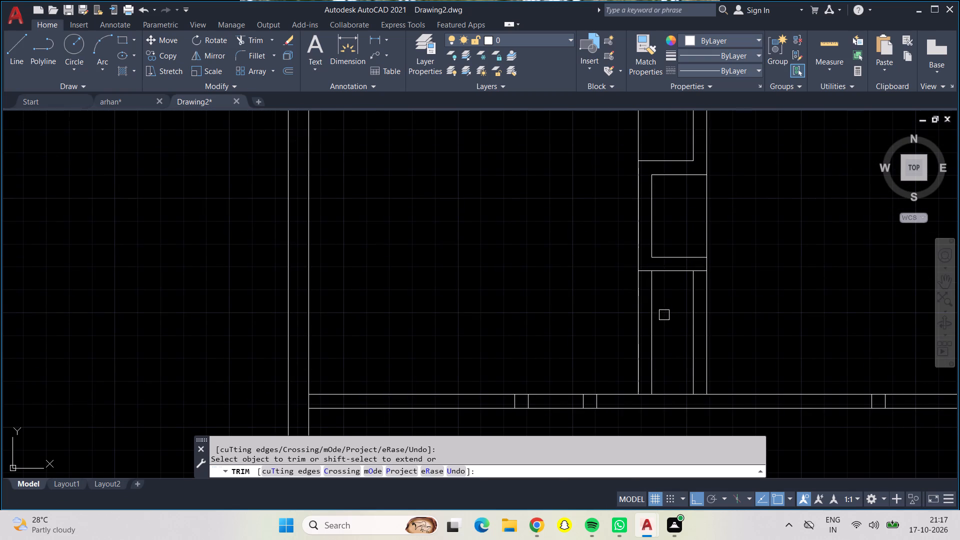
click(648, 318)
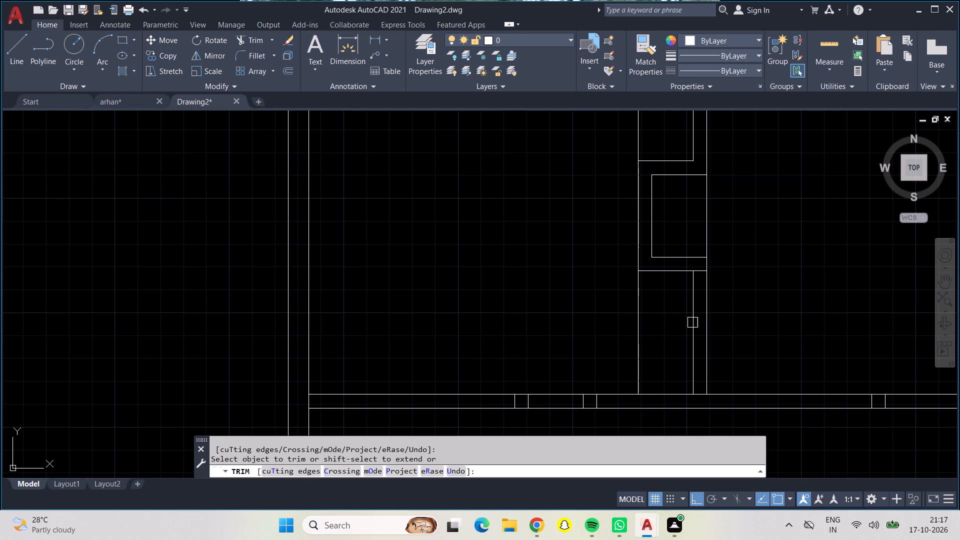
click(692, 322)
key(Escape)
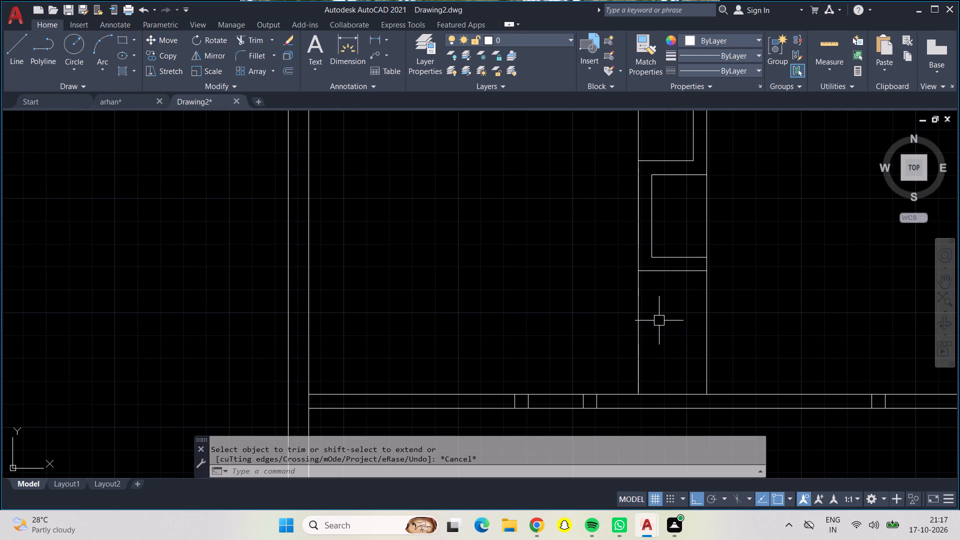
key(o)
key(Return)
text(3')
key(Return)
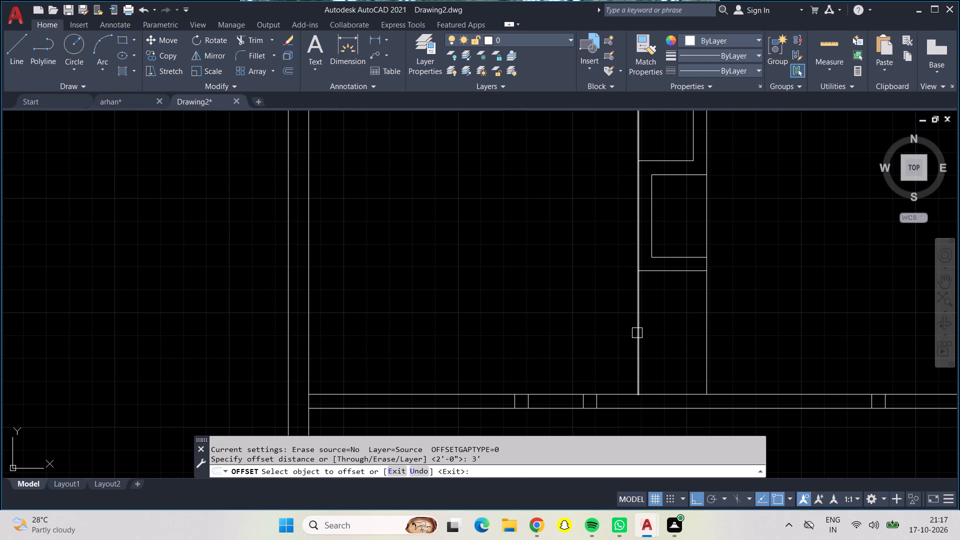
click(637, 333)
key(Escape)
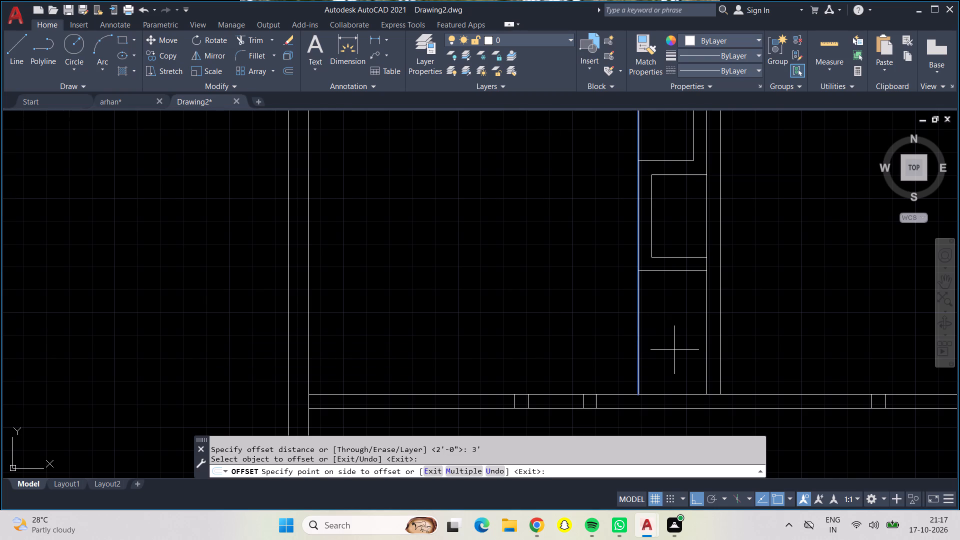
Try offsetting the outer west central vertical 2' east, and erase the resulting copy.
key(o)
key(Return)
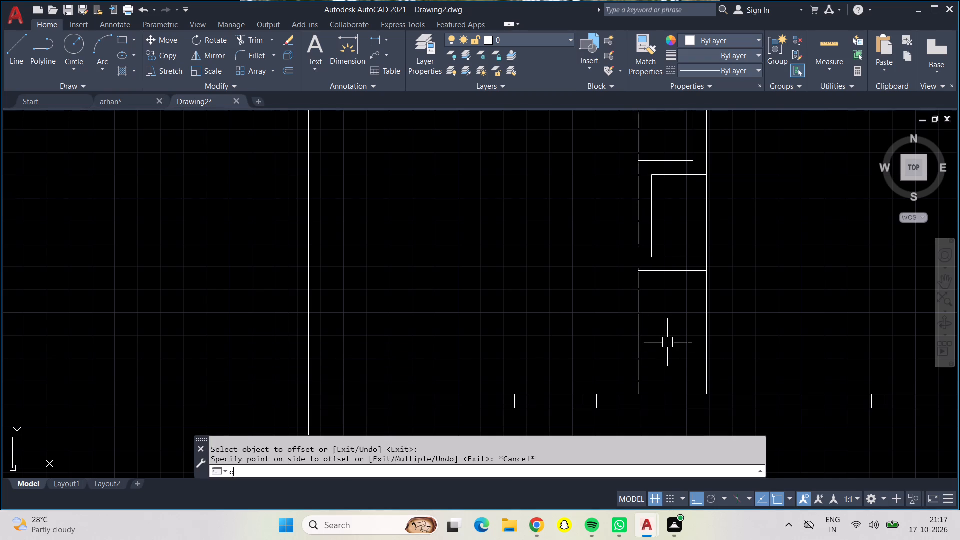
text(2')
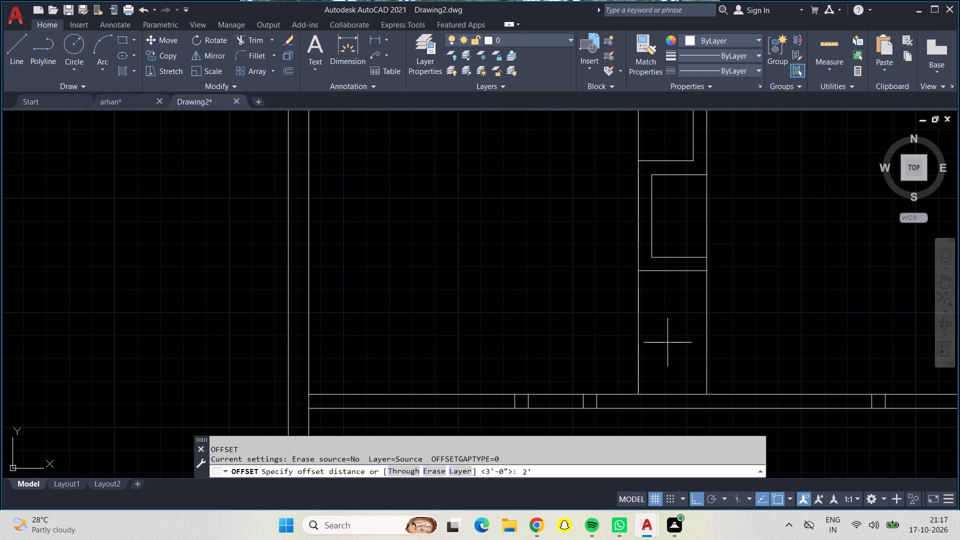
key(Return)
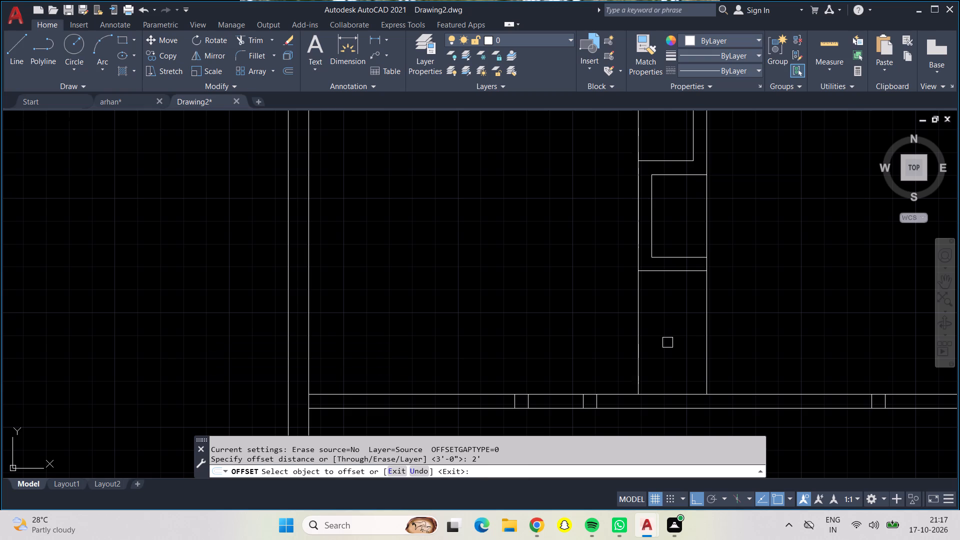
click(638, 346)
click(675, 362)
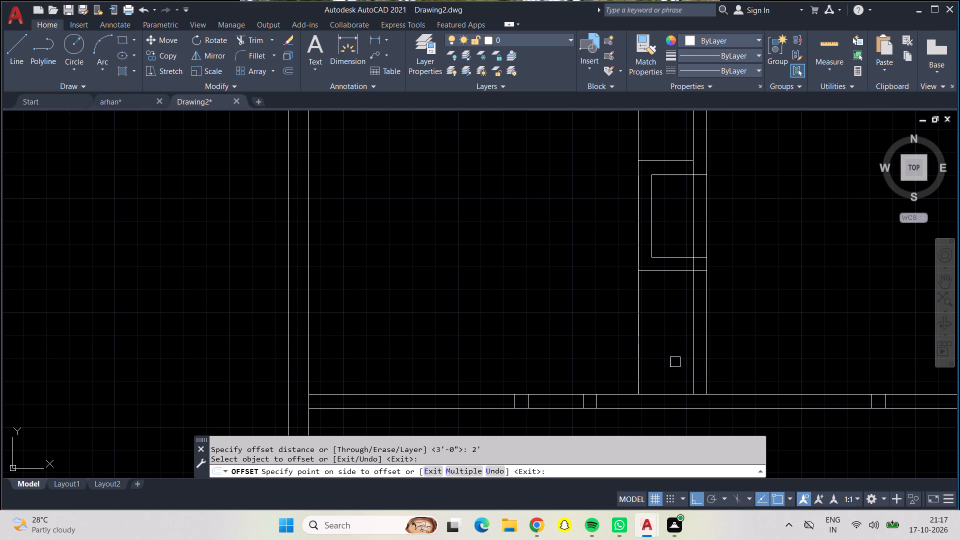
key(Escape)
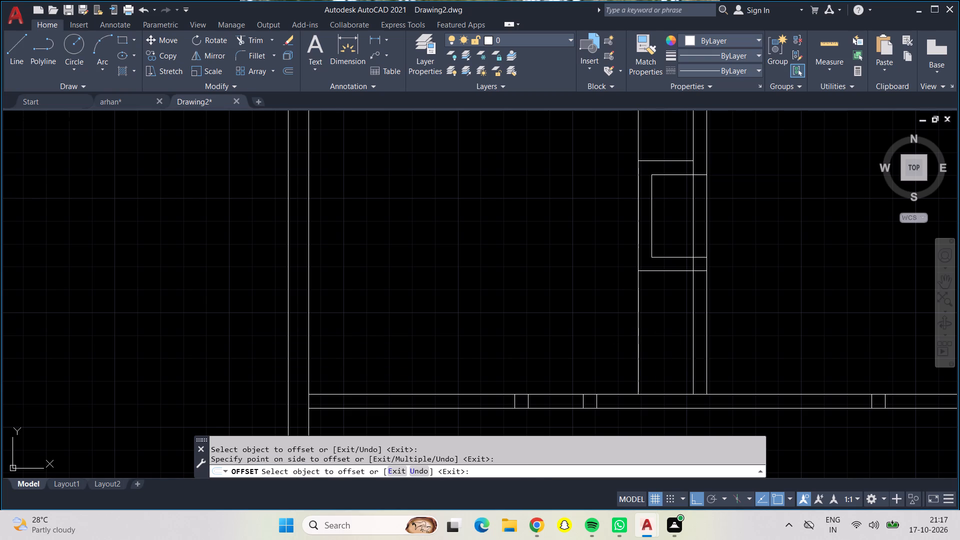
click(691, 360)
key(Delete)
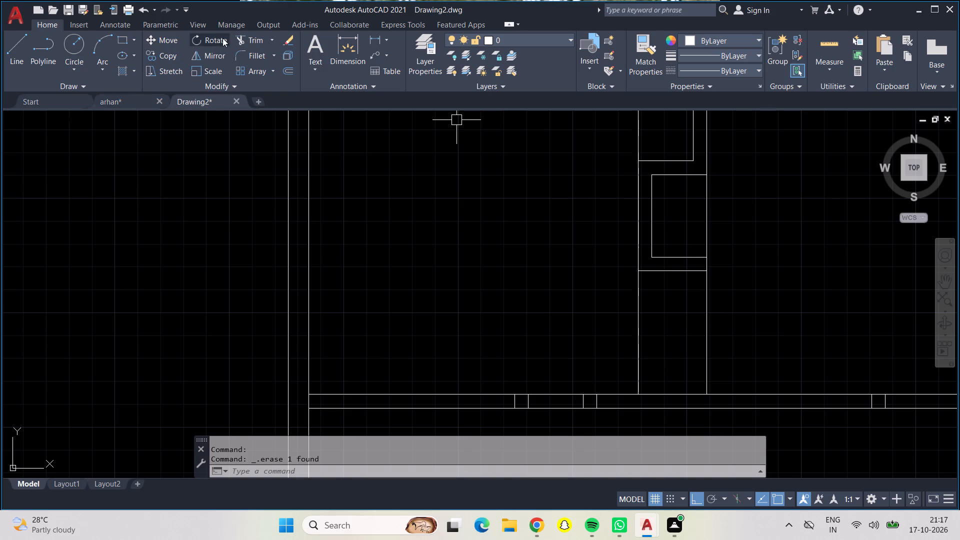
Trim both outer central verticals between the lowest short cross wall and the middle cross wall.
click(247, 40)
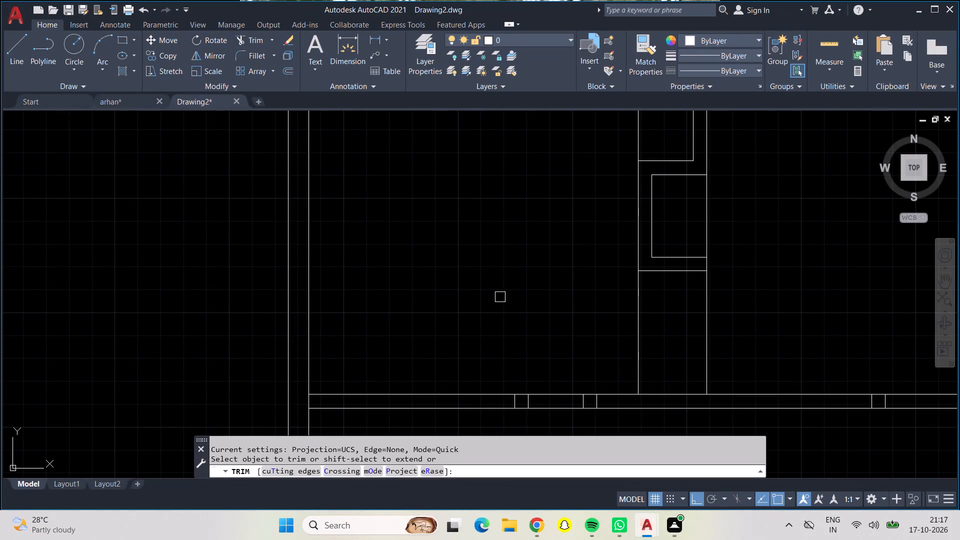
drag(508, 300, 731, 313)
scroll(707, 310, down, 1)
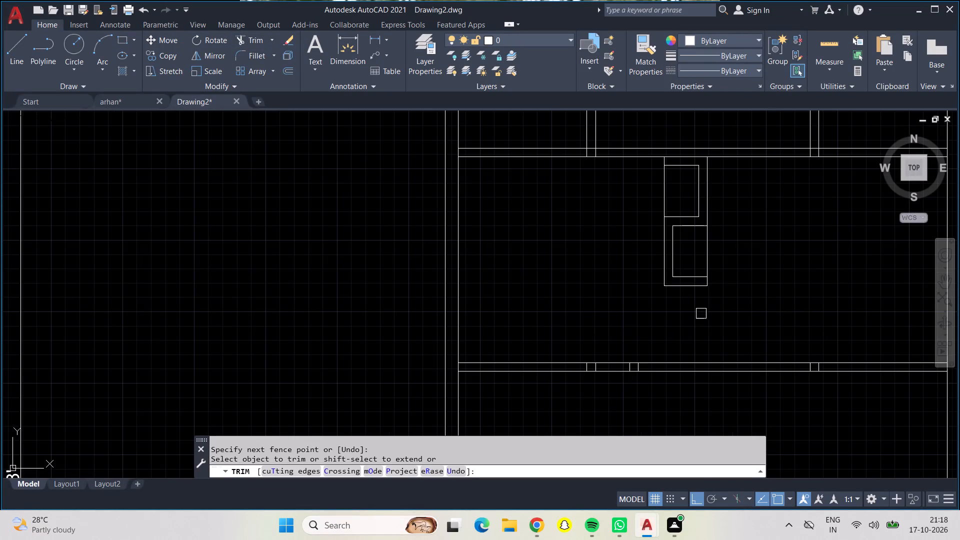
middle_drag(700, 314, 670, 272)
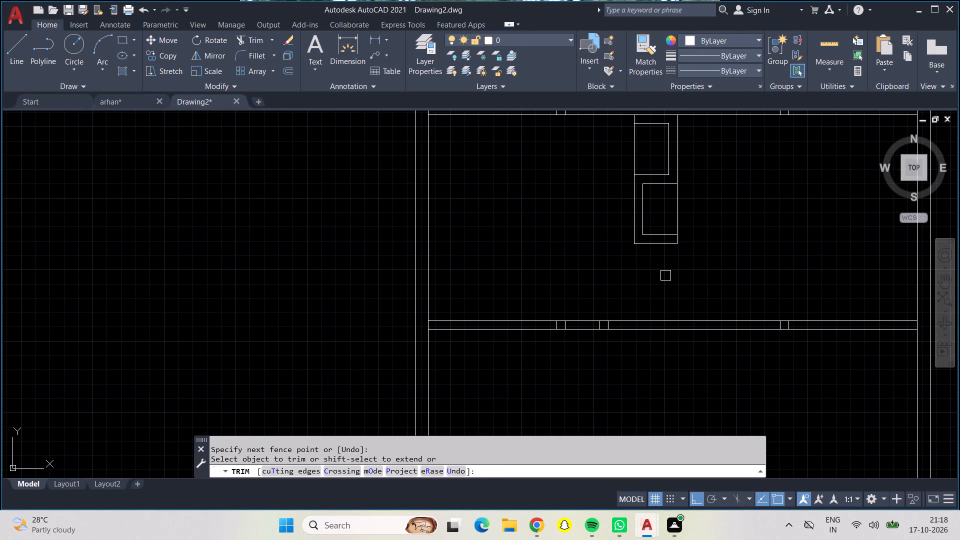
key(Escape)
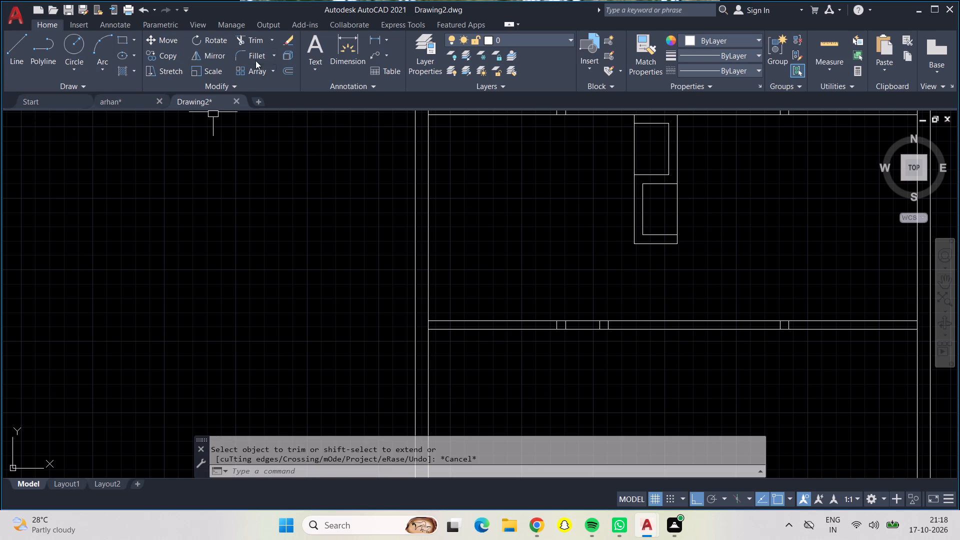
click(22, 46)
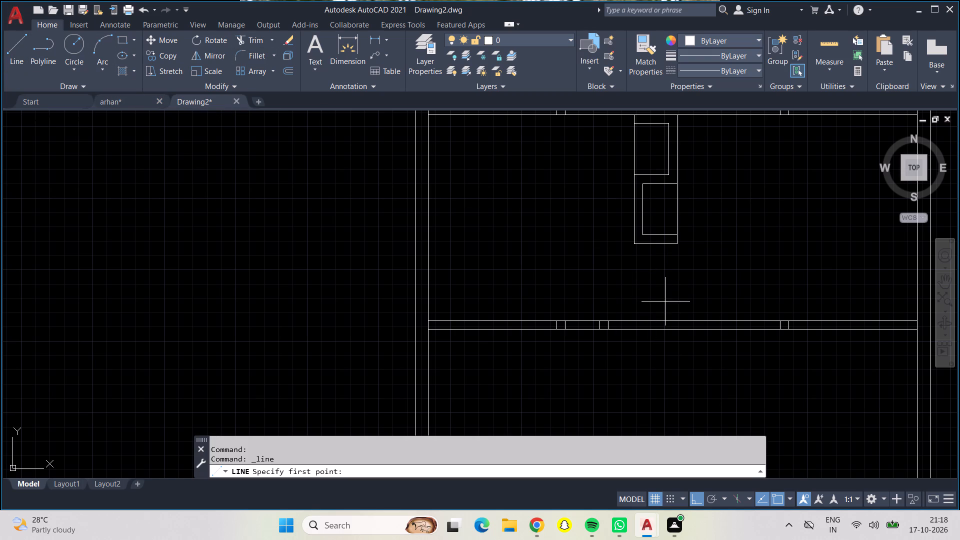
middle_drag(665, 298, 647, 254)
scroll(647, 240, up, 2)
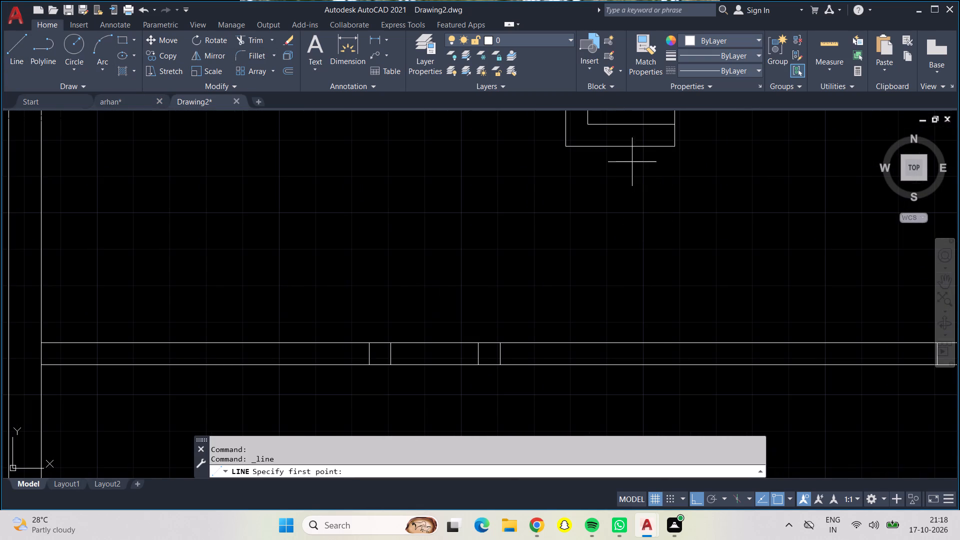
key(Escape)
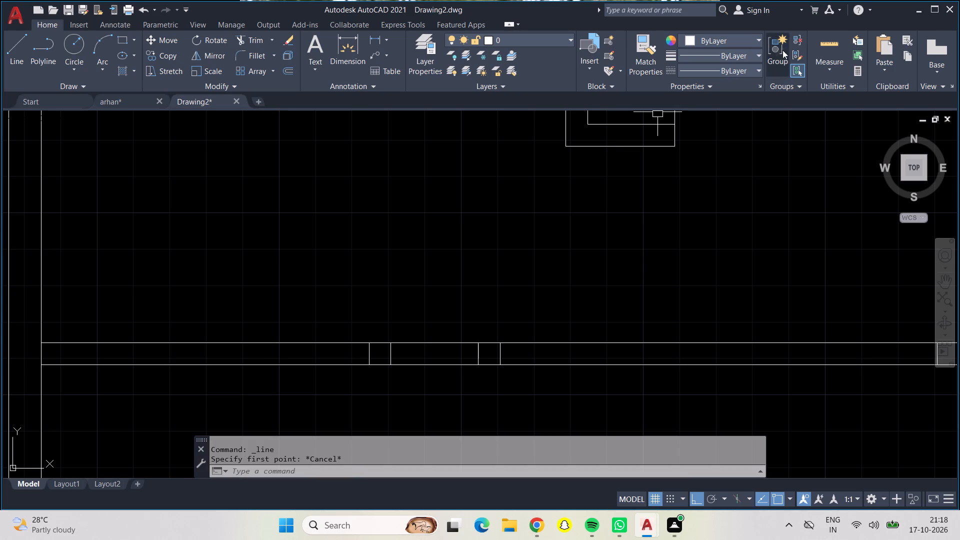
Measure the lowest short cross wall's length and thickness.
click(826, 49)
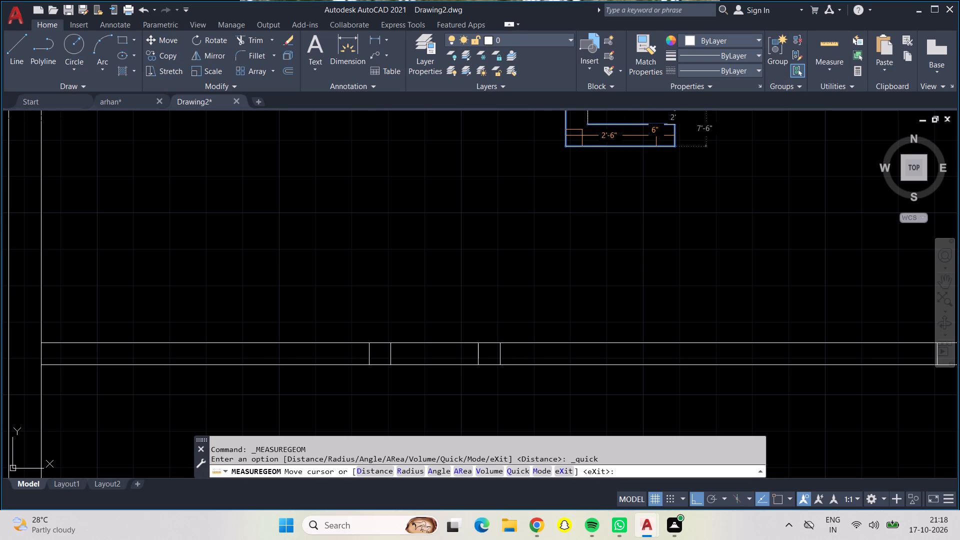
key(Escape)
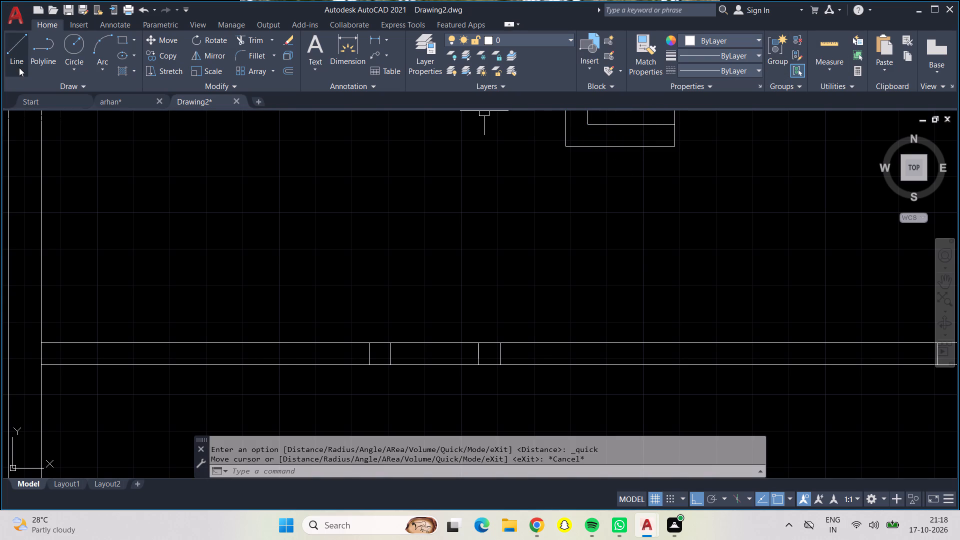
Draw a line from the recess block's southeast corner 1' west, continuing south to the middle cross wall.
click(19, 67)
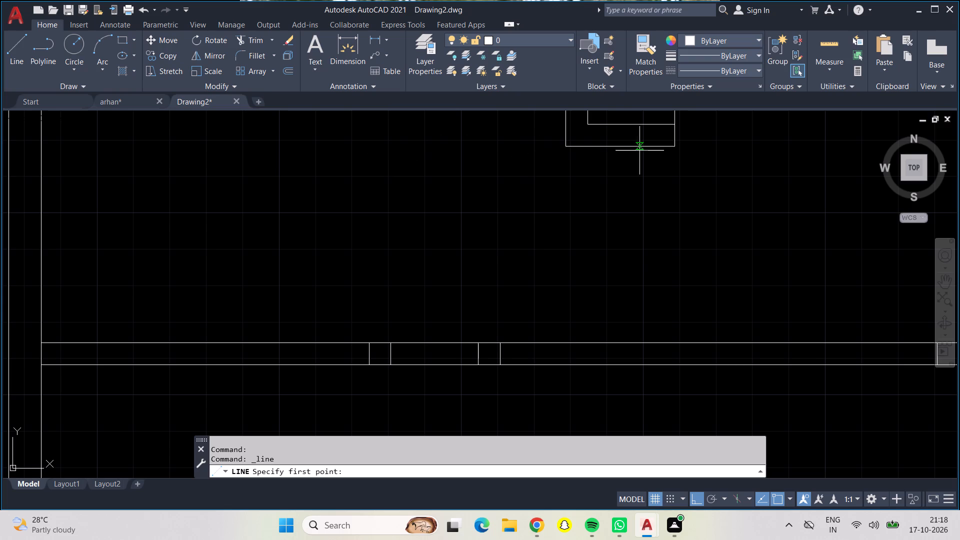
click(676, 146)
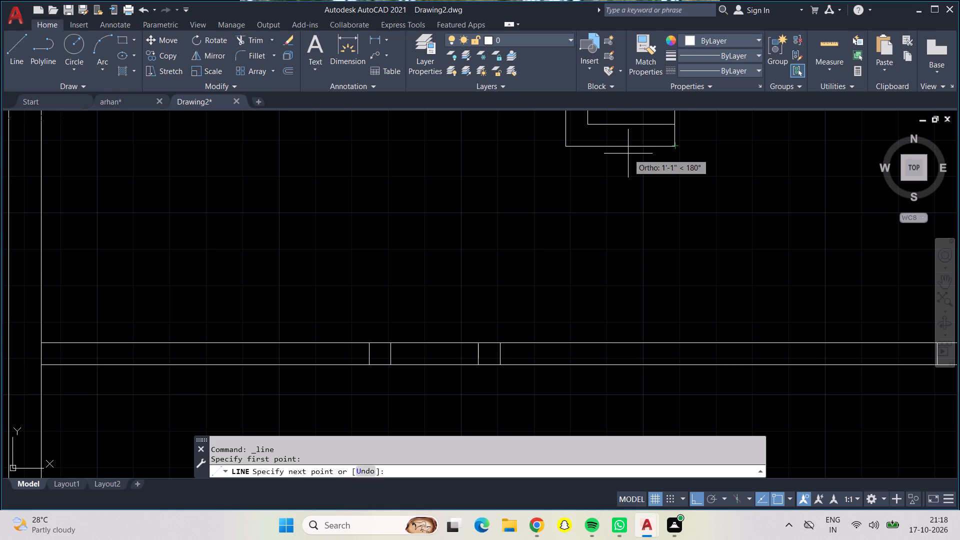
key(1)
key(apostrophe)
key(Return)
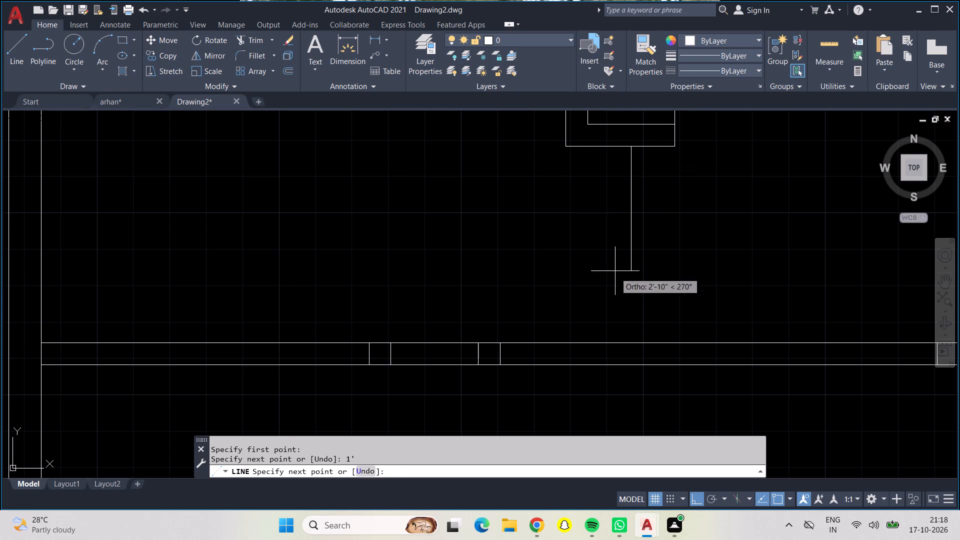
click(628, 342)
key(grave)
key(Escape)
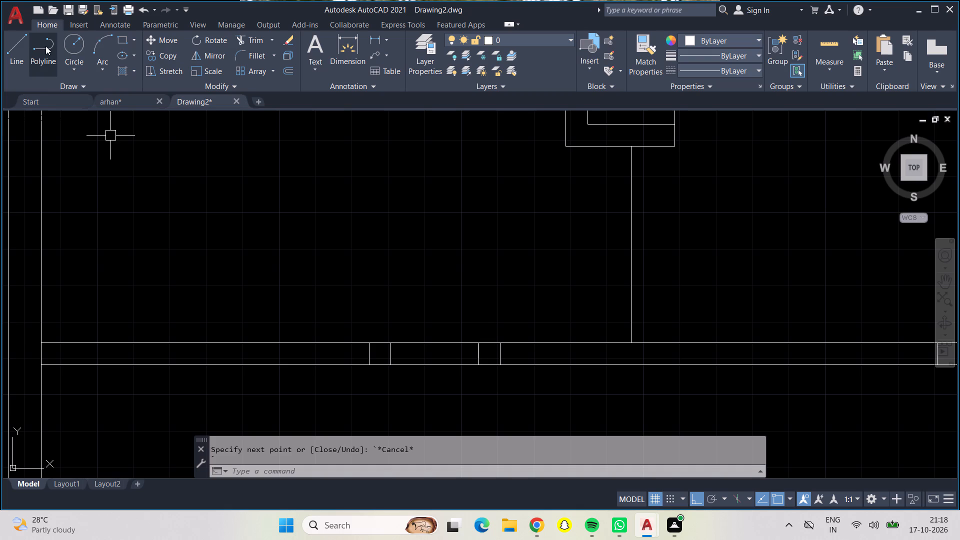
Draw a matching line from the recess block's southwest corner 1' east, continuing south to the middle cross wall.
click(21, 49)
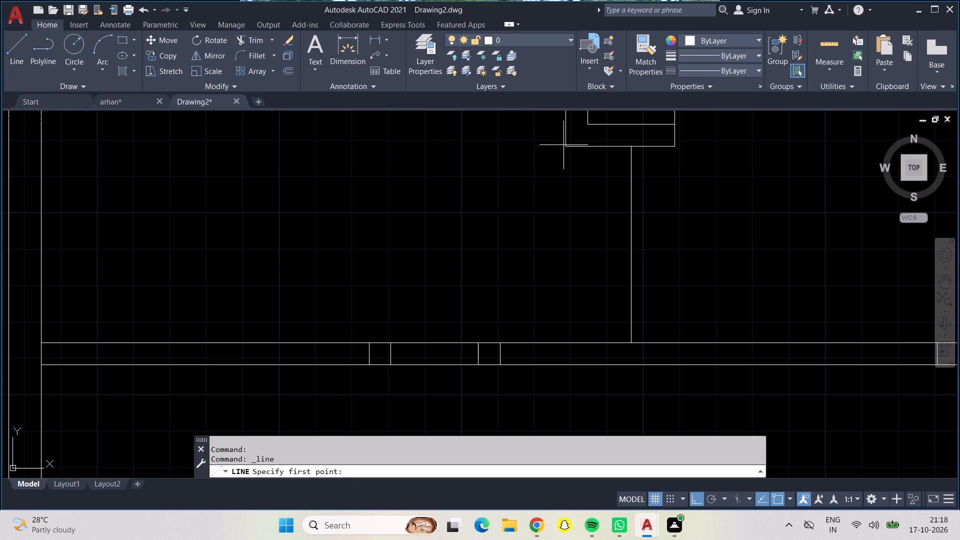
click(563, 144)
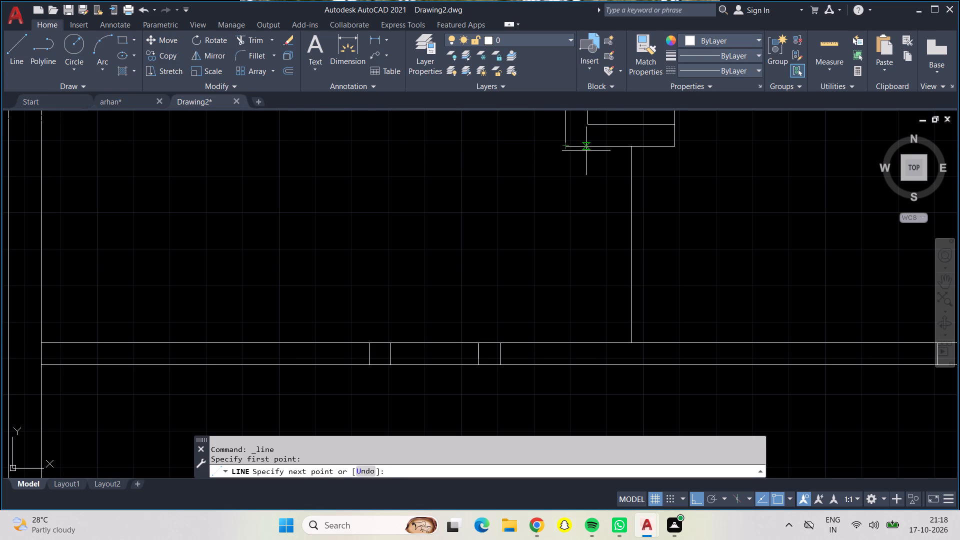
text(1')
key(Return)
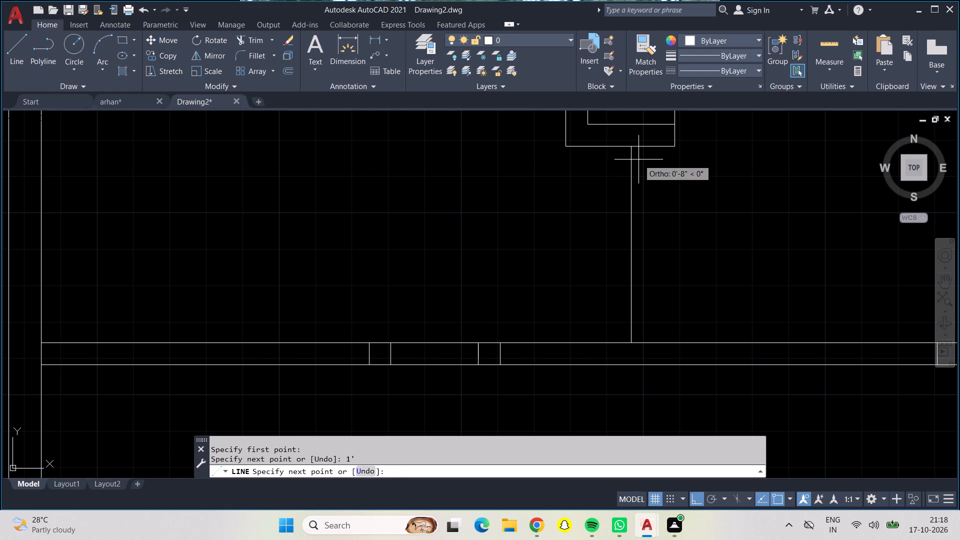
click(611, 338)
scroll(611, 338, down, 3)
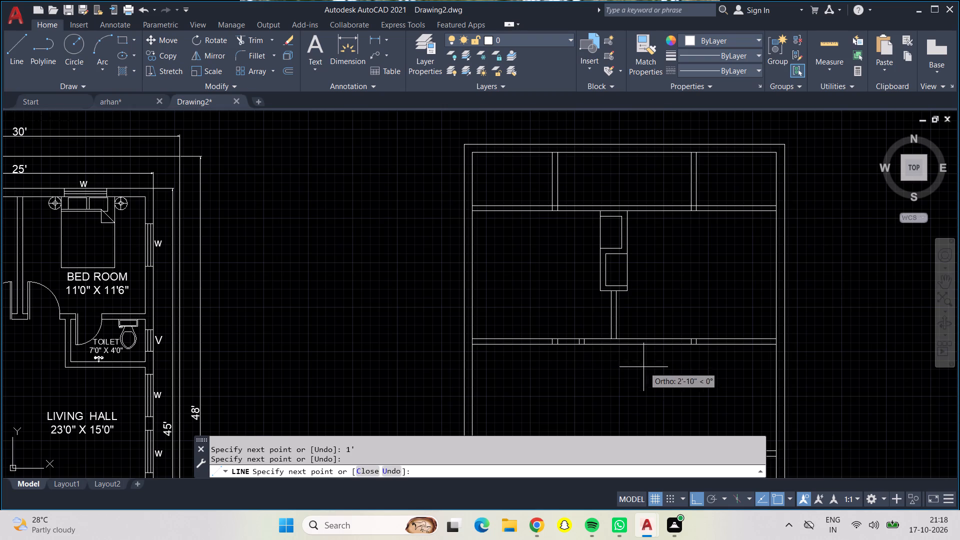
key(Escape)
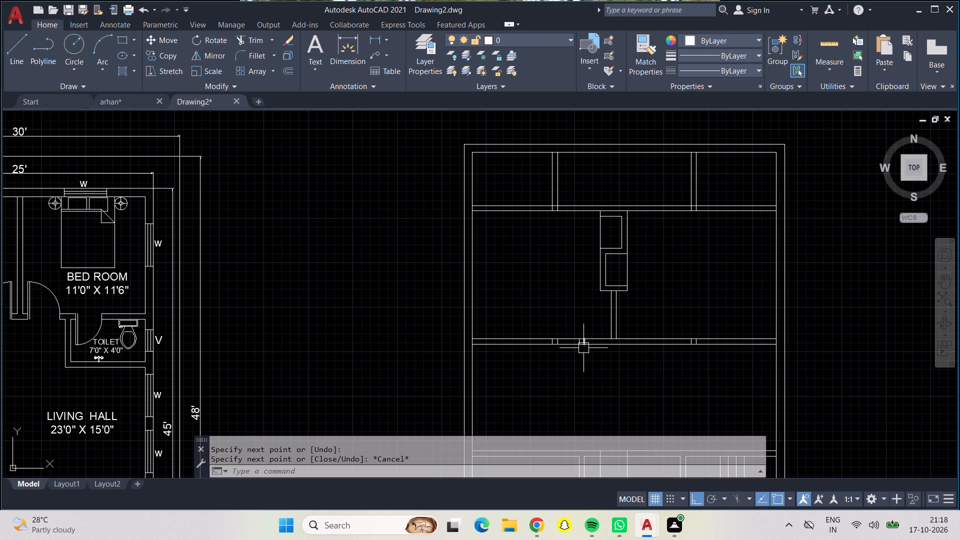
Trim the overlapping line segments where the west top partition meets the upper cross wall.
click(255, 40)
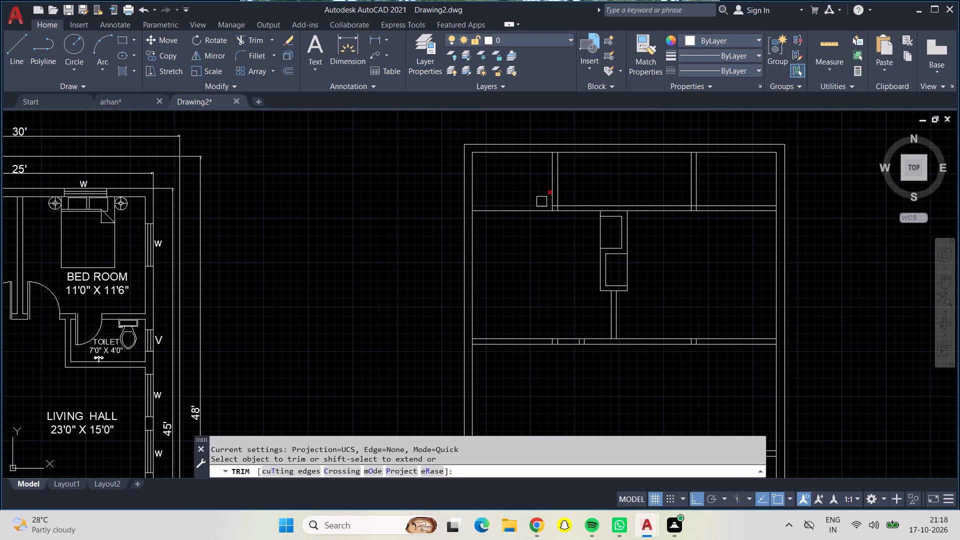
scroll(541, 201, up, 5)
click(590, 223)
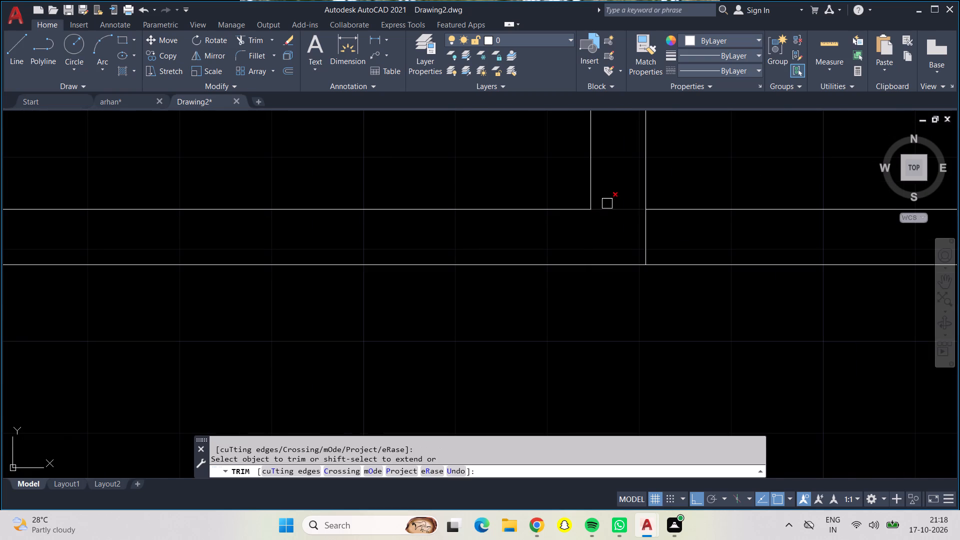
click(607, 203)
click(611, 223)
drag(639, 235, 658, 233)
scroll(662, 232, down, 3)
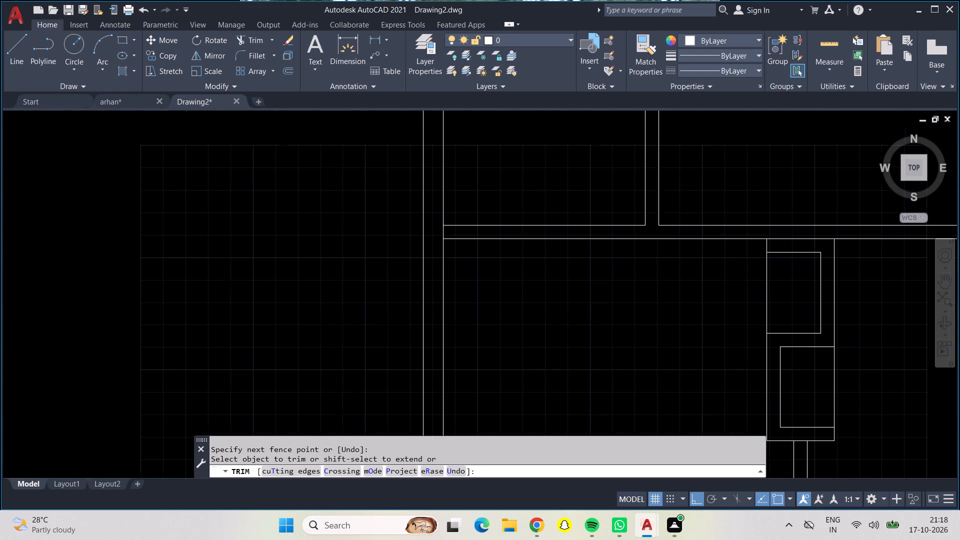
Trim the overlapping line segments where the east top partition meets the upper cross wall.
middle_drag(740, 292, 668, 293)
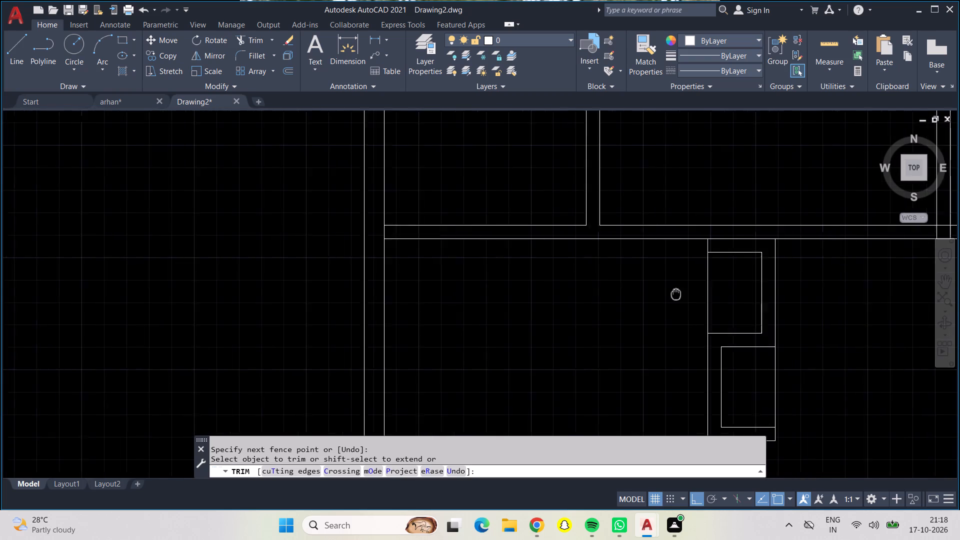
middle_drag(668, 293, 528, 282)
scroll(791, 224, up, 2)
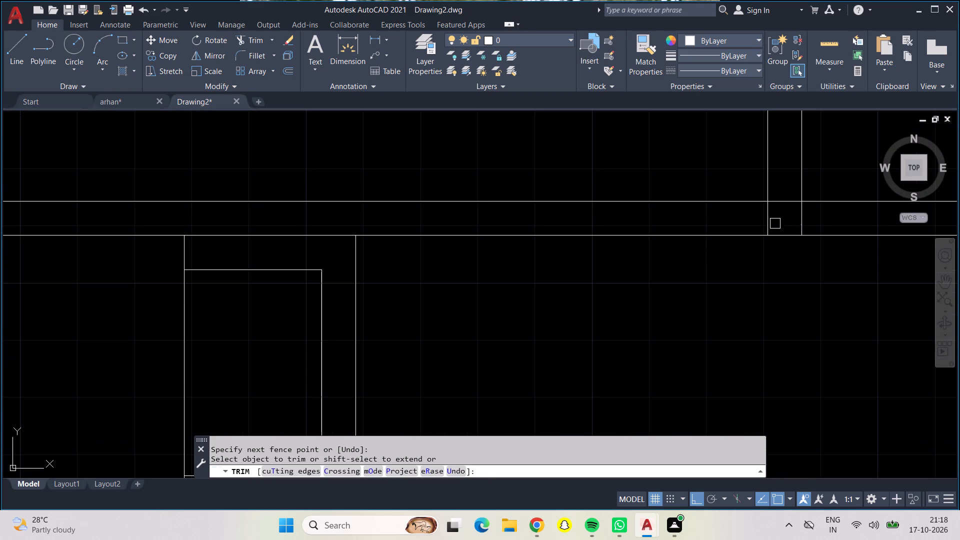
drag(773, 214, 807, 213)
click(787, 201)
click(770, 216)
scroll(770, 221, down, 3)
Trim the east outer wall's inner line between the two lines of the upper cross wall.
middle_drag(757, 247, 635, 257)
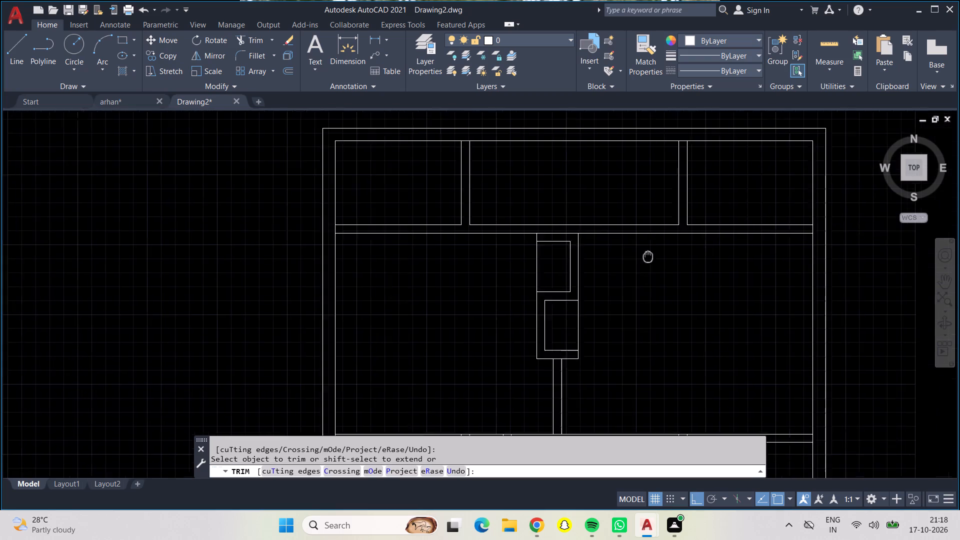
middle_drag(635, 257, 615, 263)
scroll(763, 240, up, 4)
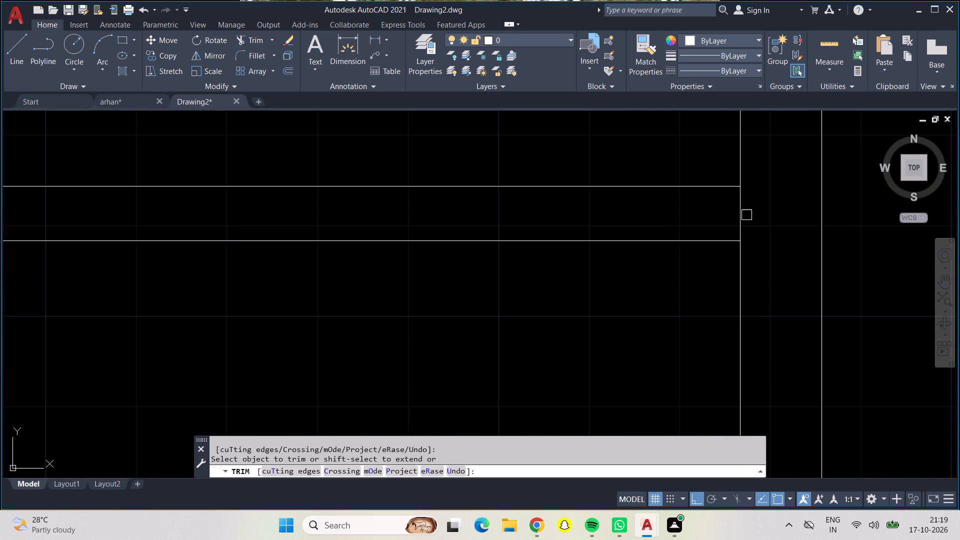
click(737, 209)
scroll(737, 209, down, 1)
scroll(737, 209, up, 1)
scroll(737, 209, down, 3)
Trim the north outer wall's inner line between the lines of both top partitions.
middle_drag(521, 251, 550, 340)
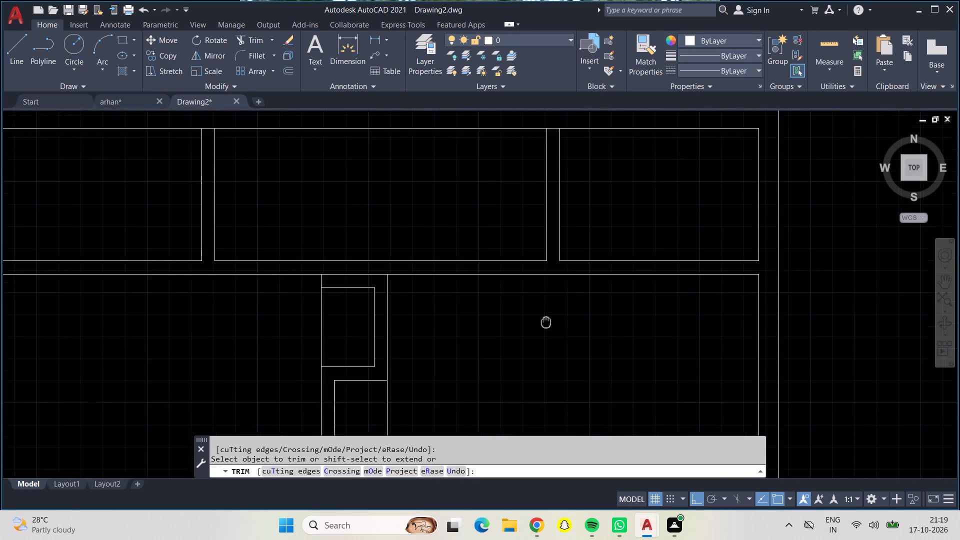
middle_drag(550, 340, 556, 411)
scroll(567, 231, up, 4)
click(567, 230)
scroll(567, 230, down, 4)
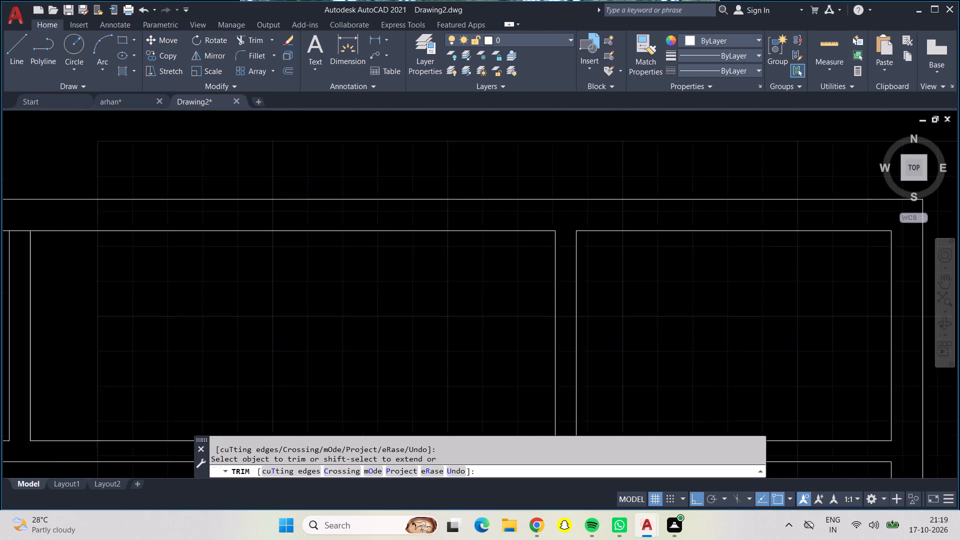
scroll(220, 231, up, 3)
click(226, 230)
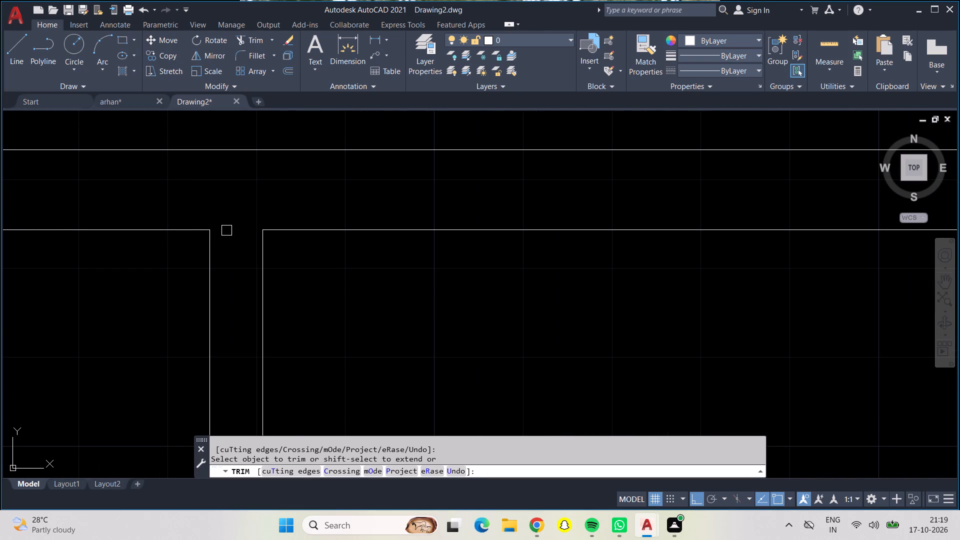
Trim the west outer wall's inner line between the two lines of the upper cross wall.
scroll(226, 230, down, 3)
scroll(286, 277, down, 1)
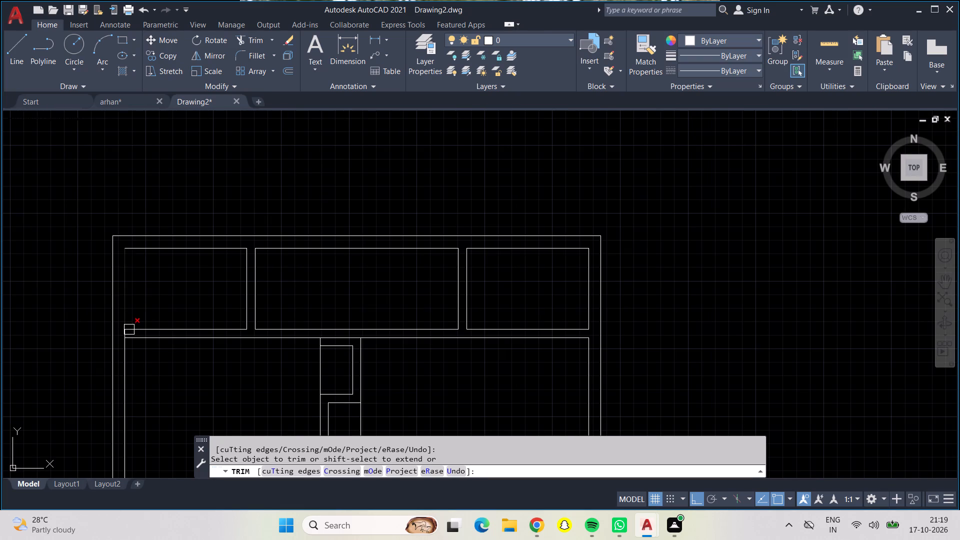
scroll(129, 329, up, 4)
click(98, 346)
scroll(148, 352, down, 4)
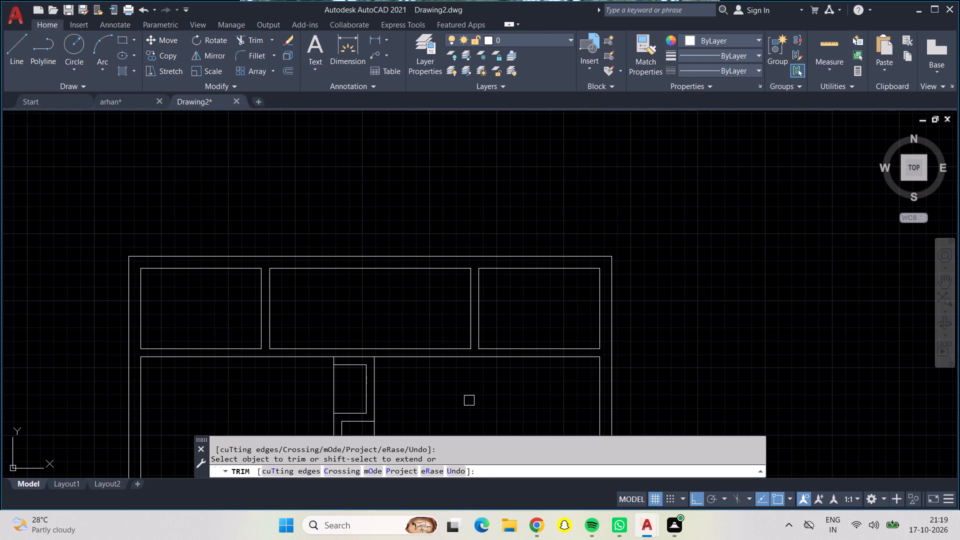
Trim the leftover vertical stubs inside the middle cross wall and open its north line where the central partition joins.
scroll(531, 416, down, 1)
middle_drag(531, 416, 529, 227)
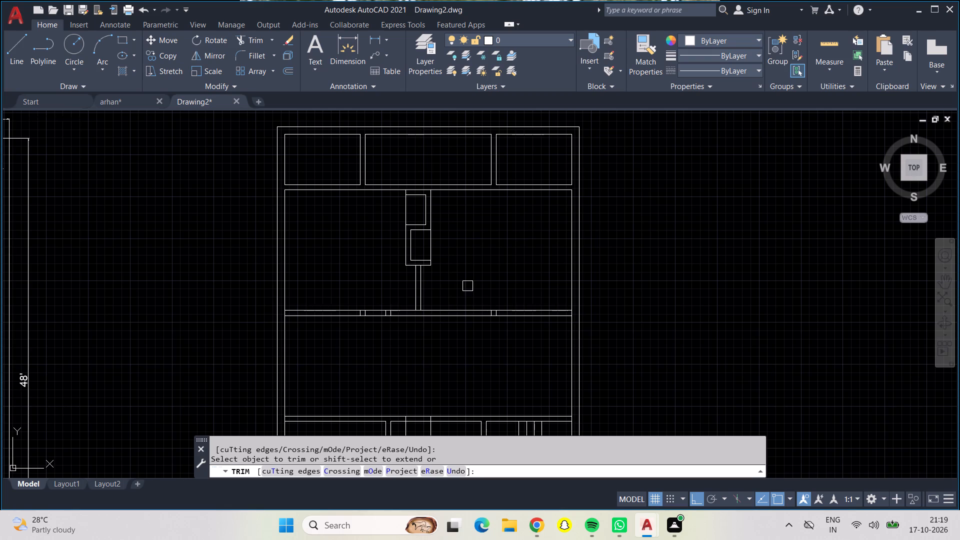
scroll(368, 316, up, 4)
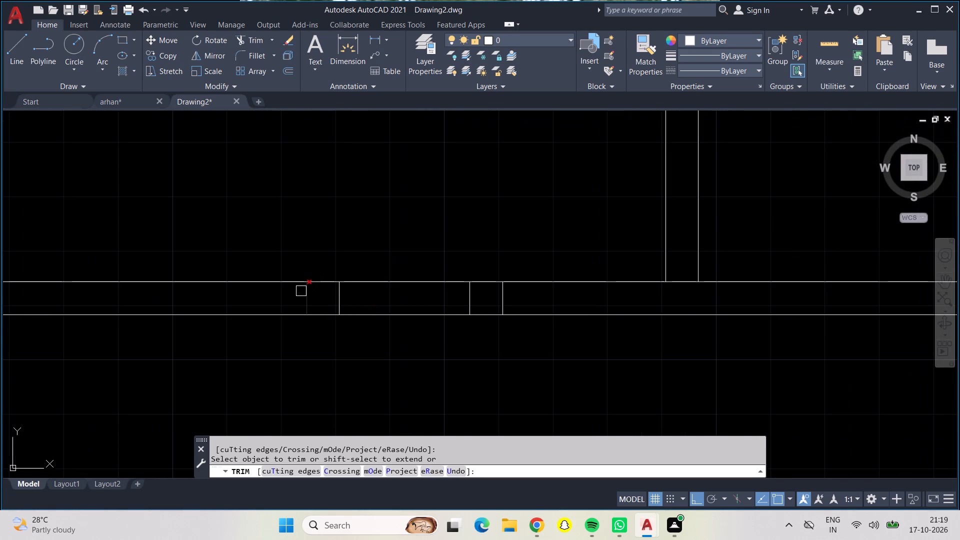
drag(290, 301, 529, 297)
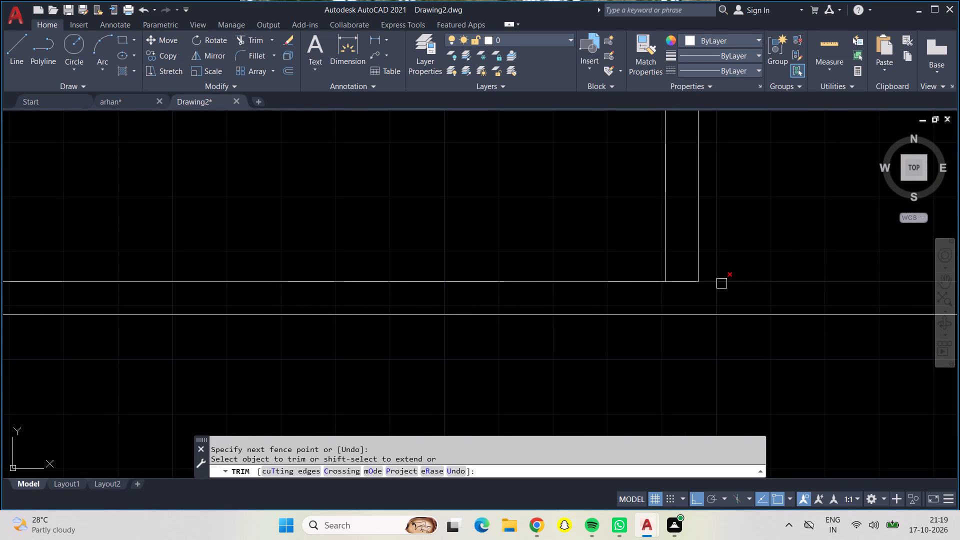
click(682, 281)
scroll(677, 281, down, 3)
scroll(794, 279, up, 1)
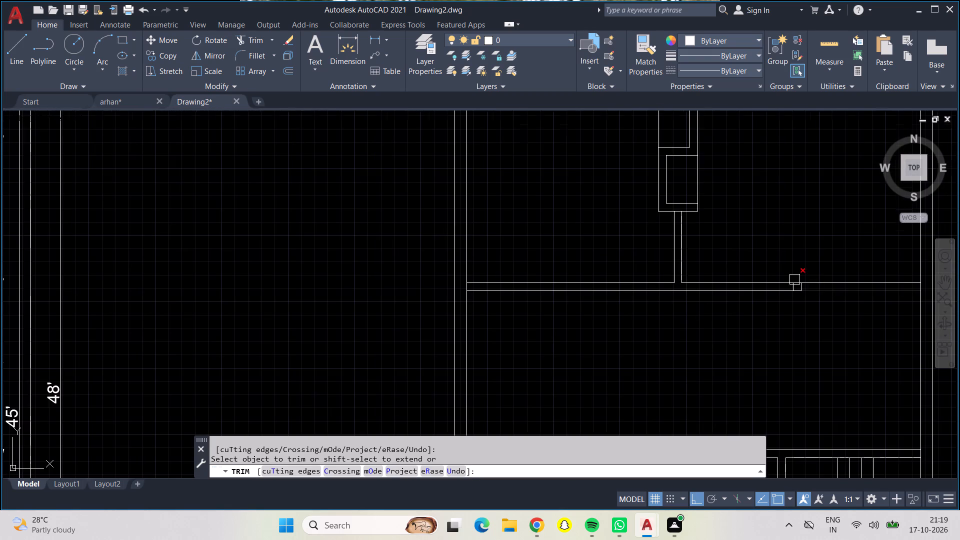
scroll(794, 279, up, 3)
drag(755, 320, 830, 321)
scroll(824, 324, down, 4)
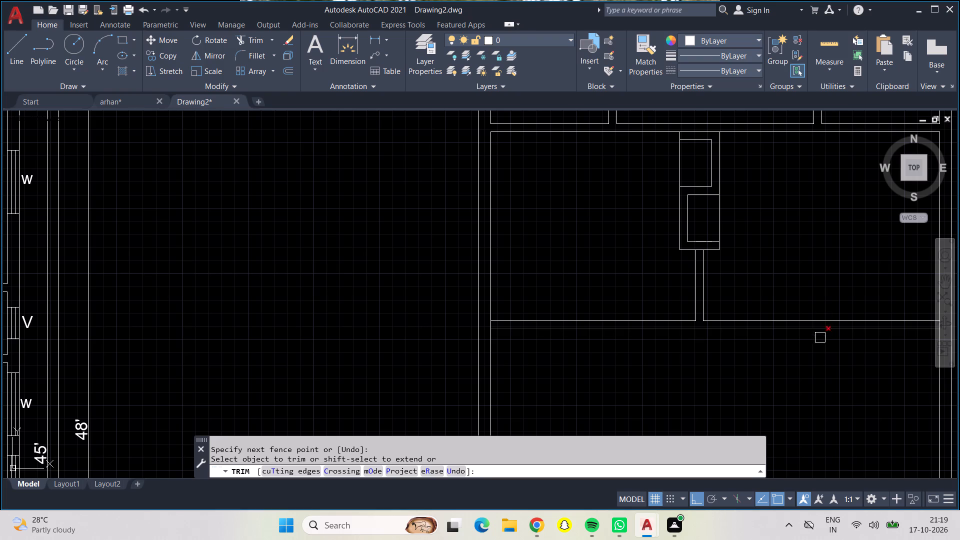
Trim the east and west outer walls' inner lines between the two lines of the middle cross wall.
middle_drag(828, 361, 650, 328)
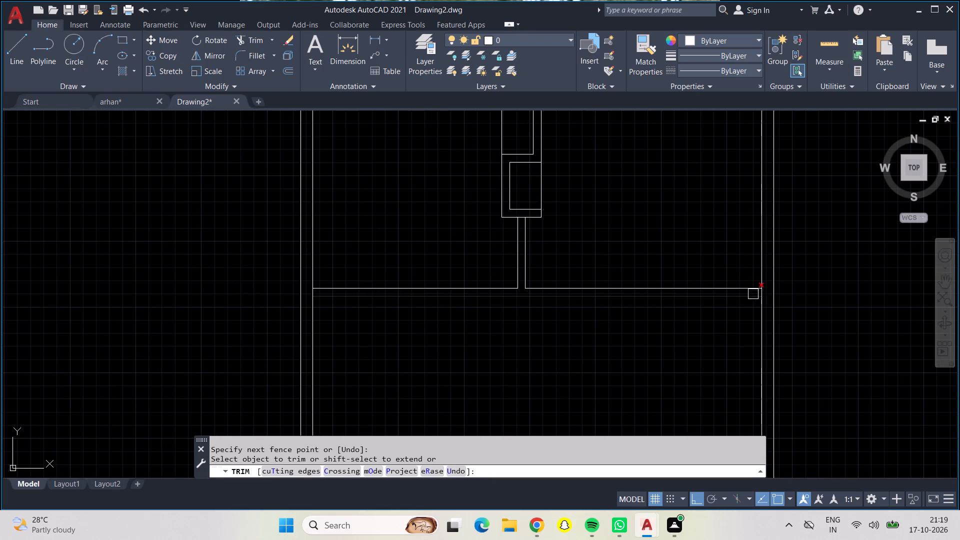
scroll(755, 292, up, 4)
drag(762, 280, 798, 280)
scroll(800, 280, down, 3)
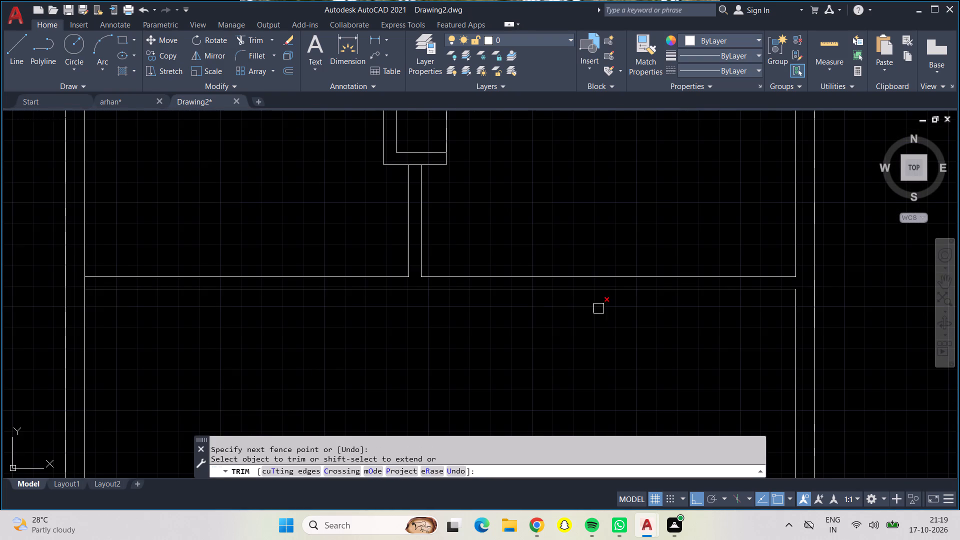
scroll(560, 308, down, 2)
scroll(372, 306, up, 4)
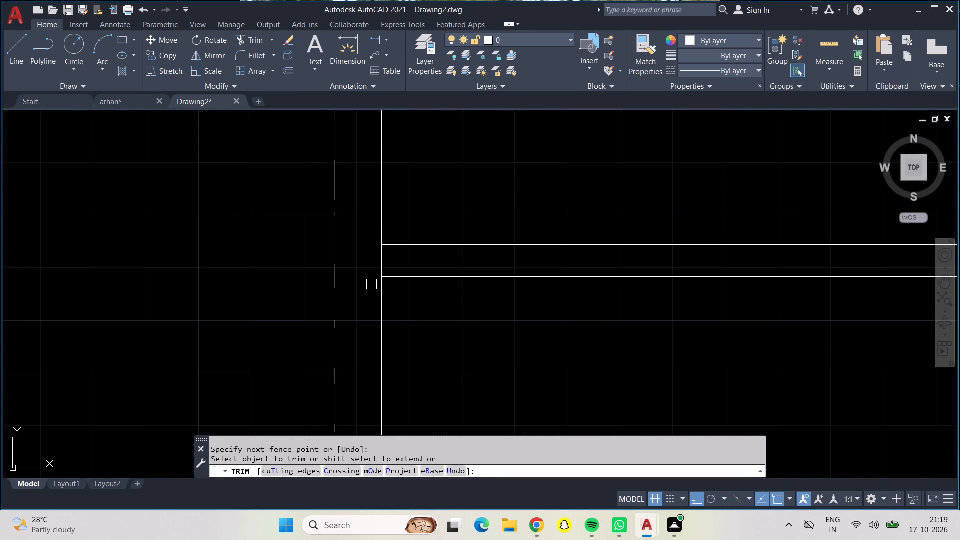
drag(373, 261, 394, 258)
scroll(394, 258, down, 4)
Trim the west outer wall's inner line between the two lines of the lower cross wall.
middle_drag(415, 312, 420, 237)
scroll(403, 285, up, 5)
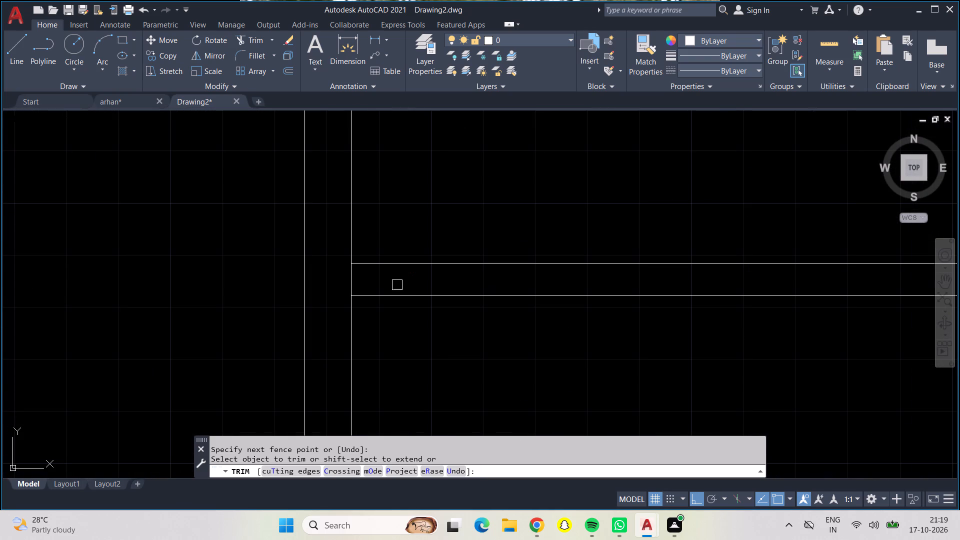
drag(375, 282, 342, 276)
scroll(342, 276, down, 3)
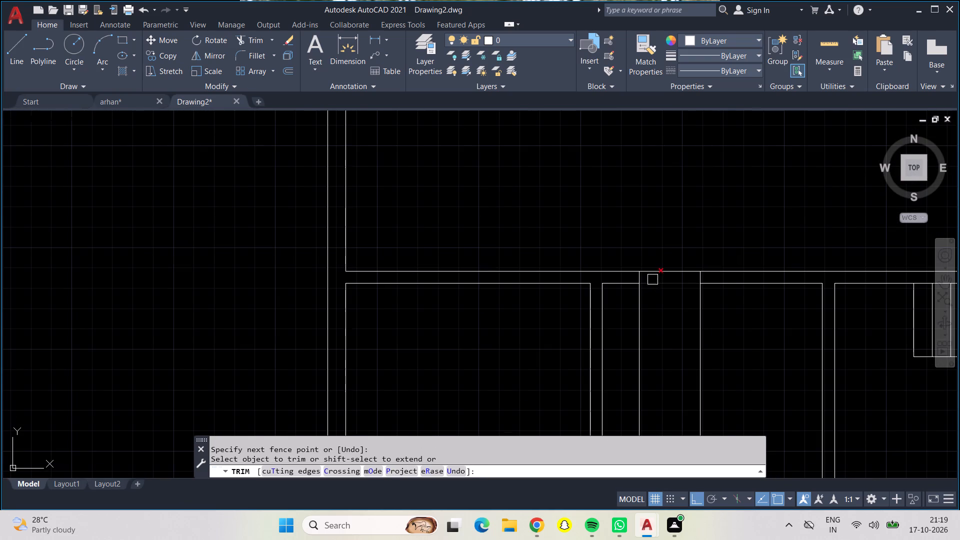
Trim the two long vertical lines running through the central lower room and the space south of it.
scroll(652, 279, up, 1)
scroll(648, 319, down, 2)
middle_drag(646, 321, 592, 246)
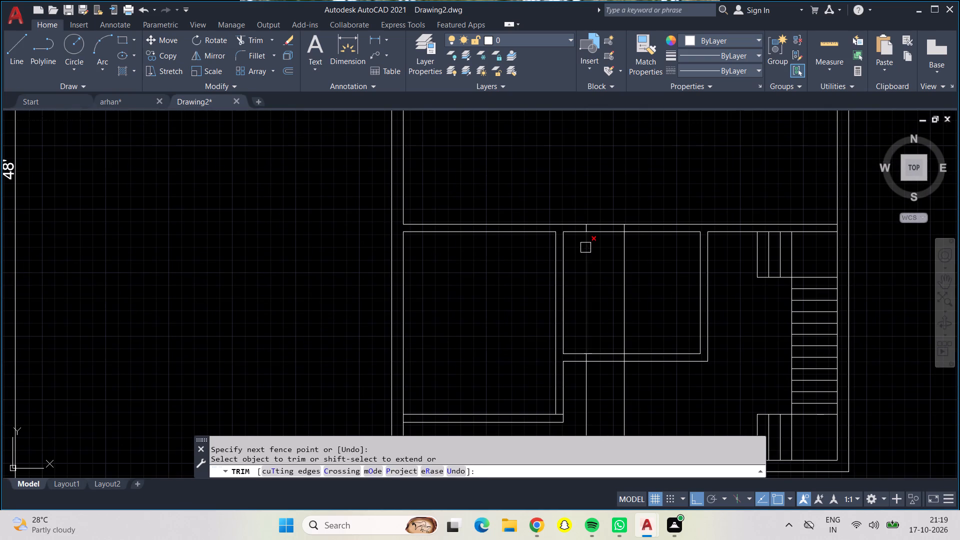
click(578, 251)
drag(593, 263, 597, 263)
drag(620, 270, 631, 274)
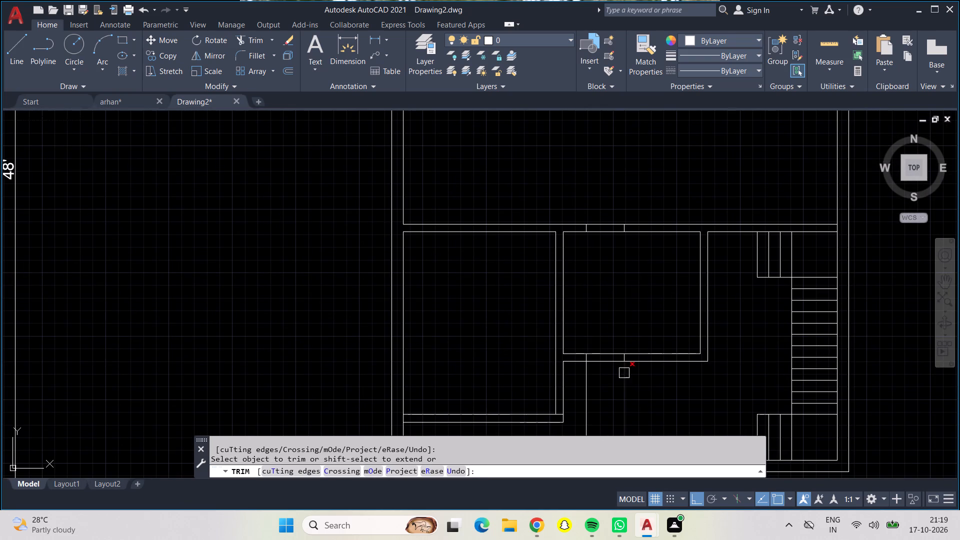
drag(624, 376, 606, 389)
click(583, 398)
scroll(620, 325, down, 1)
Trim the east outer wall's inner line at the lower cross wall, just north of the stairs.
middle_drag(620, 325, 602, 285)
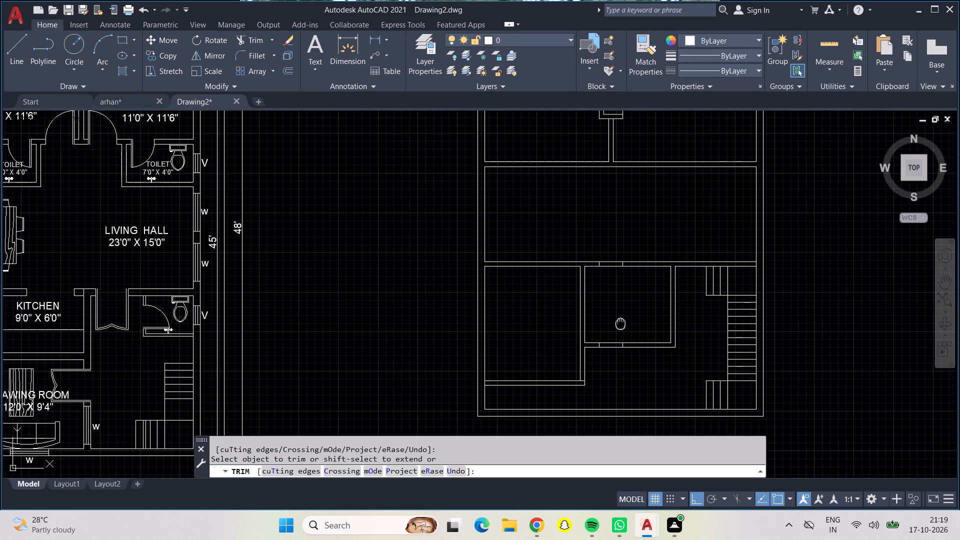
middle_drag(602, 285, 595, 268)
scroll(729, 209, up, 5)
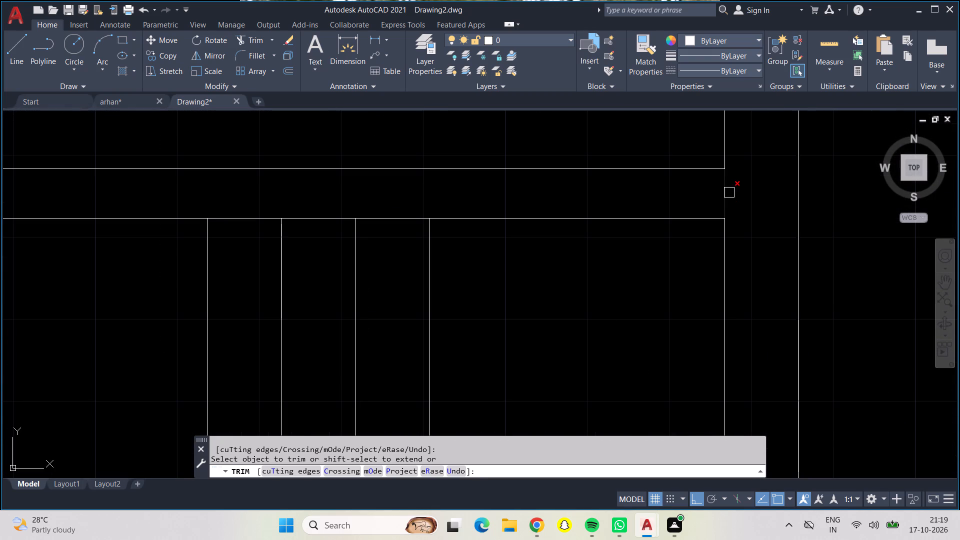
click(729, 192)
scroll(729, 192, down, 3)
Trim the leftover vertical stubs inside the north and south walls of the central lower room.
scroll(404, 196, up, 3)
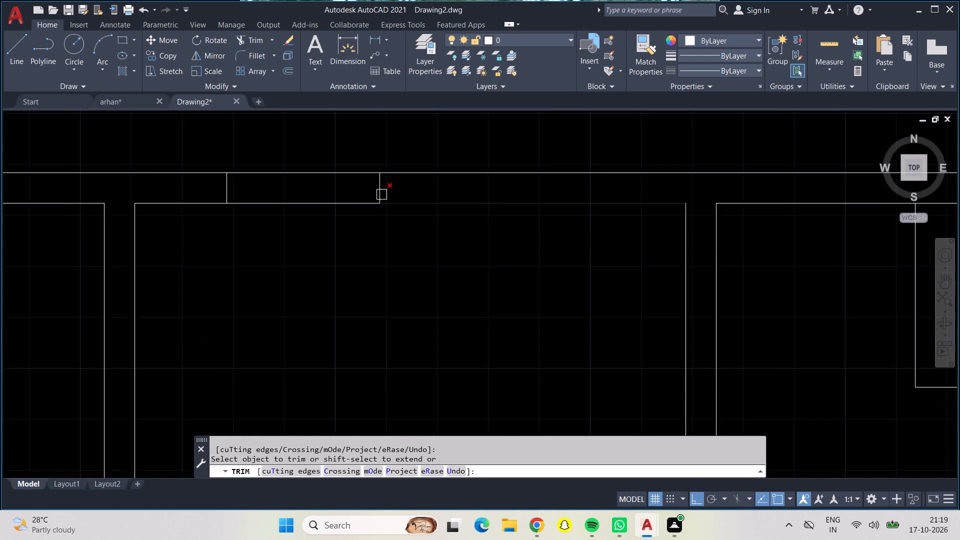
click(378, 192)
click(137, 190)
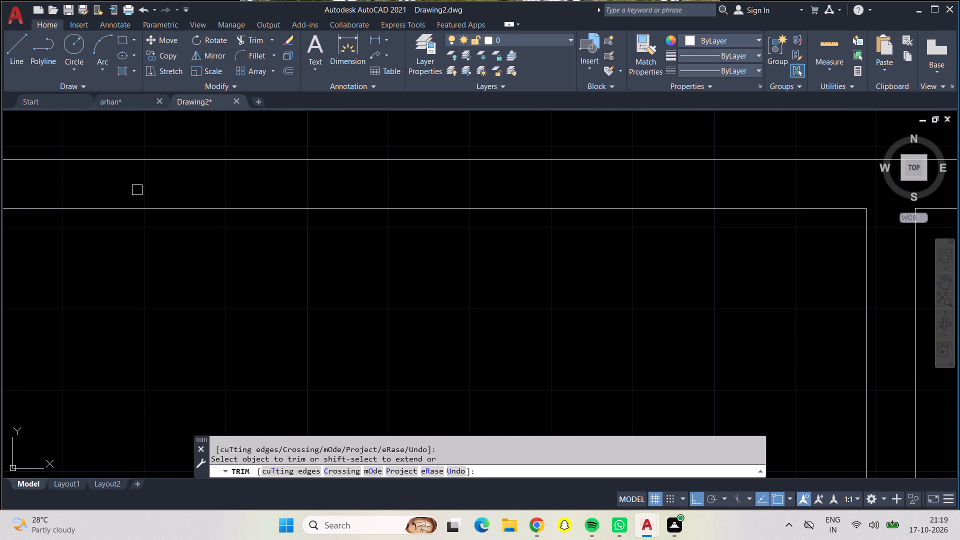
scroll(144, 219, down, 3)
middle_drag(224, 283, 302, 119)
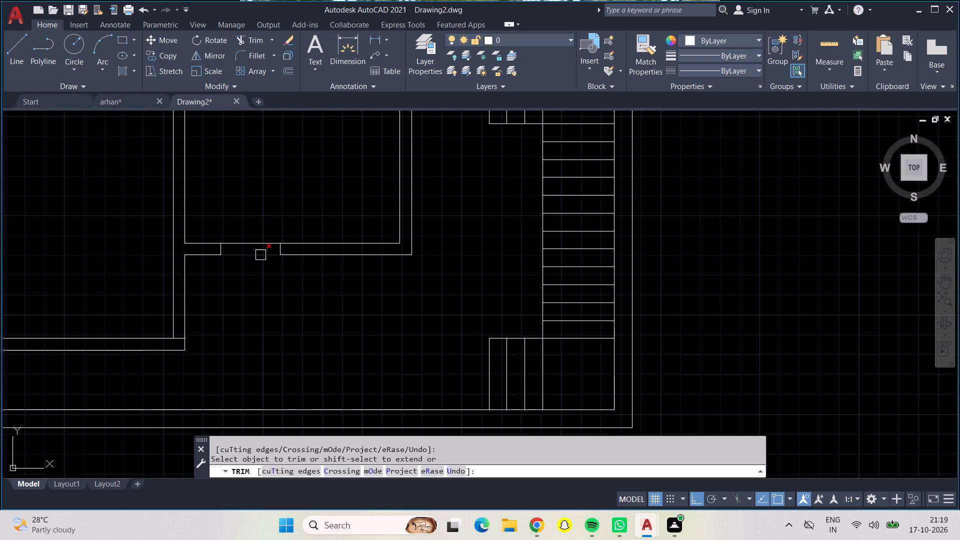
scroll(263, 253, up, 4)
drag(274, 237, 402, 234)
scroll(393, 236, down, 3)
scroll(291, 230, up, 3)
click(278, 229)
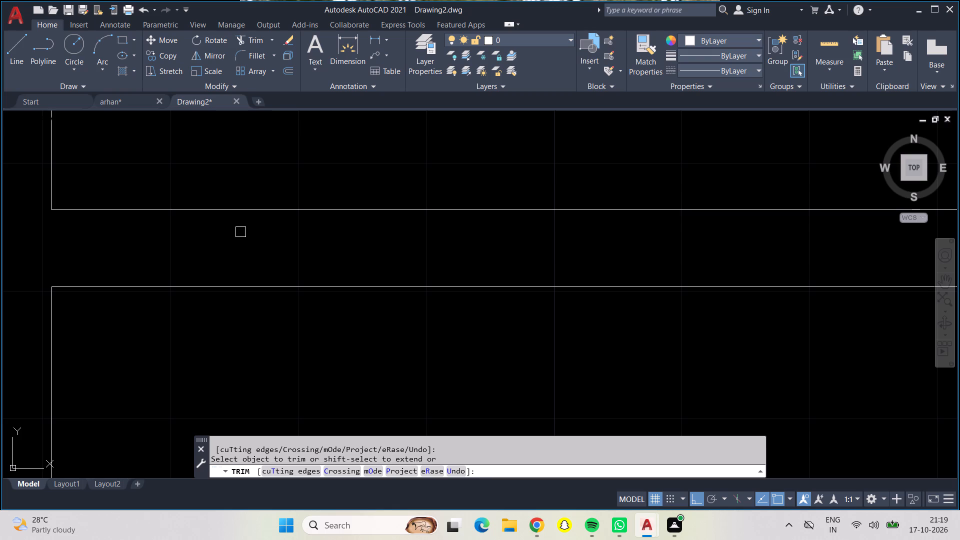
Trim the southwest room's south wall junctions at its east partition and at the west outer wall's inner line.
scroll(202, 237, down, 4)
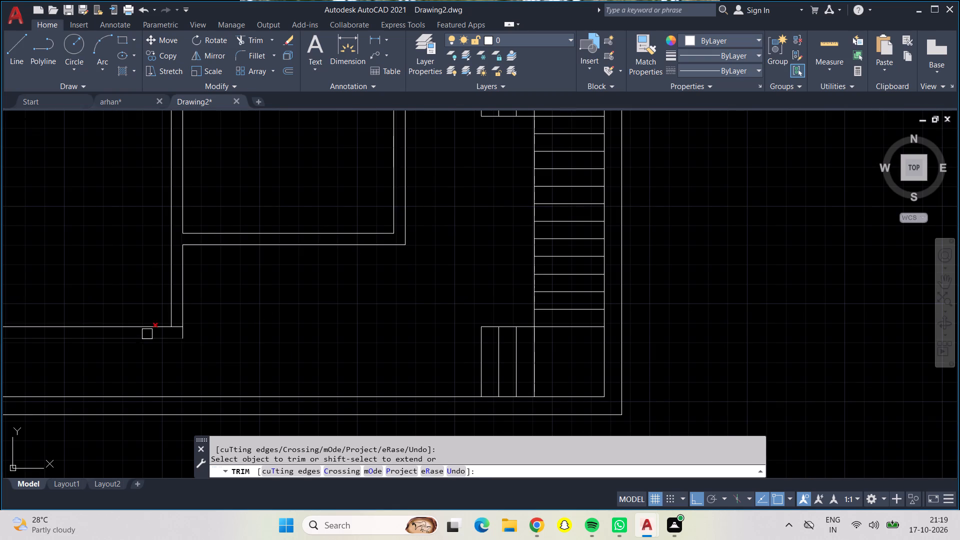
scroll(180, 327, up, 3)
click(173, 327)
scroll(173, 327, down, 4)
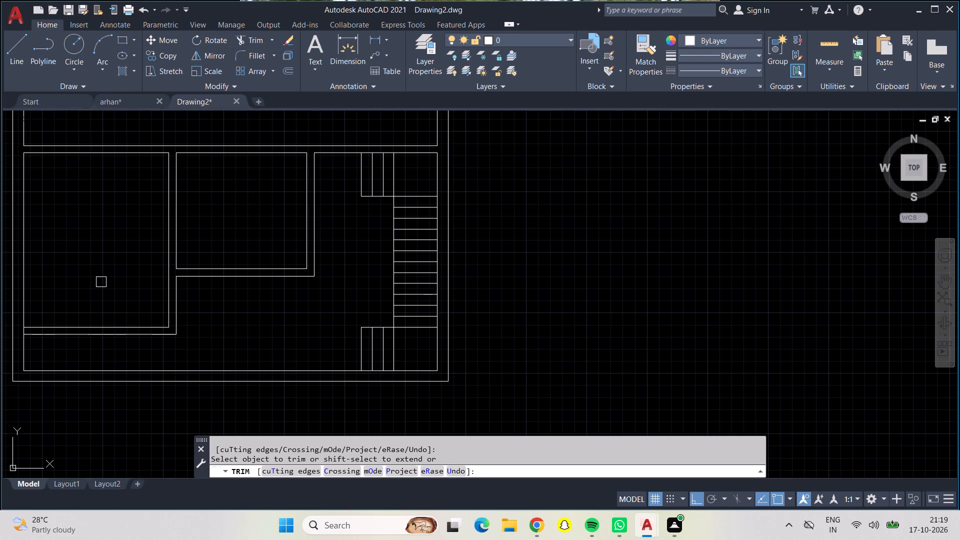
middle_drag(96, 272, 362, 281)
scroll(283, 339, up, 5)
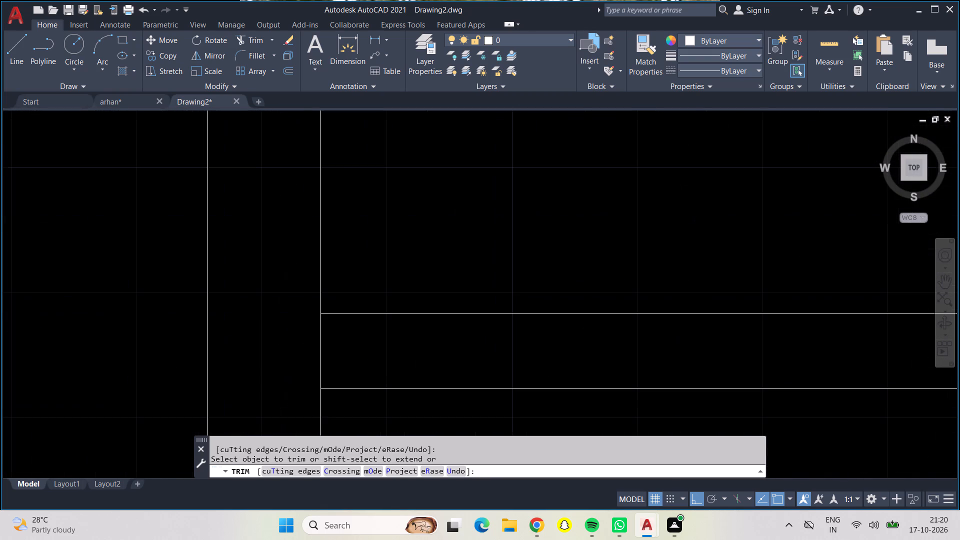
drag(284, 339, 339, 346)
scroll(349, 351, down, 3)
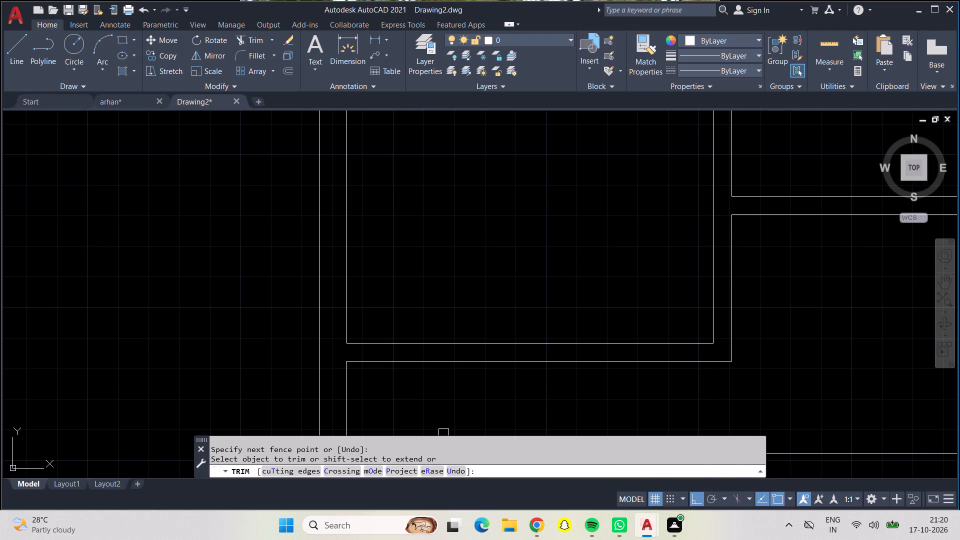
Finish trimming and examine the second floor plan's walls from the north rooms down to the stairs.
scroll(602, 354, down, 2)
scroll(599, 309, down, 1)
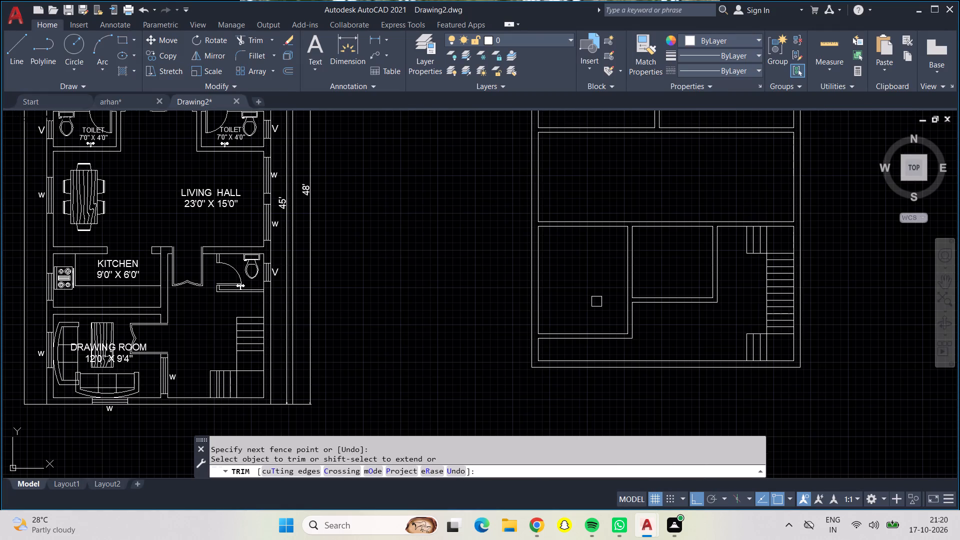
middle_drag(596, 301, 512, 287)
scroll(512, 287, down, 1)
middle_drag(512, 287, 507, 312)
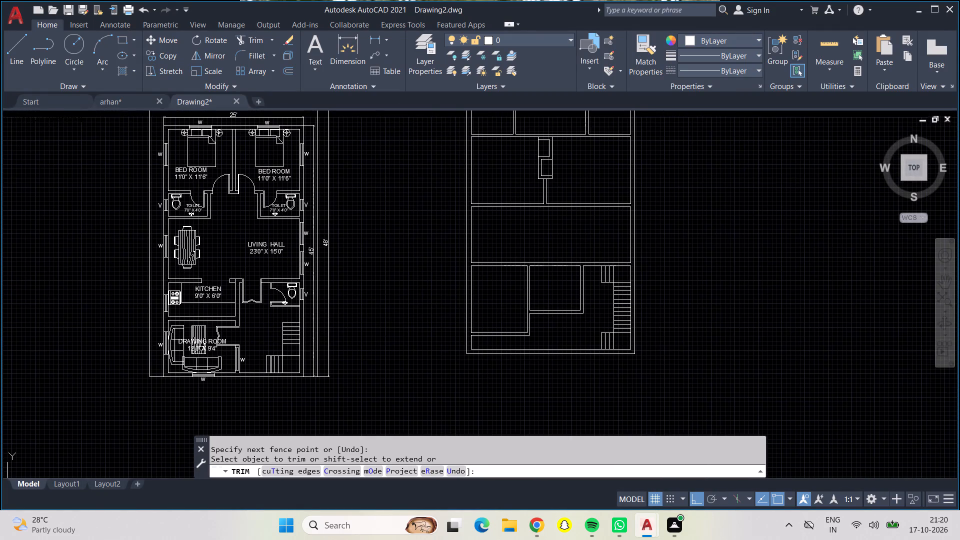
middle_drag(507, 312, 507, 345)
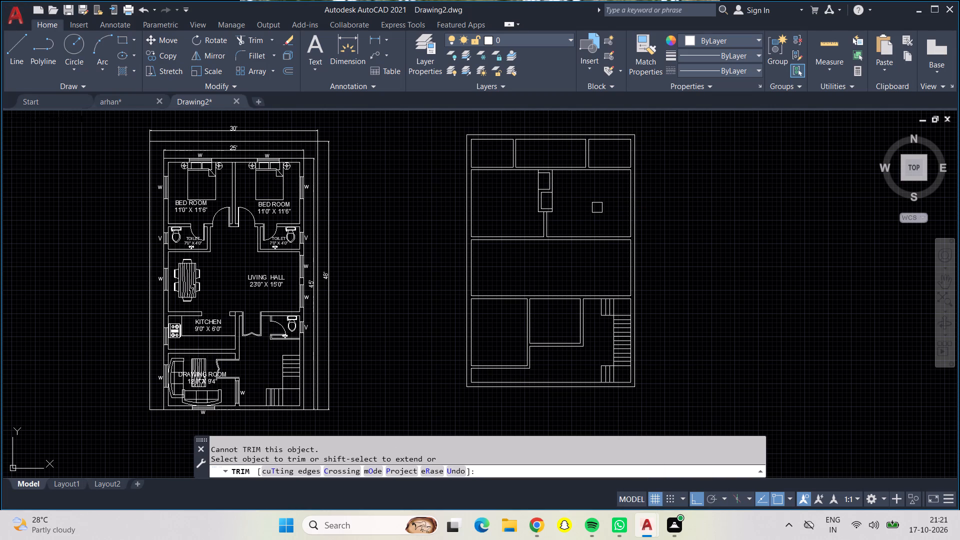
middle_drag(597, 207, 556, 207)
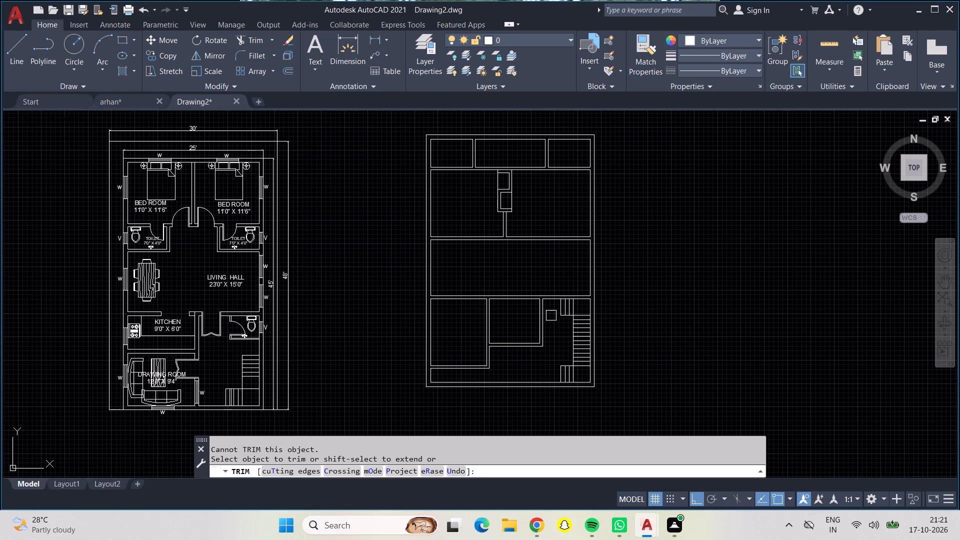
key(Escape)
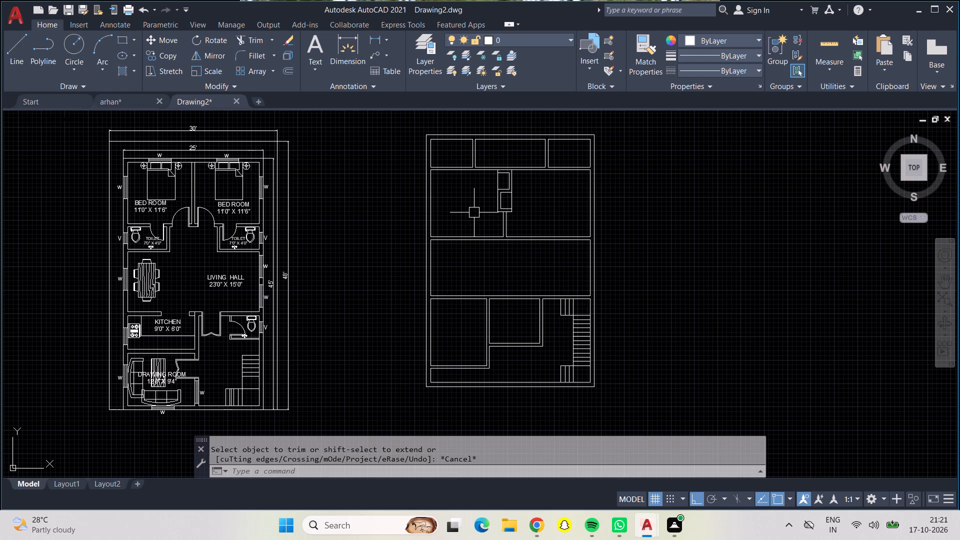
scroll(473, 209, up, 1)
middle_drag(473, 209, 472, 239)
scroll(473, 209, down, 1)
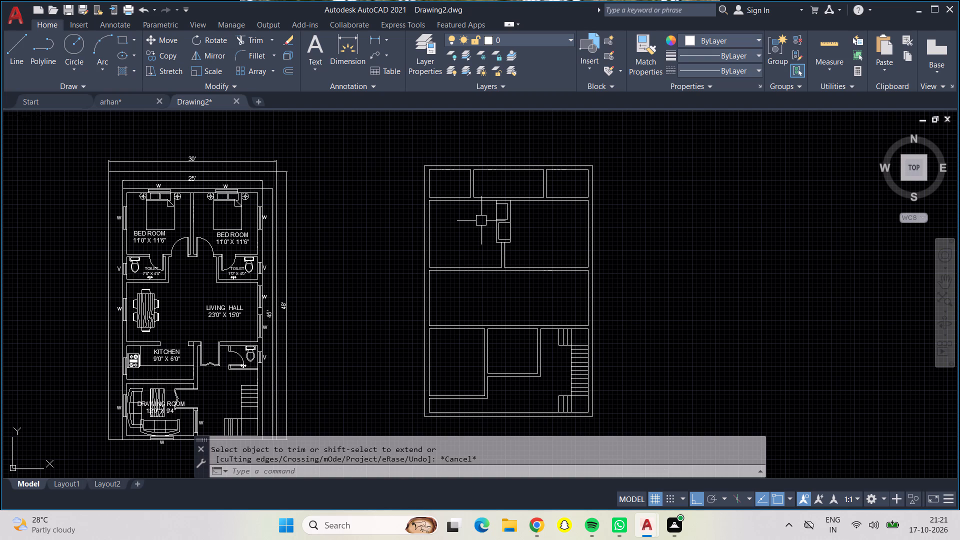
scroll(481, 220, up, 1)
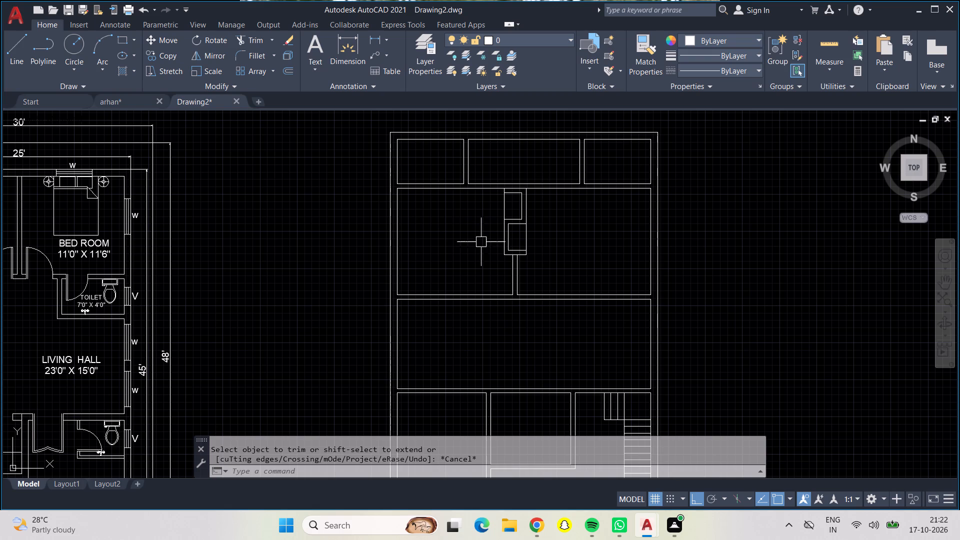
middle_drag(467, 266, 430, 274)
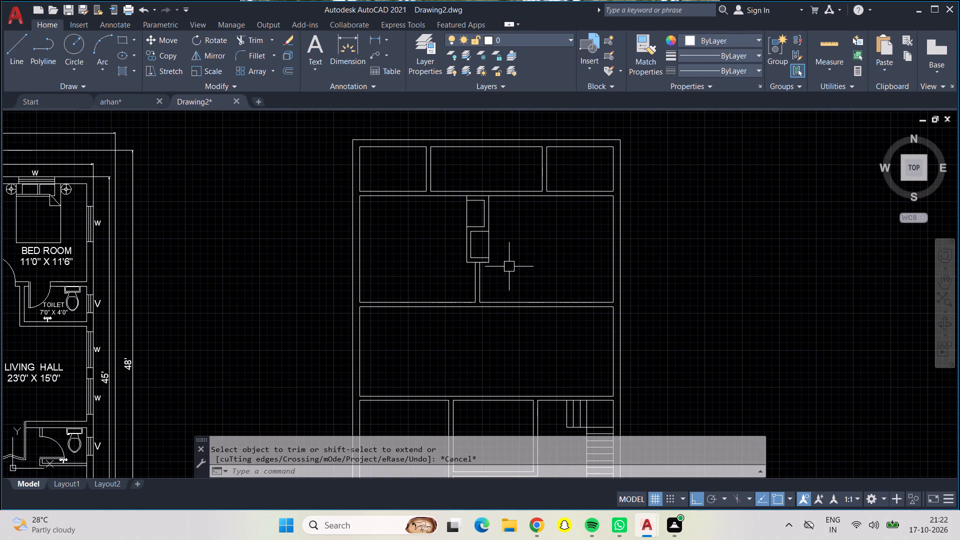
middle_drag(551, 255, 514, 261)
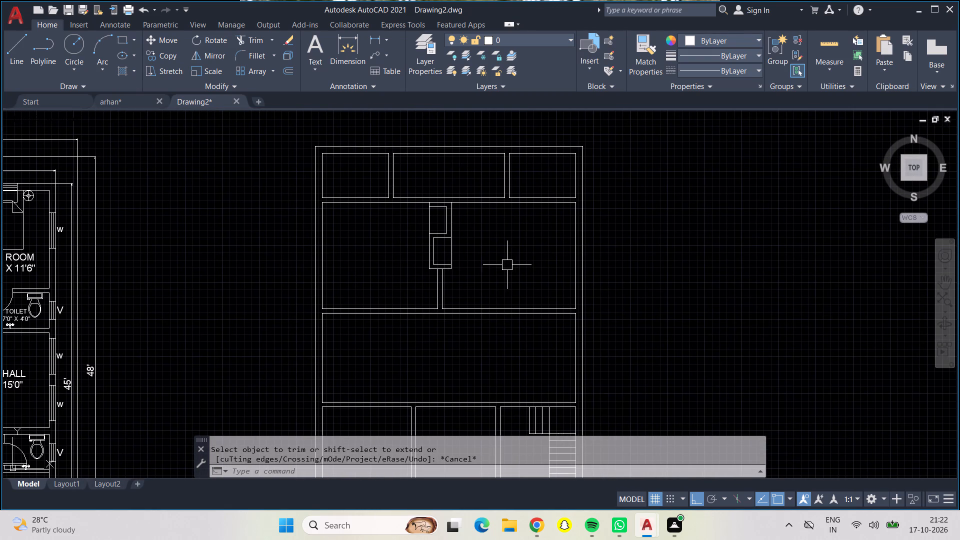
middle_drag(507, 265, 513, 304)
middle_drag(513, 304, 513, 298)
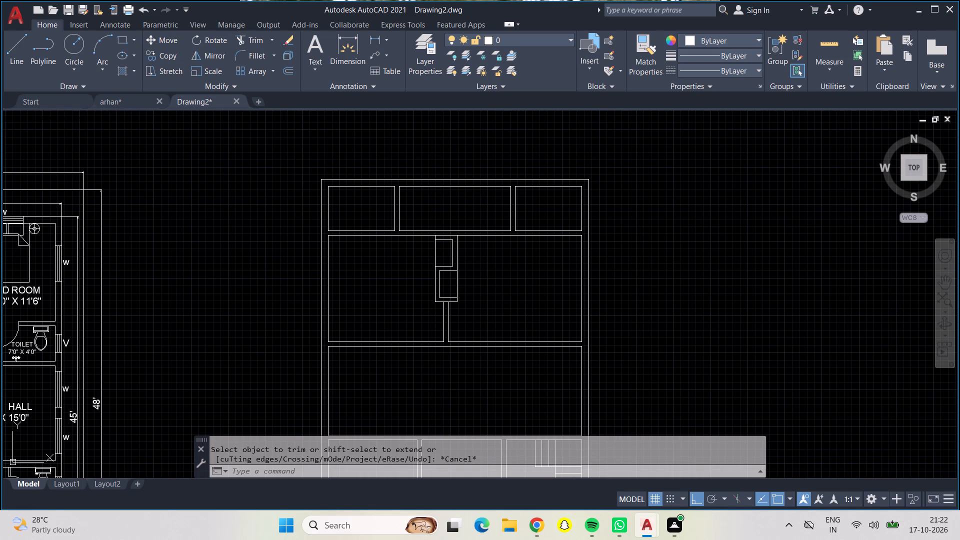
middle_drag(513, 298, 513, 294)
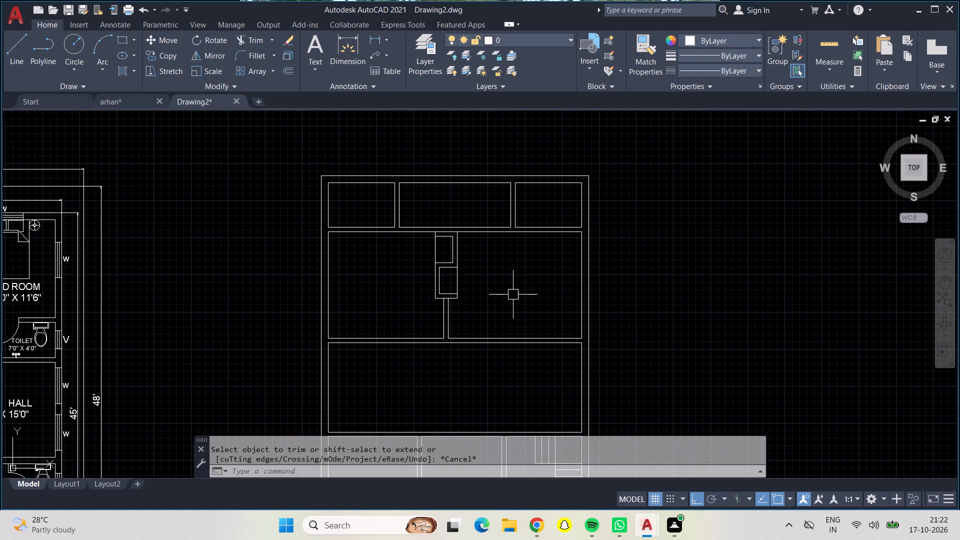
middle_drag(513, 294, 513, 252)
middle_drag(489, 335, 493, 278)
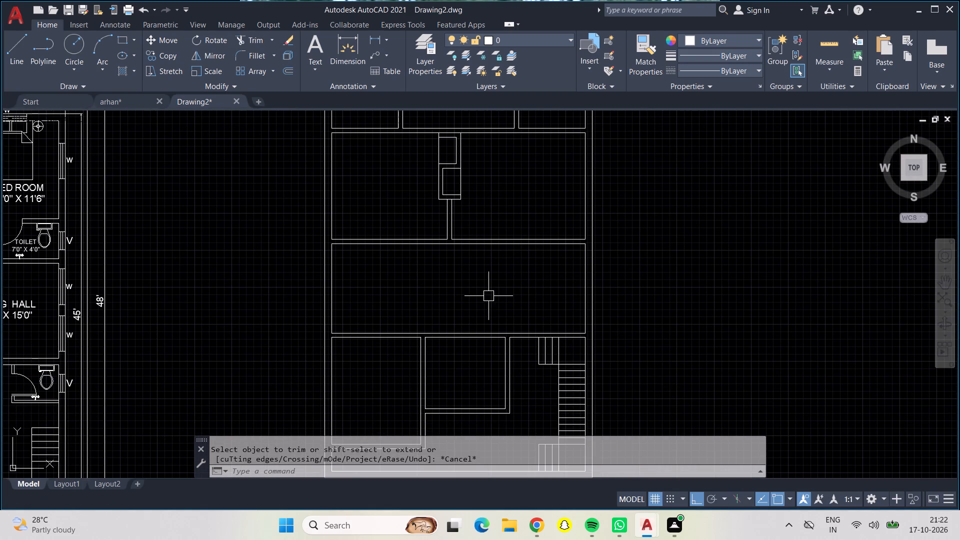
middle_drag(488, 296, 488, 246)
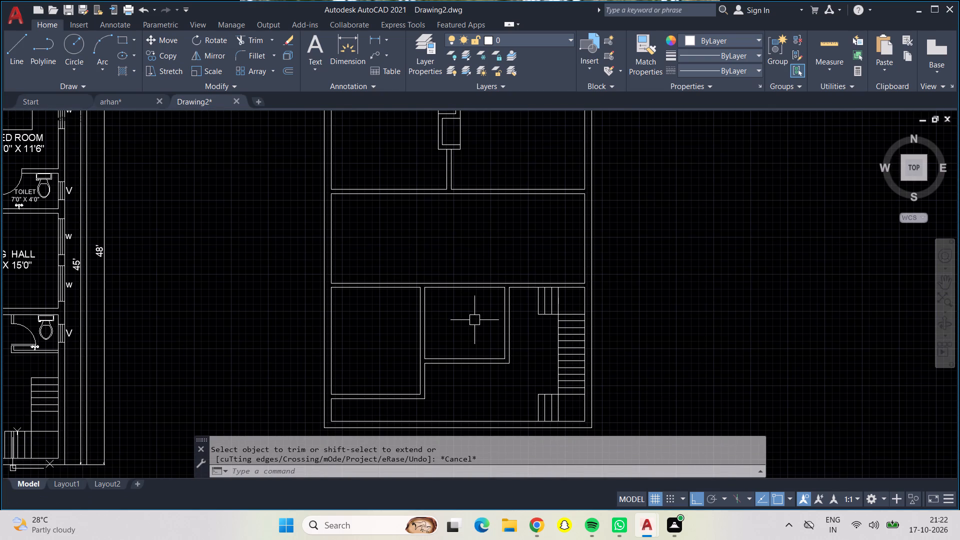
middle_drag(471, 330, 478, 310)
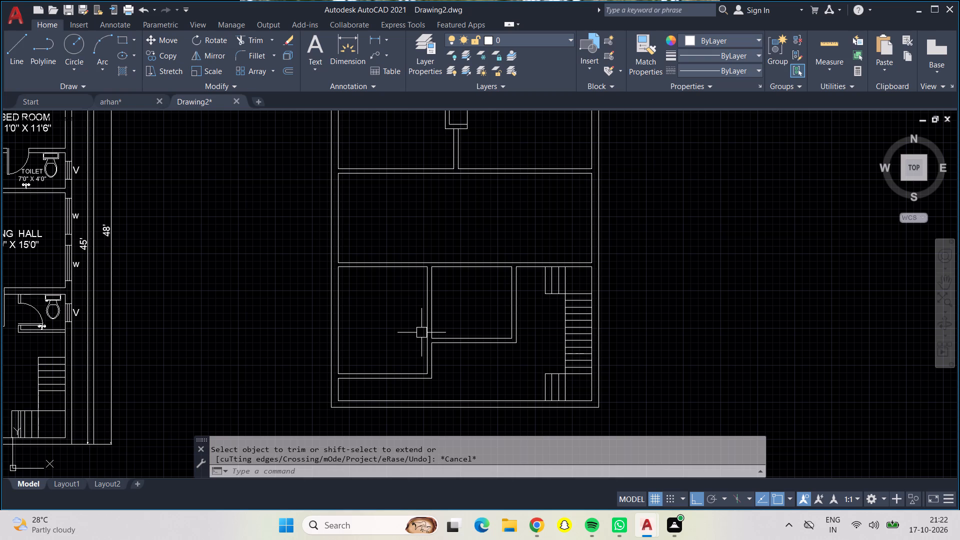
middle_drag(461, 211, 521, 316)
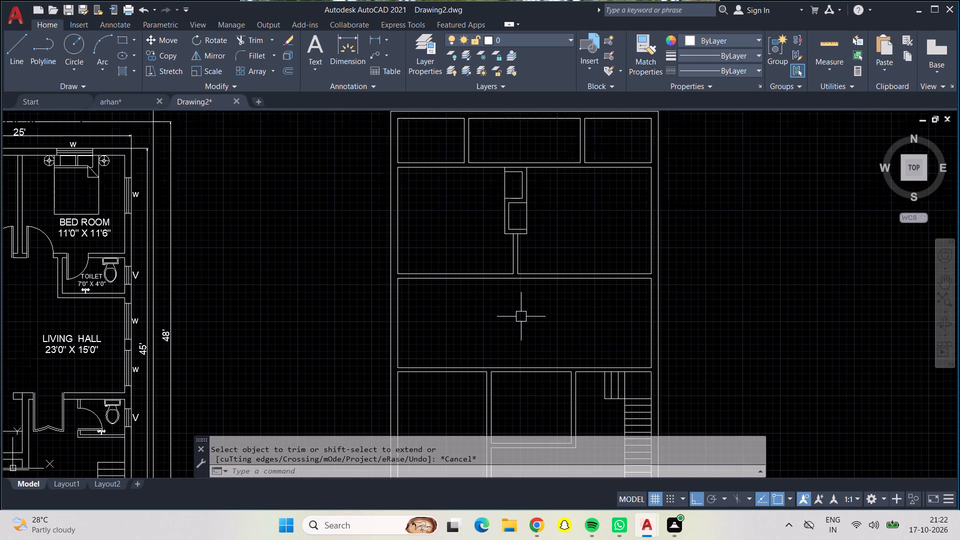
middle_drag(481, 238, 480, 308)
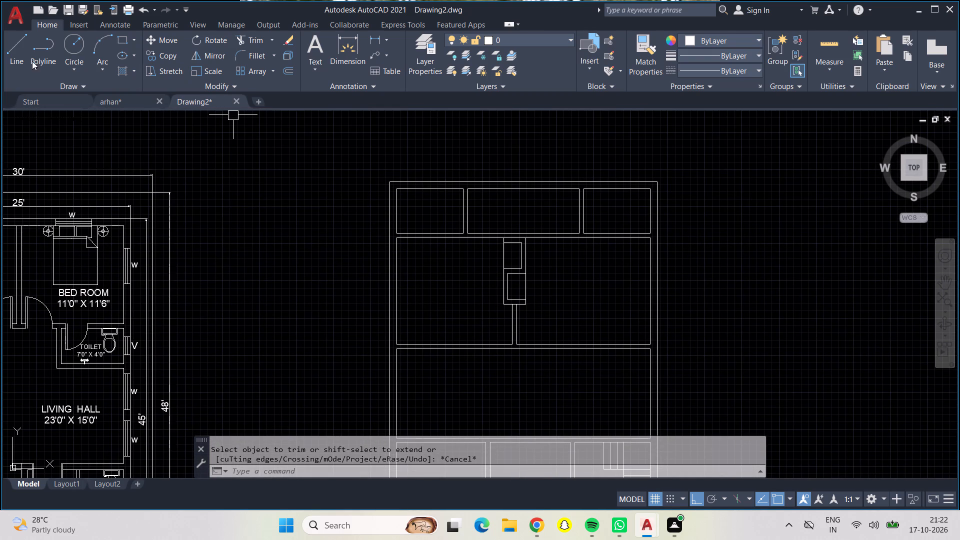
Draw a 2'5" door opening in the northwest room's south wall, 6" from its east partition, with a 2'5" leaf line running north.
click(13, 43)
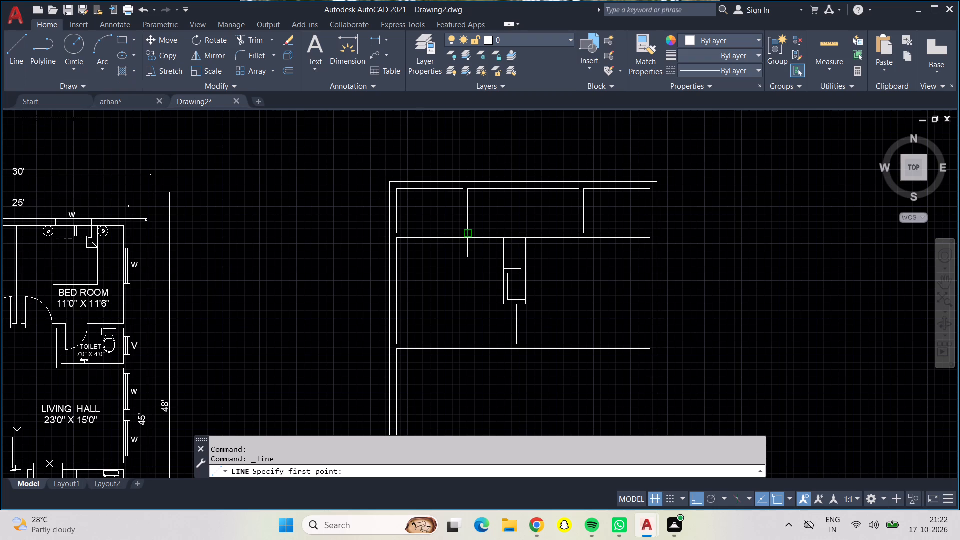
scroll(470, 236, up, 3)
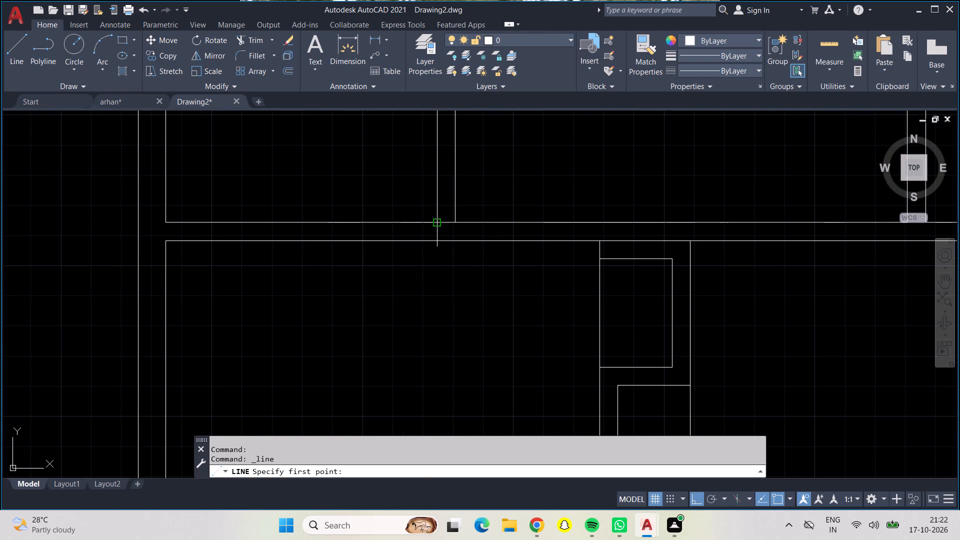
click(438, 223)
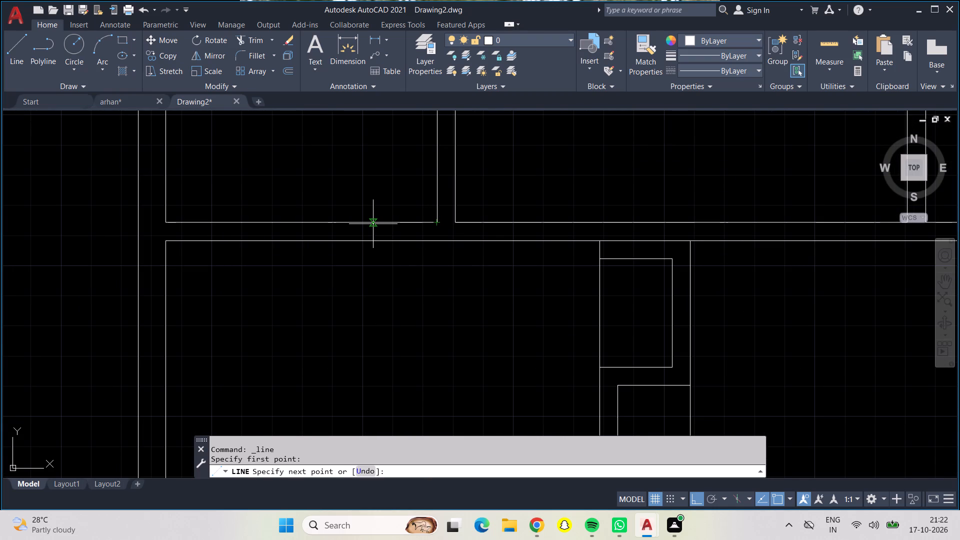
text(6")
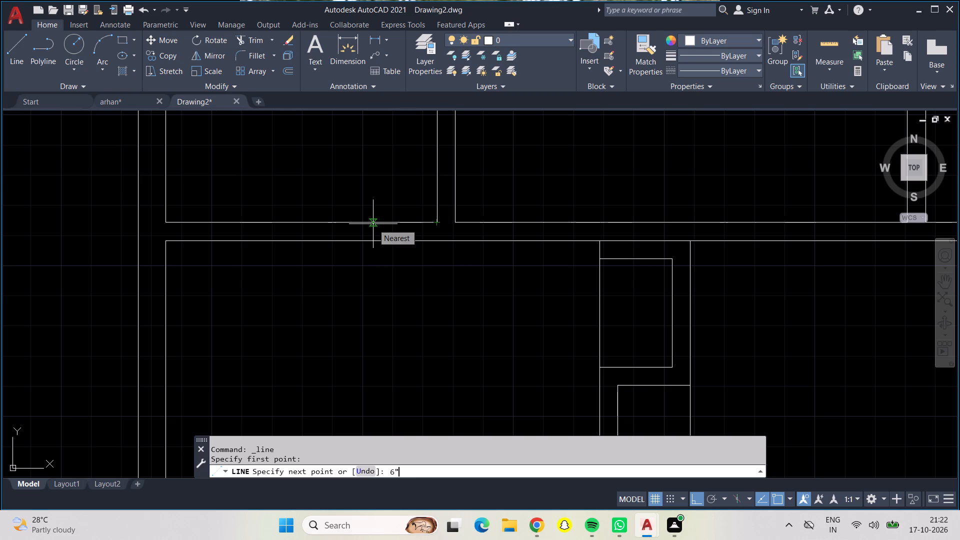
key(Return)
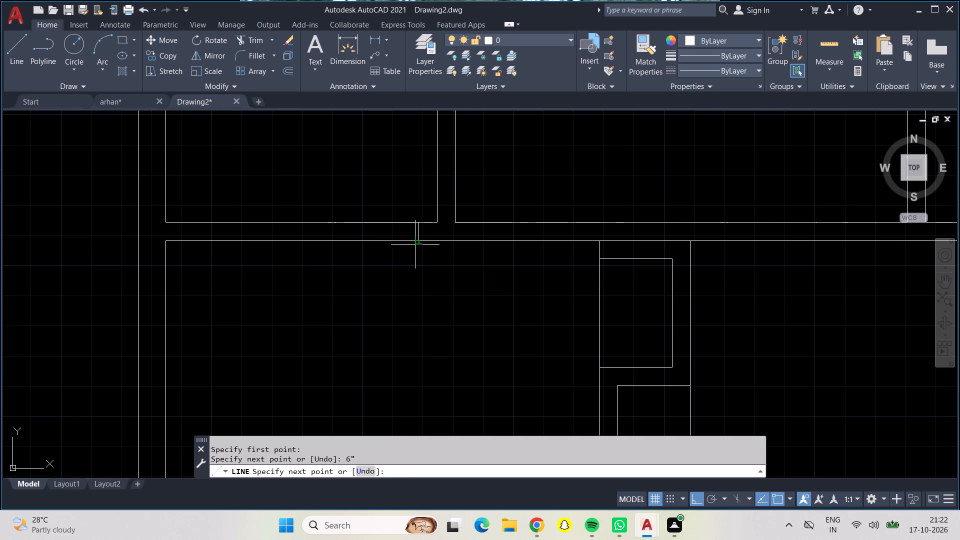
click(416, 245)
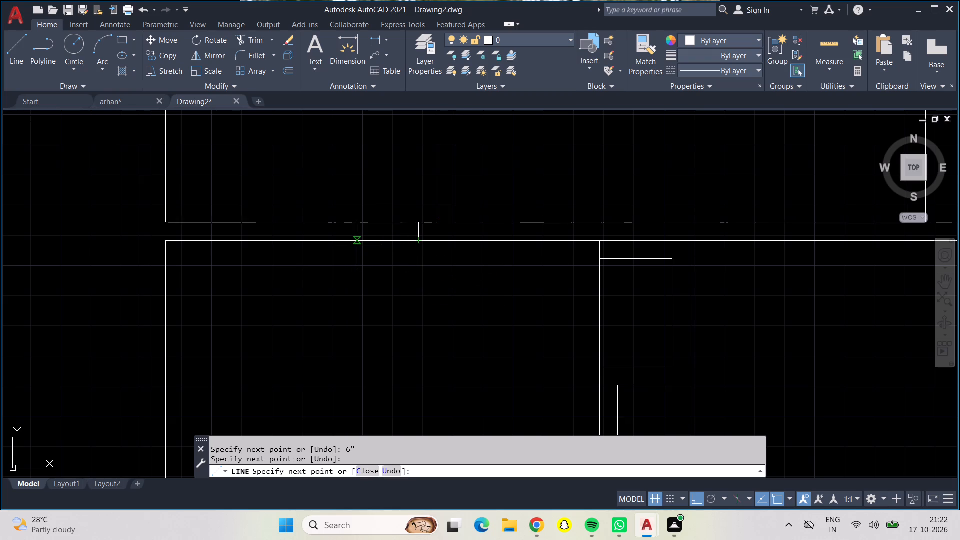
text(2'5")
key(Return)
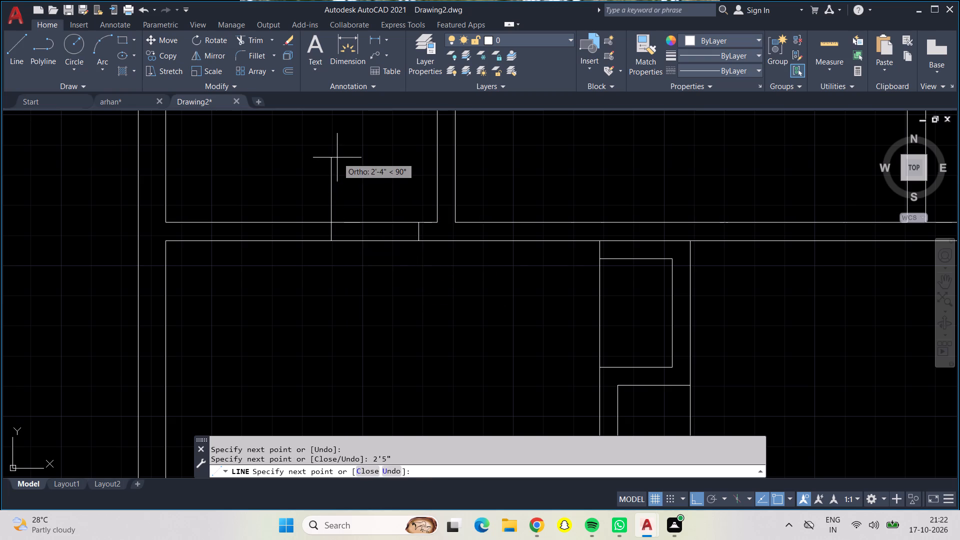
click(334, 219)
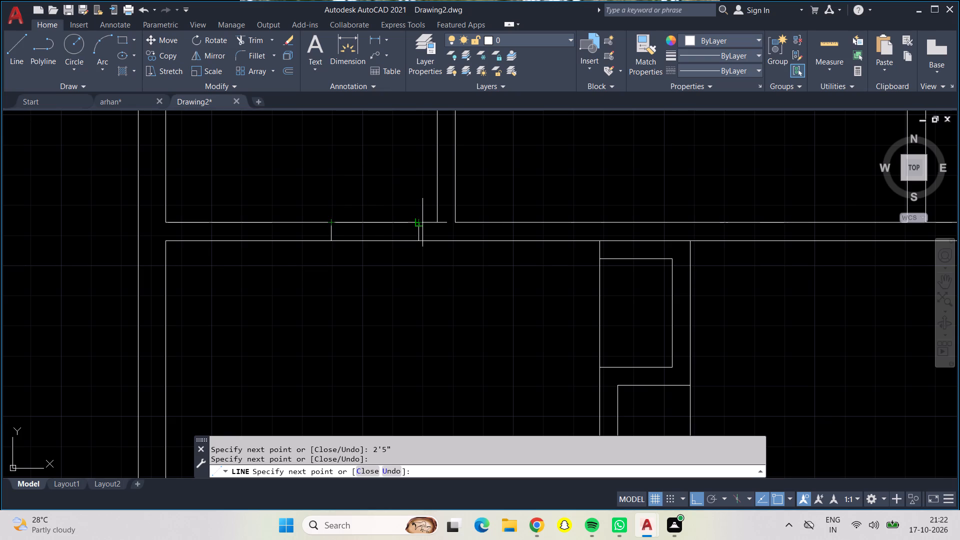
click(421, 223)
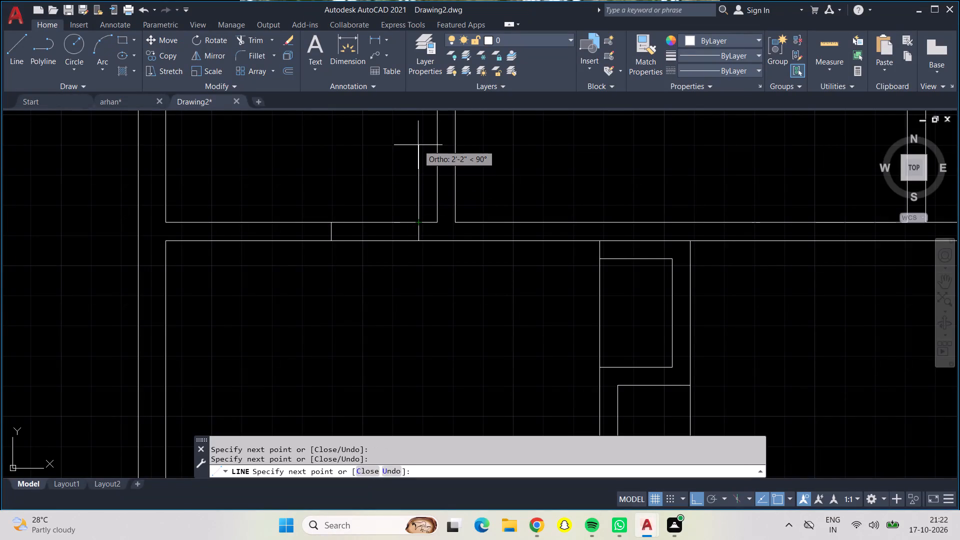
text(2'5")
key(Return)
key(Return)
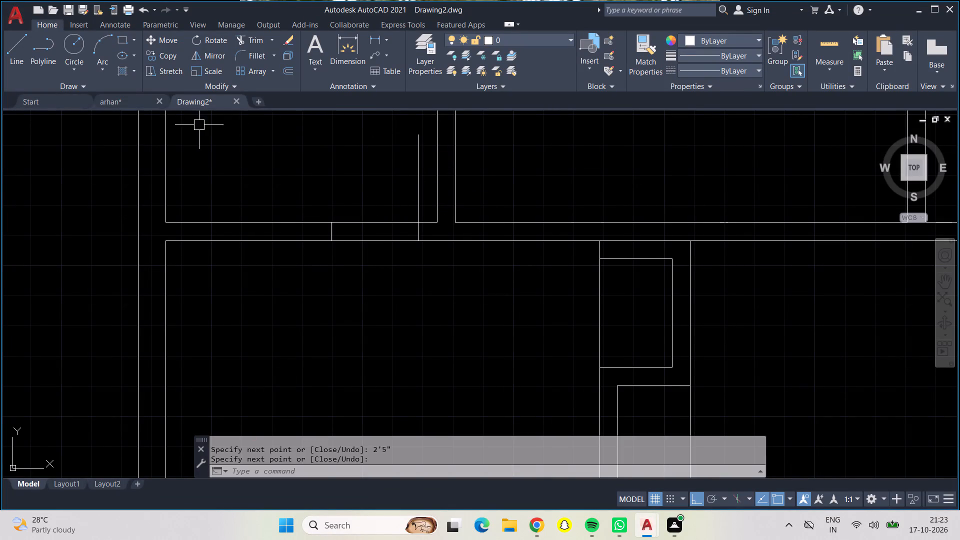
Draw a 2'5" door opening in the northeast room's south wall, 6" from its west partition, with a 2'5" leaf line running north.
click(28, 53)
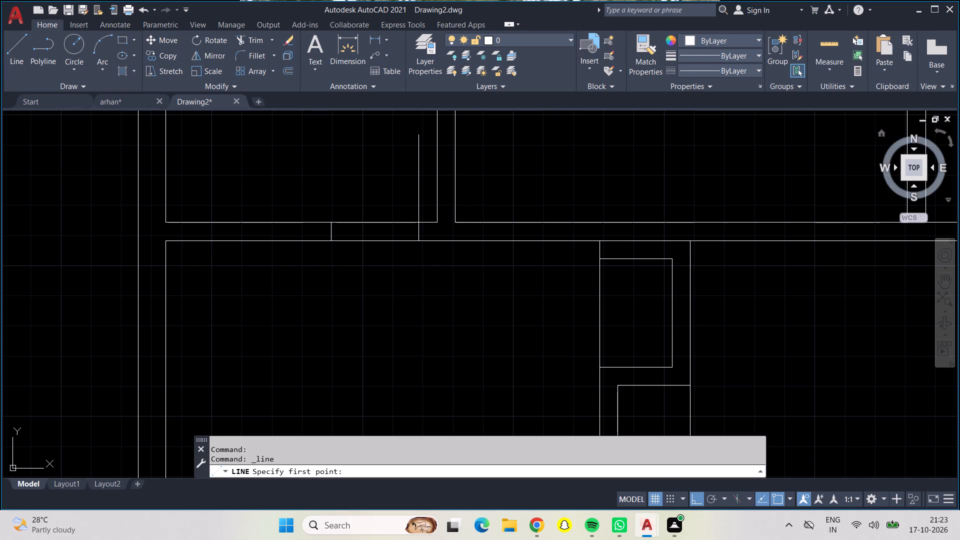
middle_drag(835, 183, 537, 215)
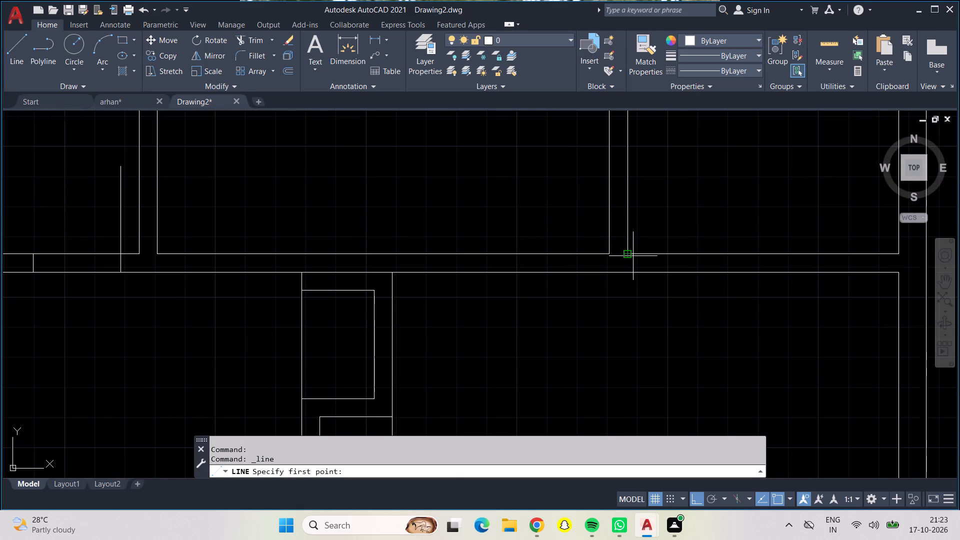
click(627, 254)
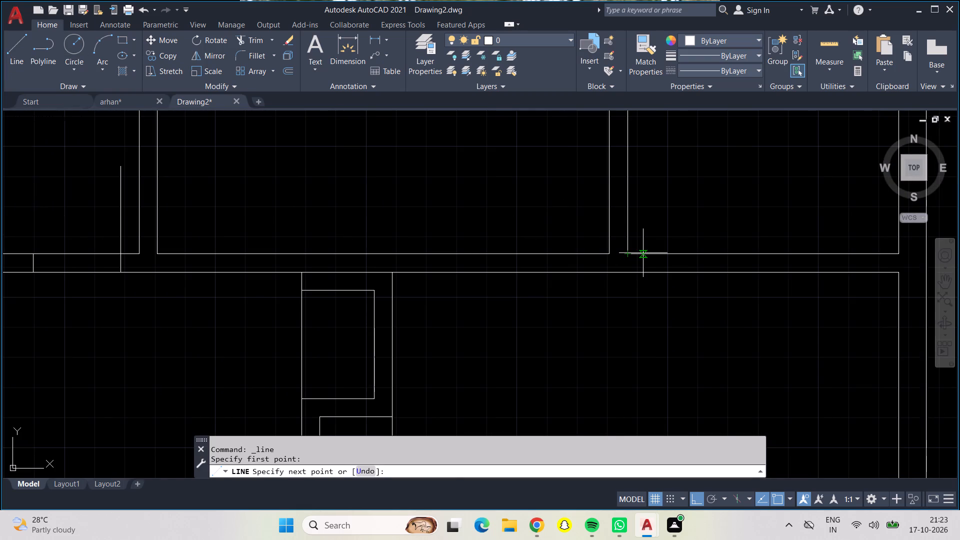
text(6")
key(Return)
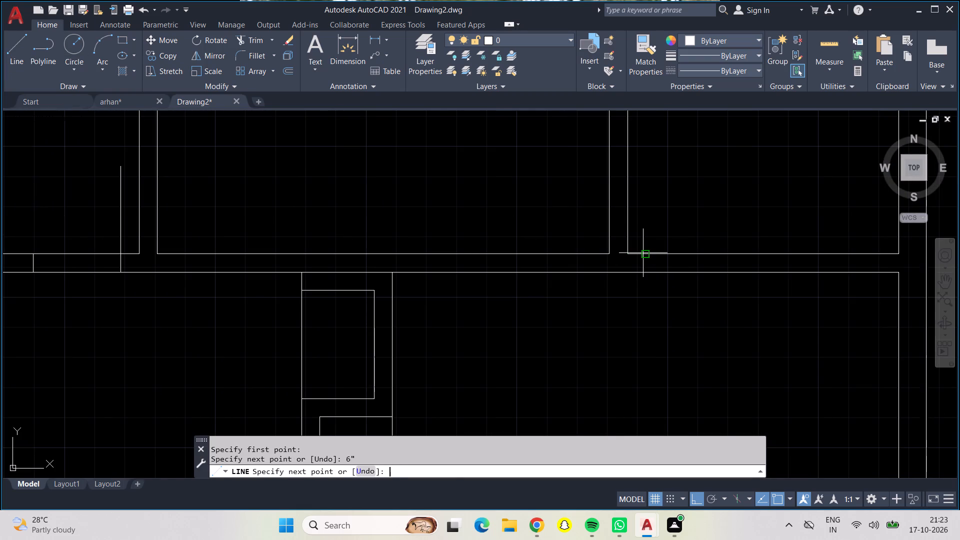
click(647, 273)
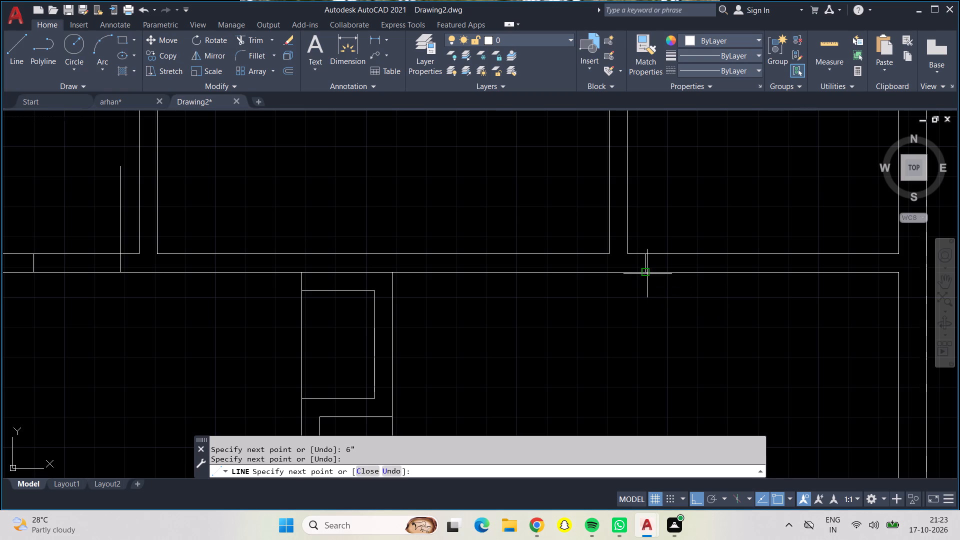
text(2'5")
key(Return)
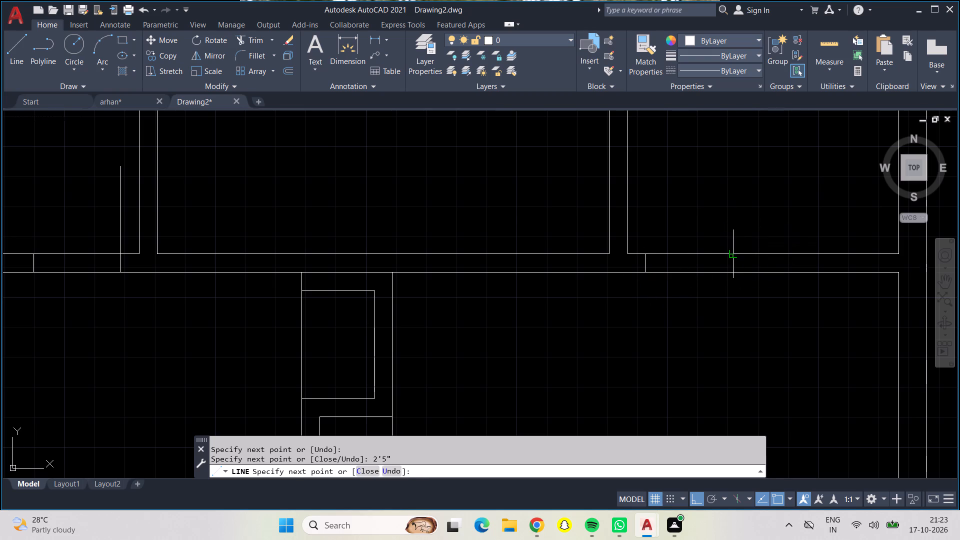
click(734, 253)
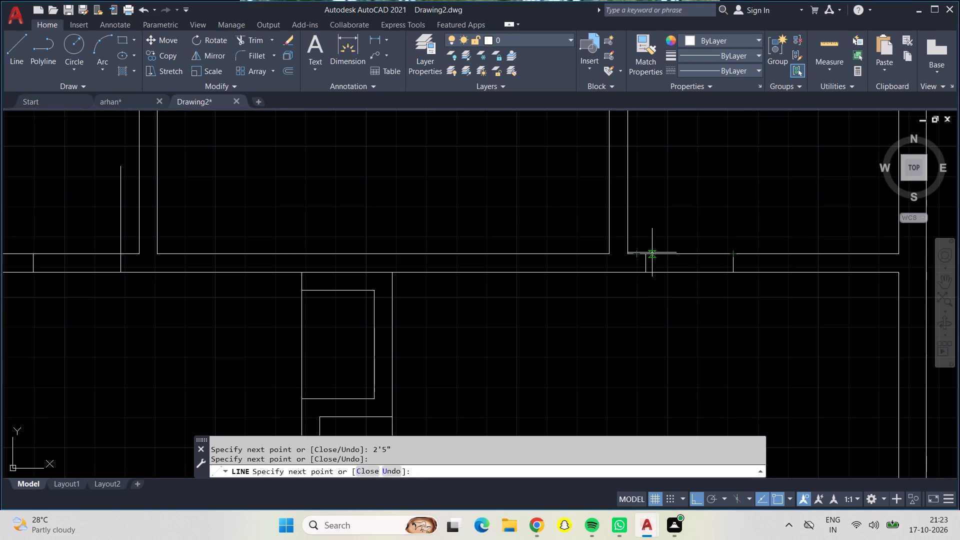
click(649, 253)
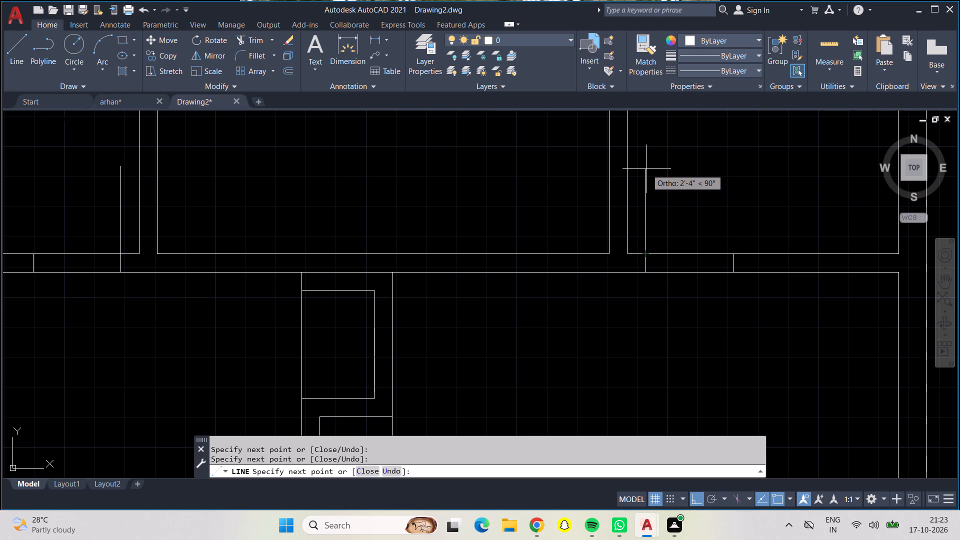
text(2'5")
key(Return)
key(Return)
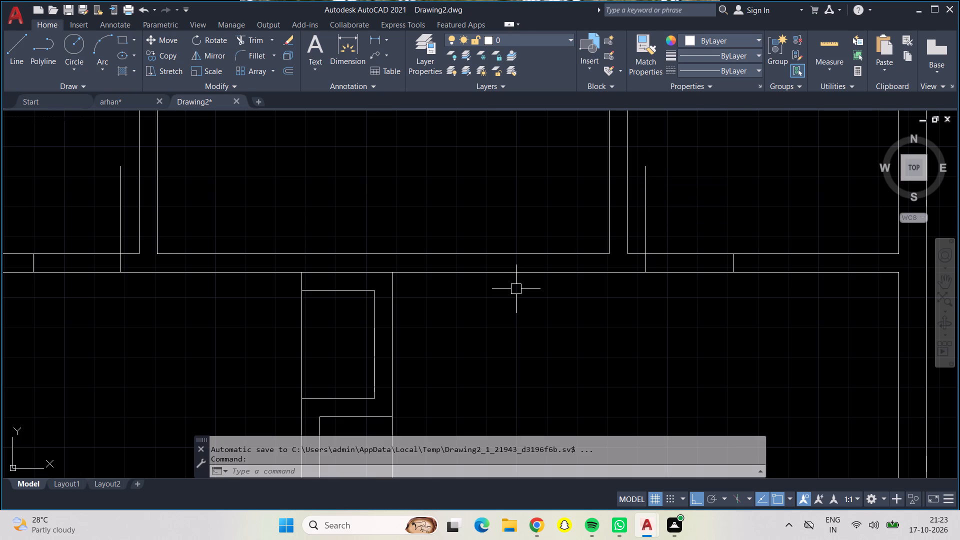
Draw a 3' door opening in the west middle room's south wall, 6" from its east partition, with a 3' leaf line running north.
scroll(524, 274, down, 1)
middle_drag(528, 321, 543, 282)
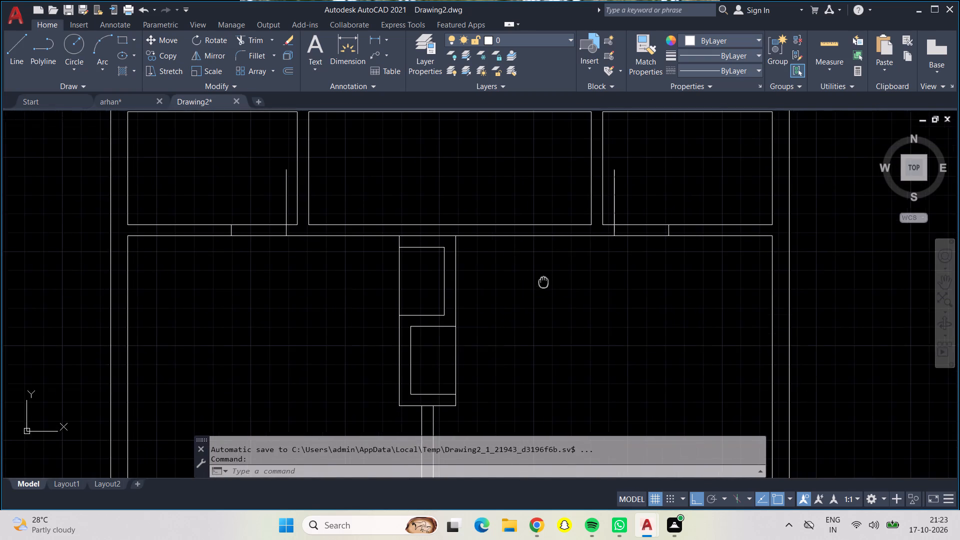
middle_drag(543, 282, 543, 281)
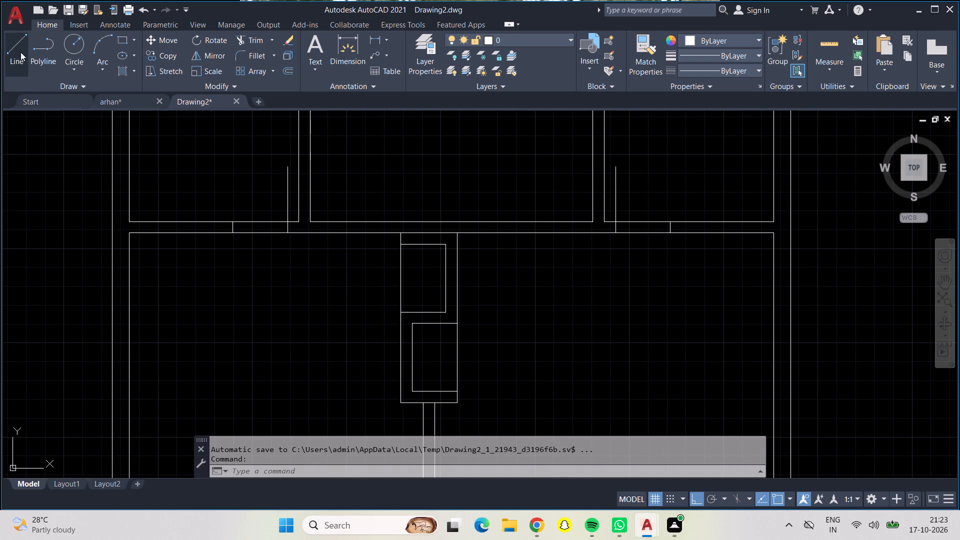
click(20, 52)
middle_drag(307, 342, 322, 189)
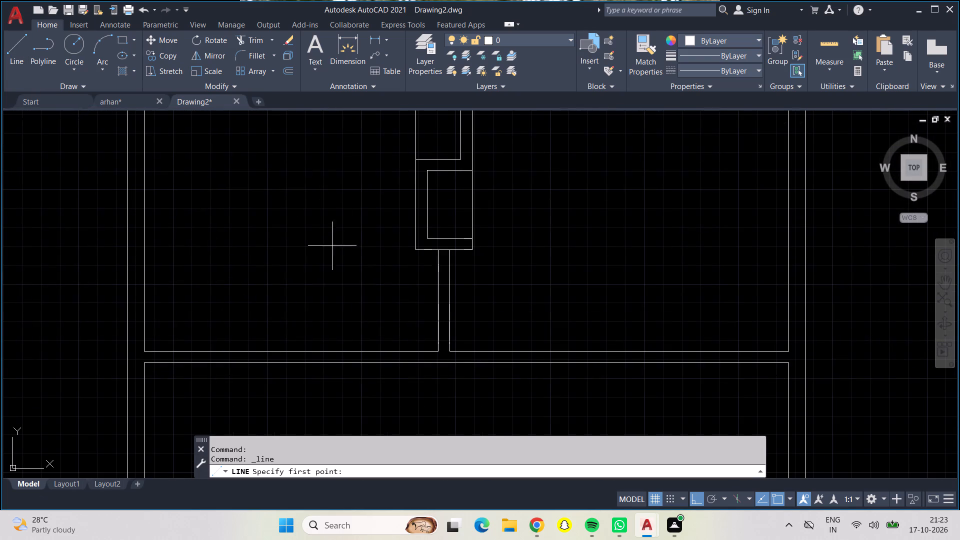
click(440, 351)
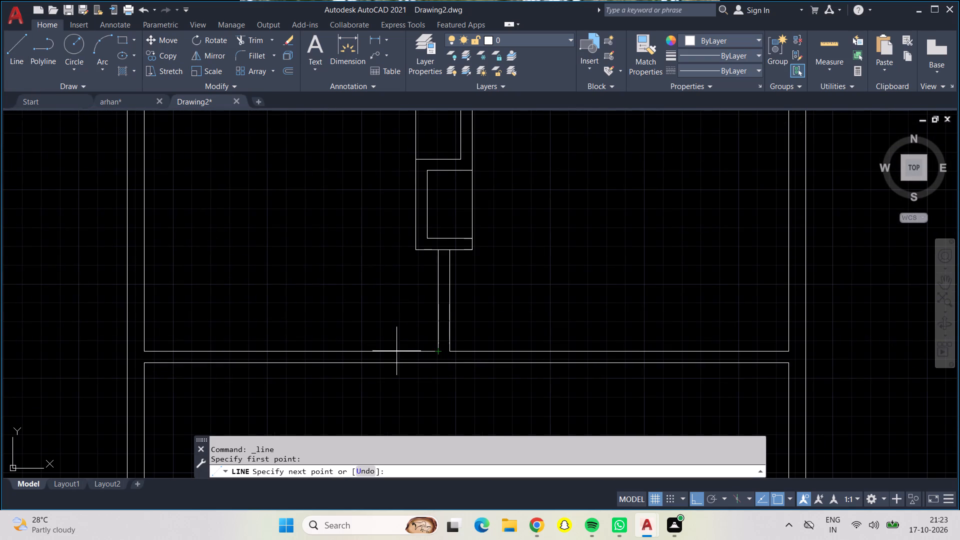
text(6")
key(Return)
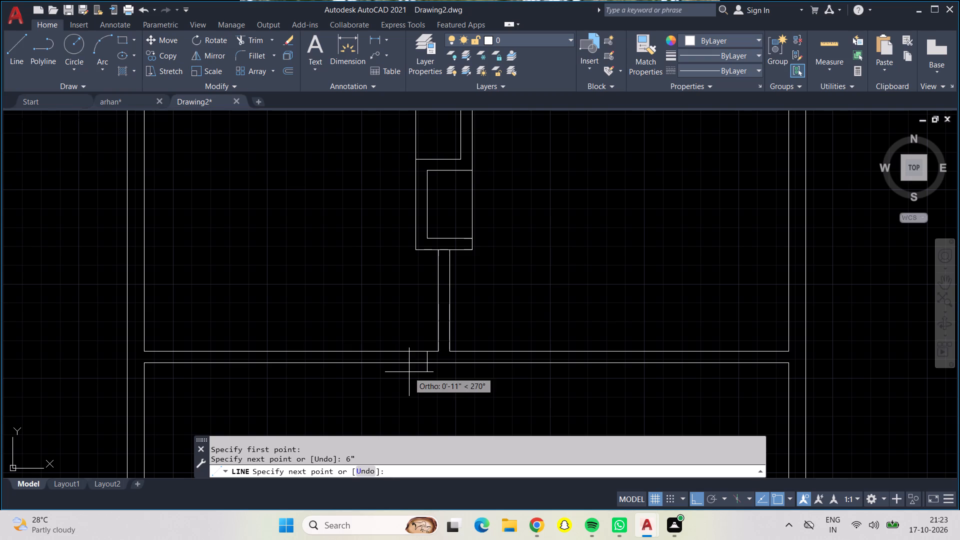
click(428, 362)
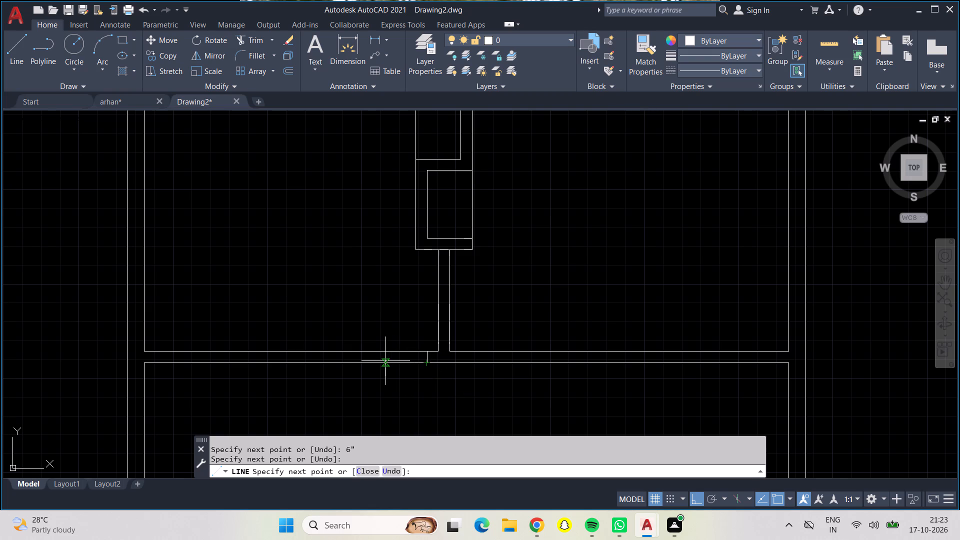
text(3')
key(Return)
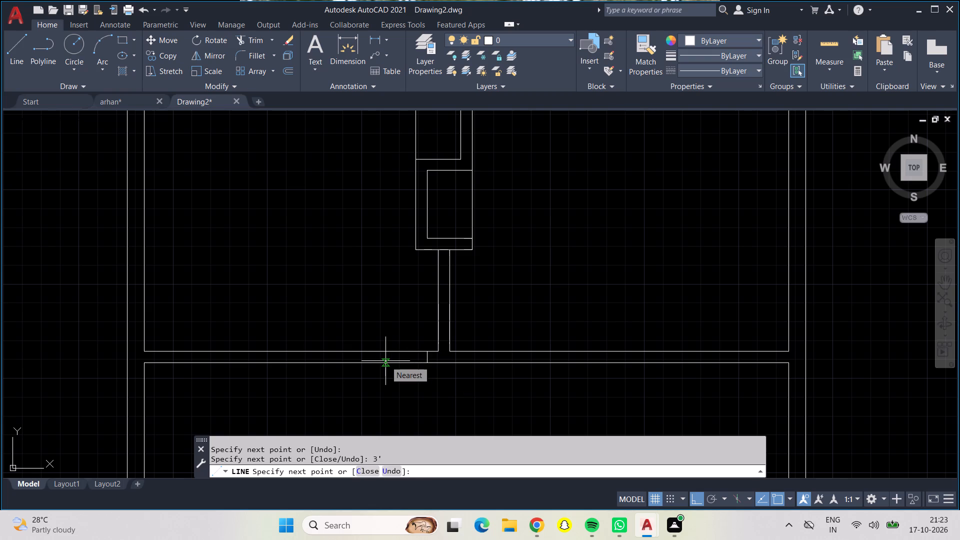
click(359, 350)
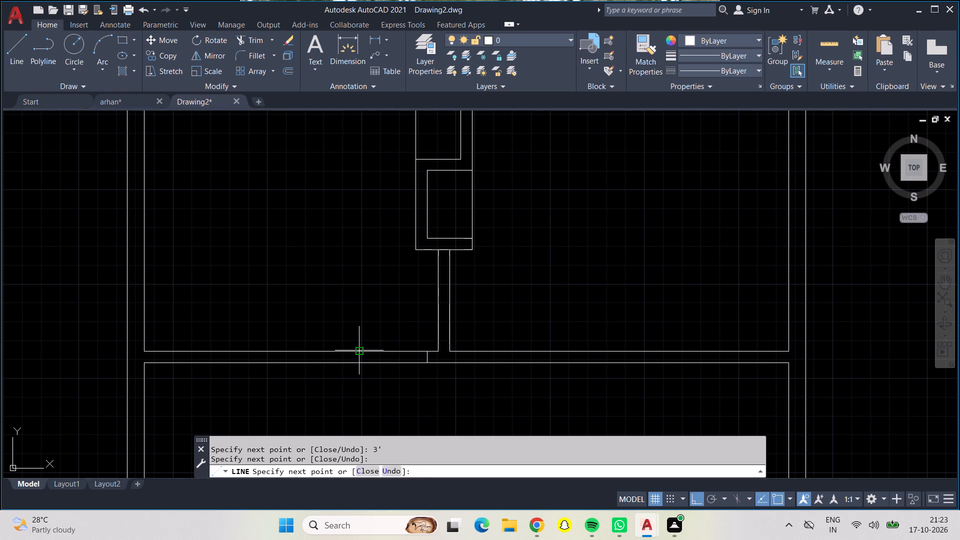
click(426, 351)
key(3)
key(apostrophe)
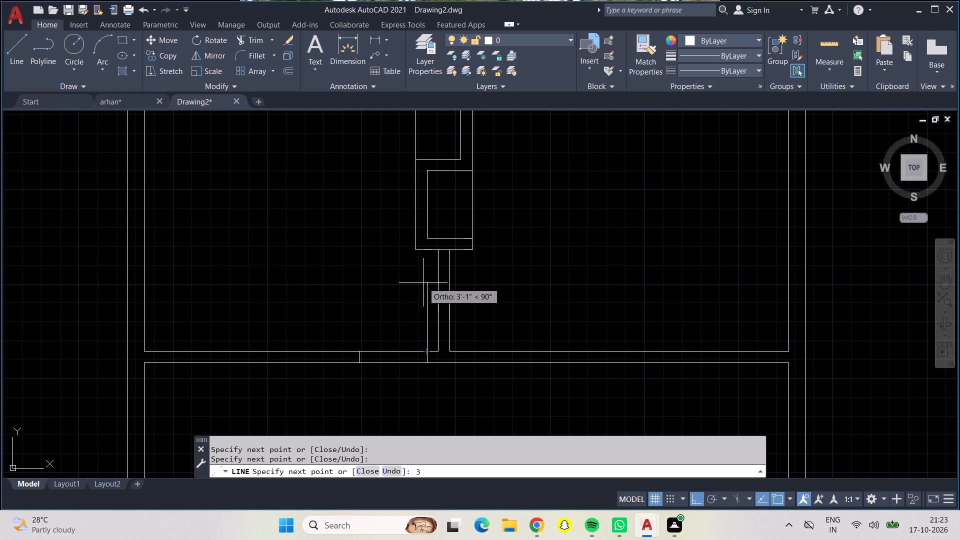
key(Return)
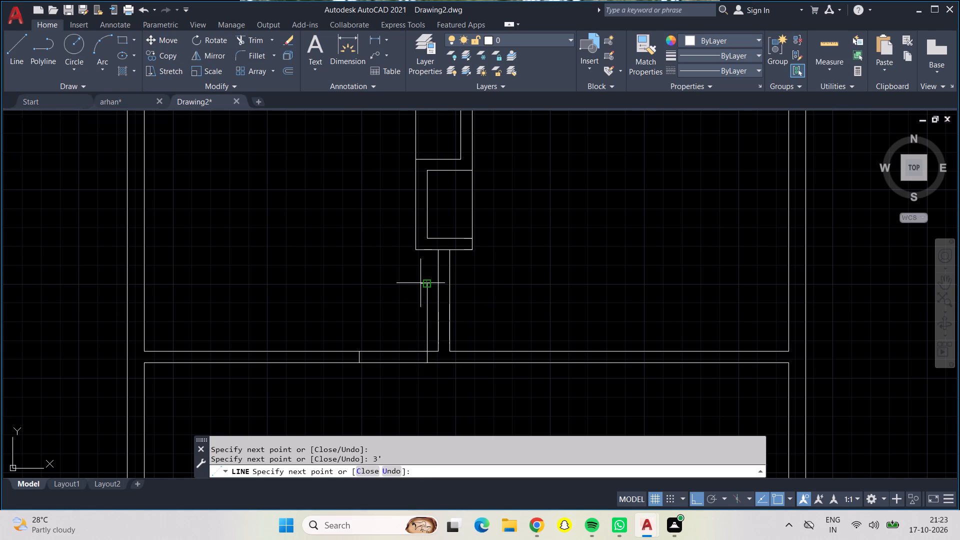
key(Return)
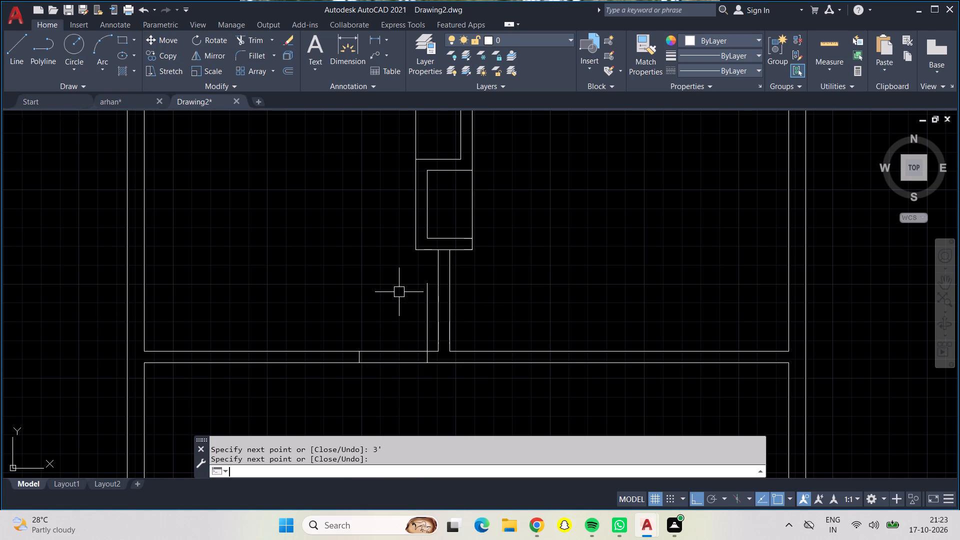
Draw a 3' door opening in the east middle room's south wall, 6" from its west partition, with a 3' leaf line running north.
click(18, 43)
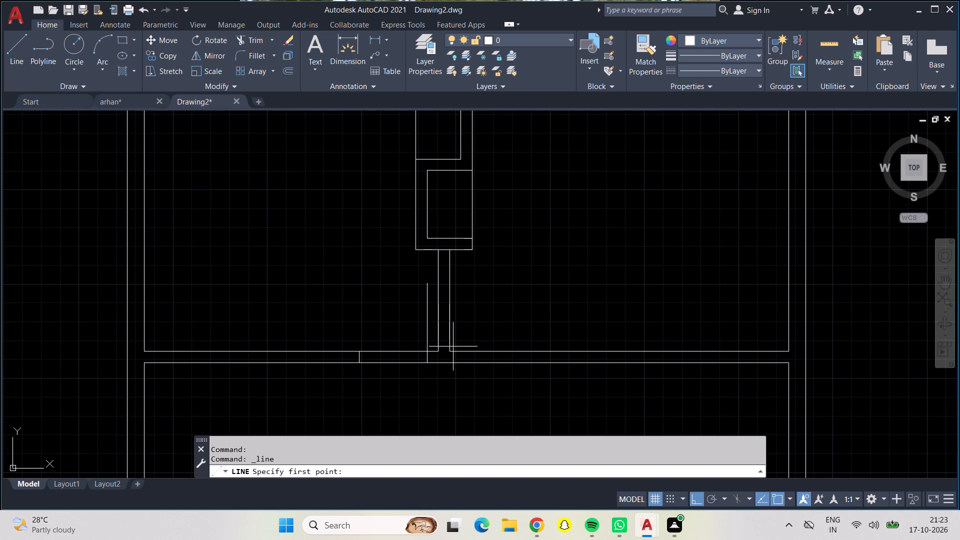
click(450, 351)
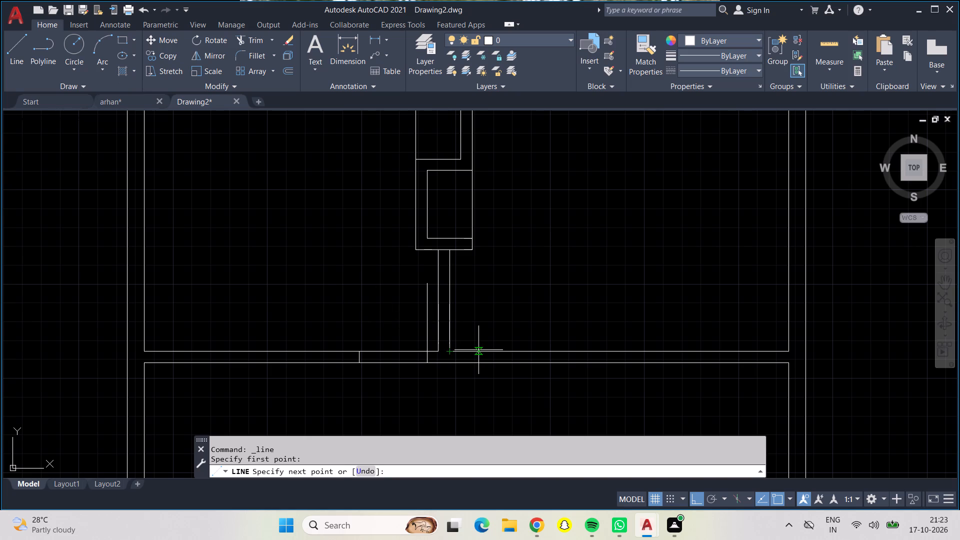
key(6)
key(shift+quotedbl)
key(Return)
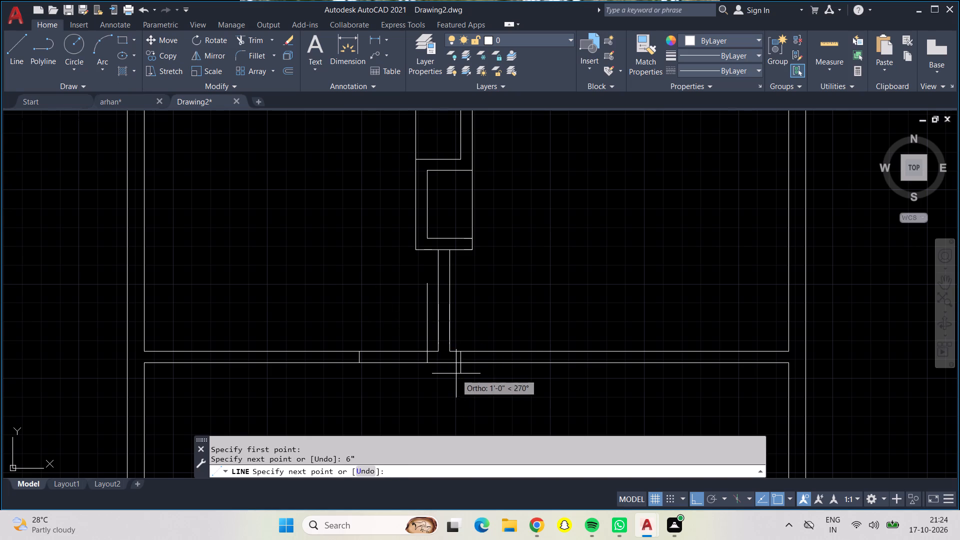
click(462, 365)
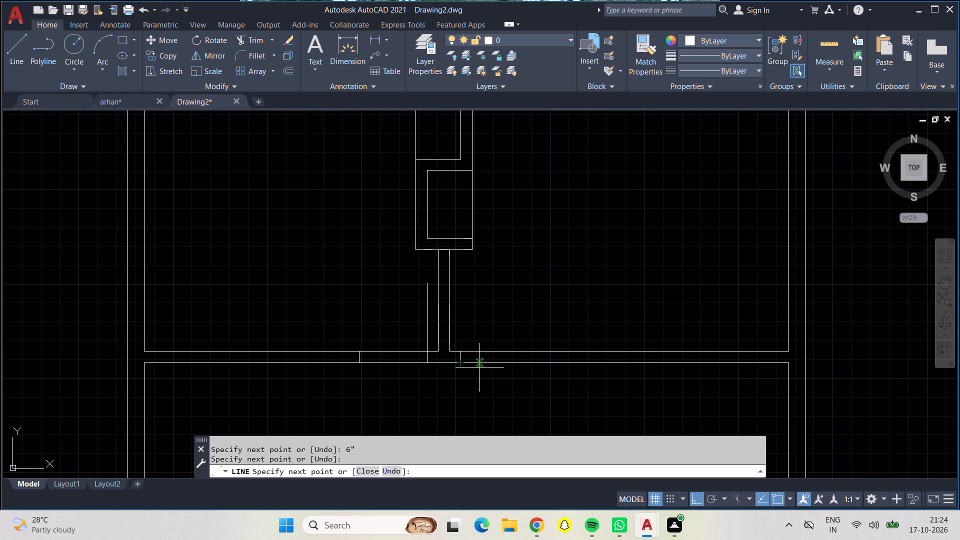
key(3)
key(apostrophe)
key(Return)
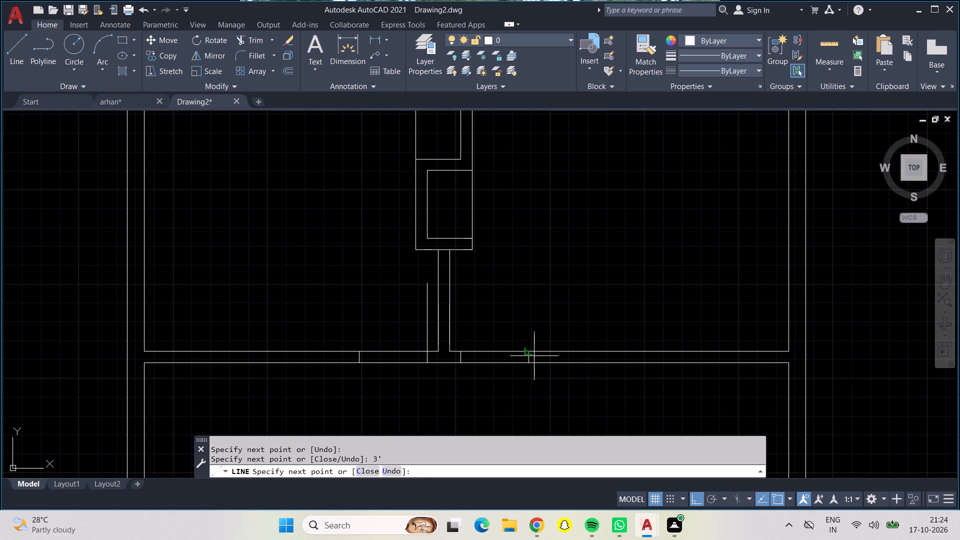
click(529, 348)
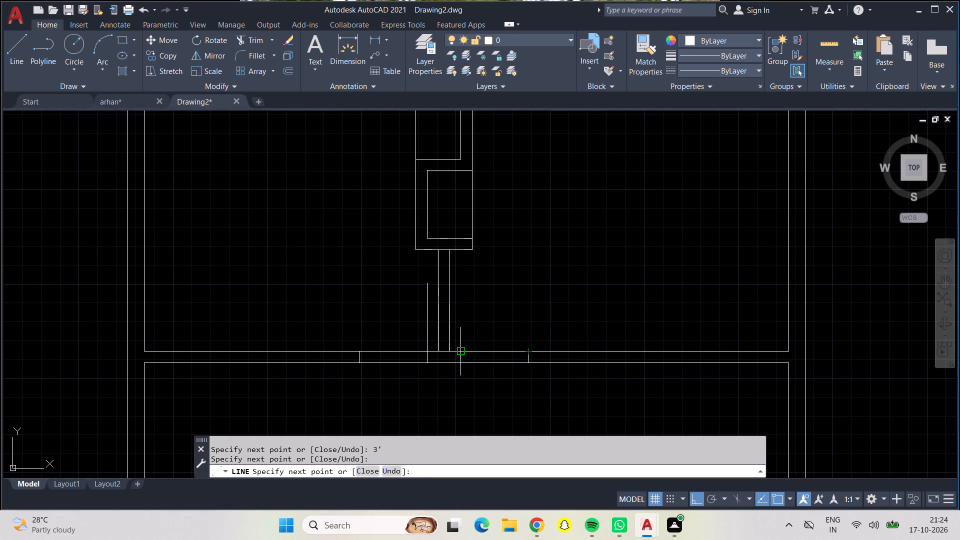
click(458, 351)
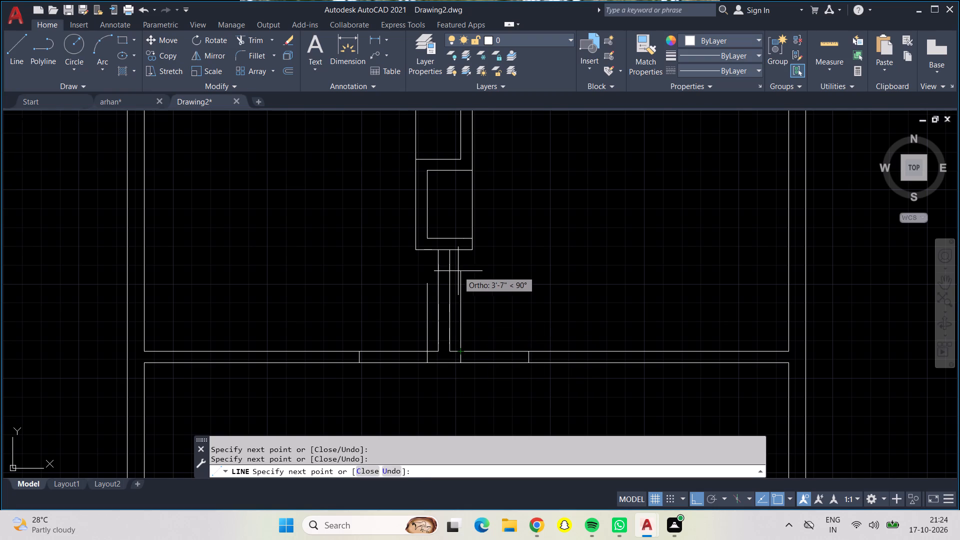
text(3')
key(Return)
key(Return)
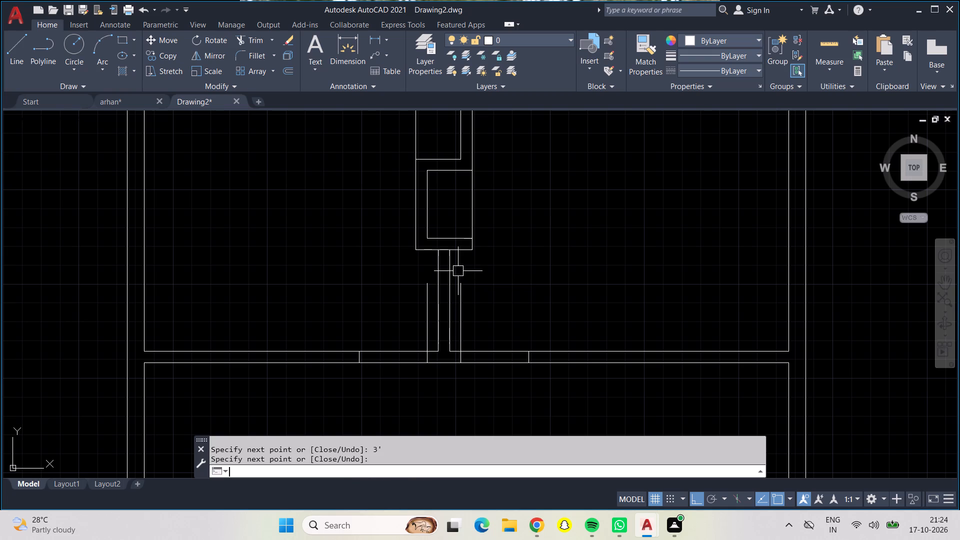
Draw a 4' opening in the southwest room's north wall, starting 6" from its east partition, with jamb lines across the wall.
scroll(501, 328, down, 1)
middle_drag(509, 318, 534, 213)
middle_drag(516, 273, 524, 408)
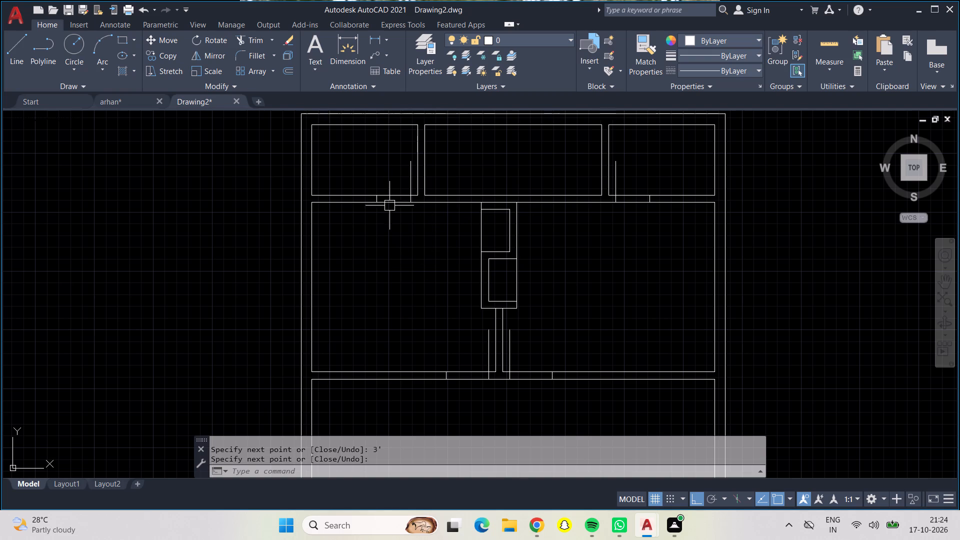
click(28, 50)
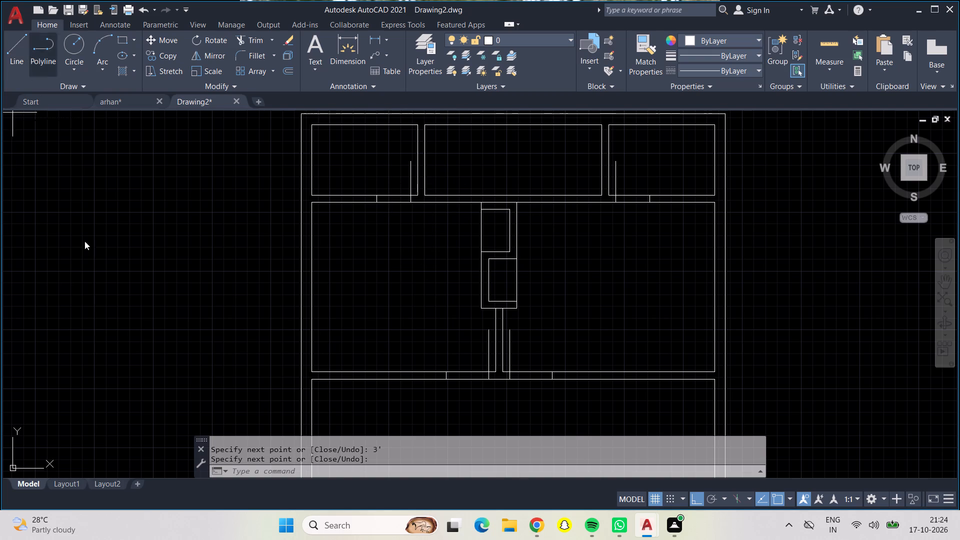
middle_drag(401, 304, 413, 184)
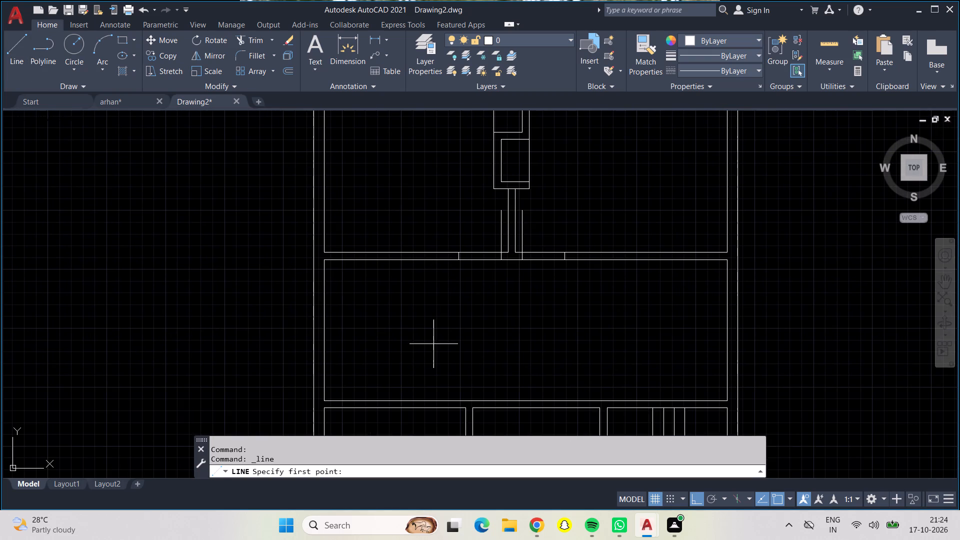
middle_drag(433, 344, 431, 283)
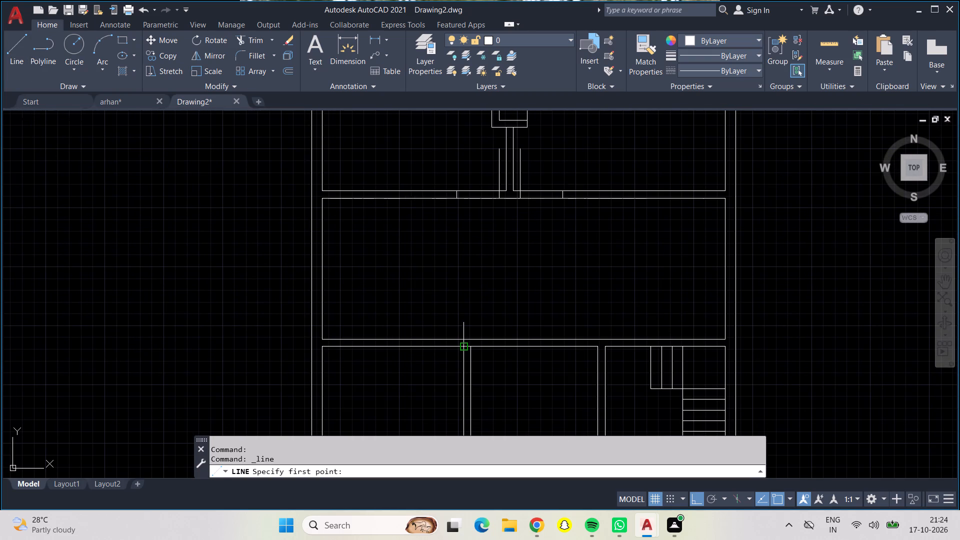
scroll(462, 347, up, 3)
click(462, 347)
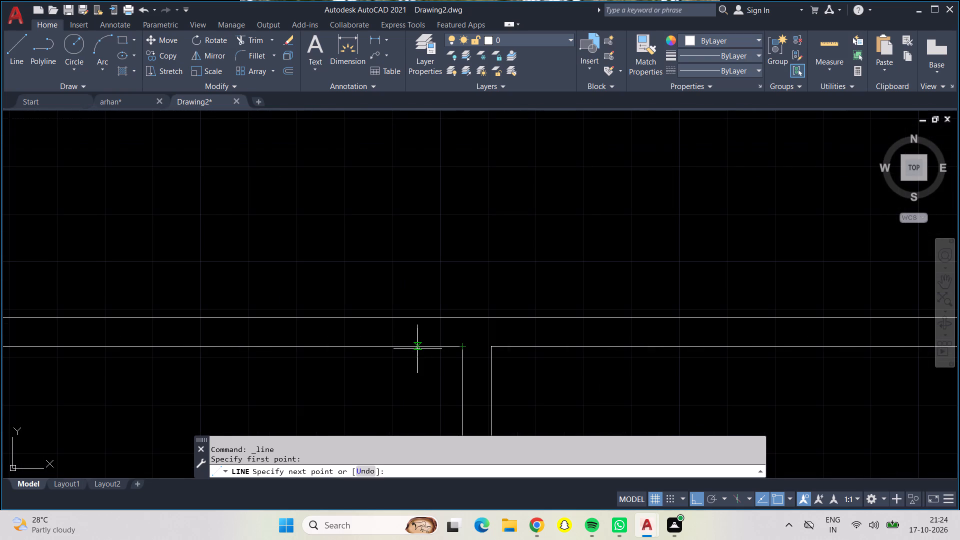
text(6")
key(Return)
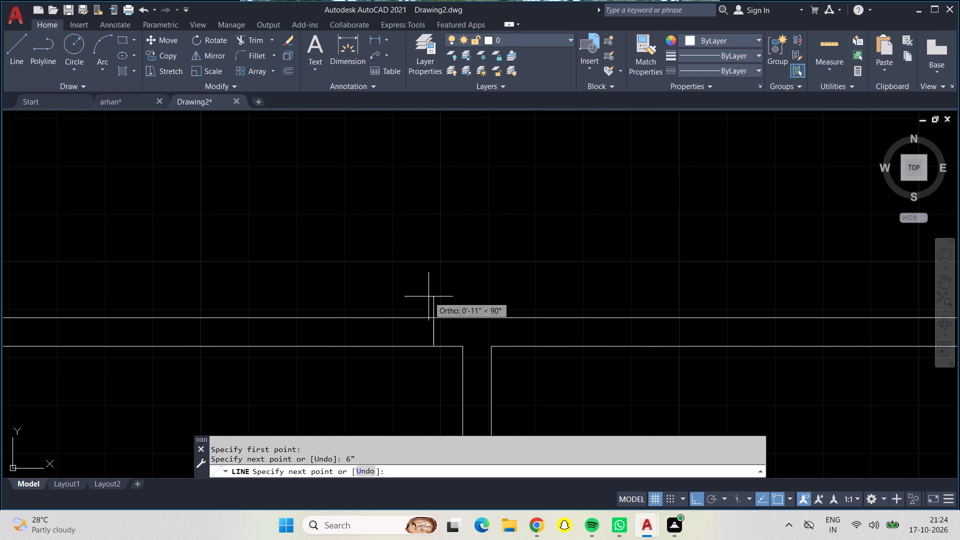
click(436, 321)
scroll(282, 324, down, 1)
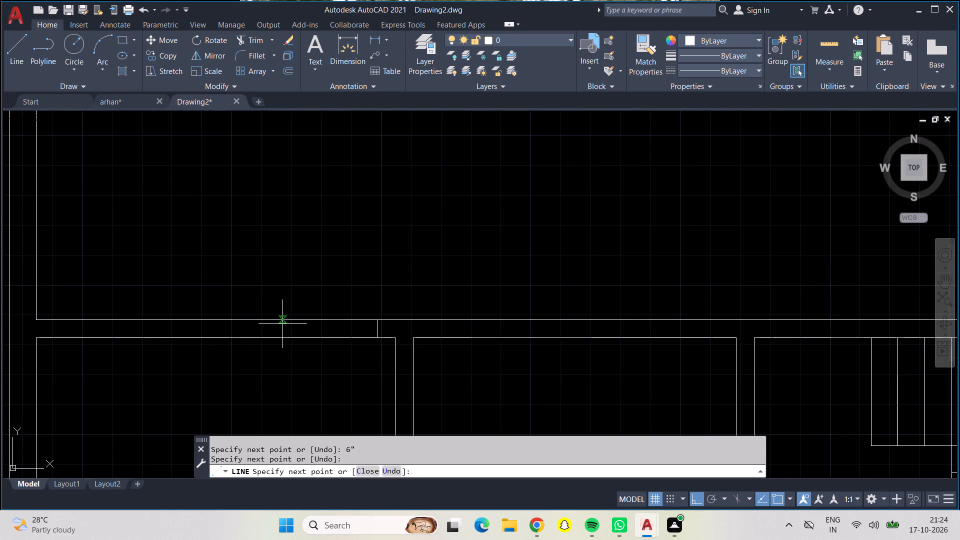
middle_drag(282, 324, 349, 332)
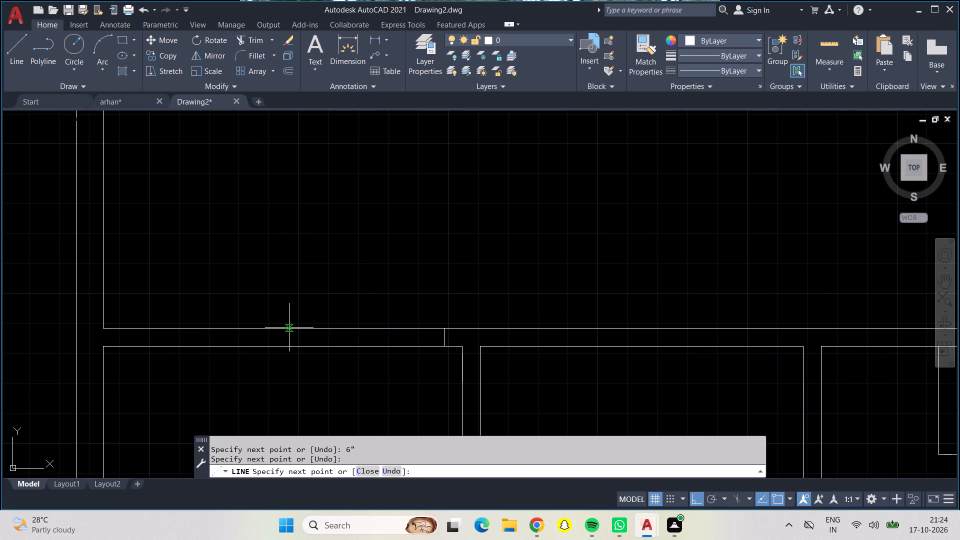
text(4')
key(Return)
click(303, 348)
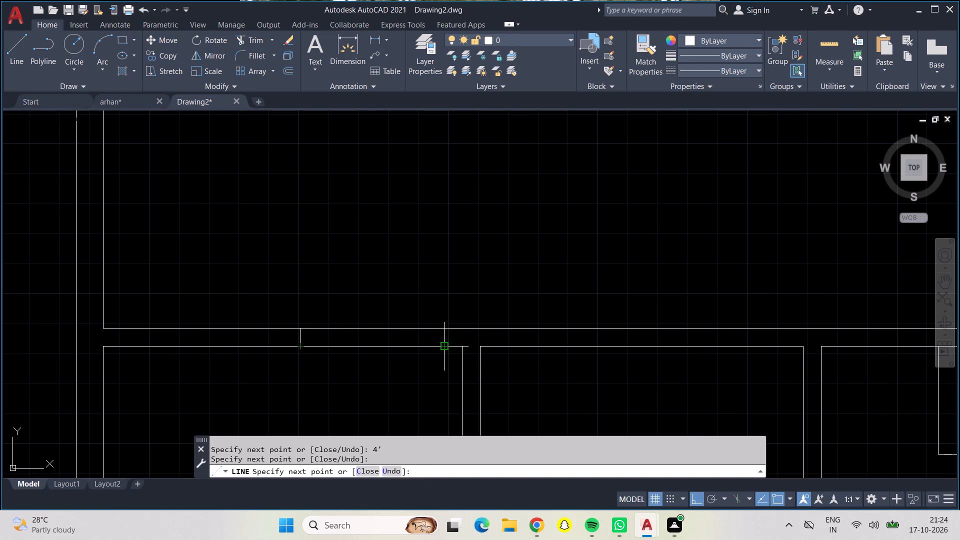
click(445, 345)
key(Return)
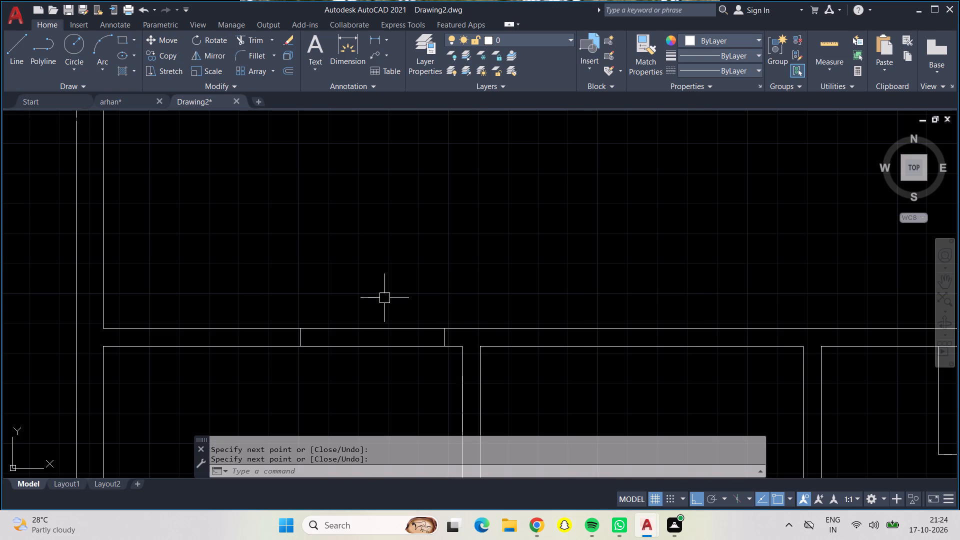
Draw a 3' door opening in the south middle room's north wall, 6" from its west partition, with a 3' leaf line running south.
click(15, 71)
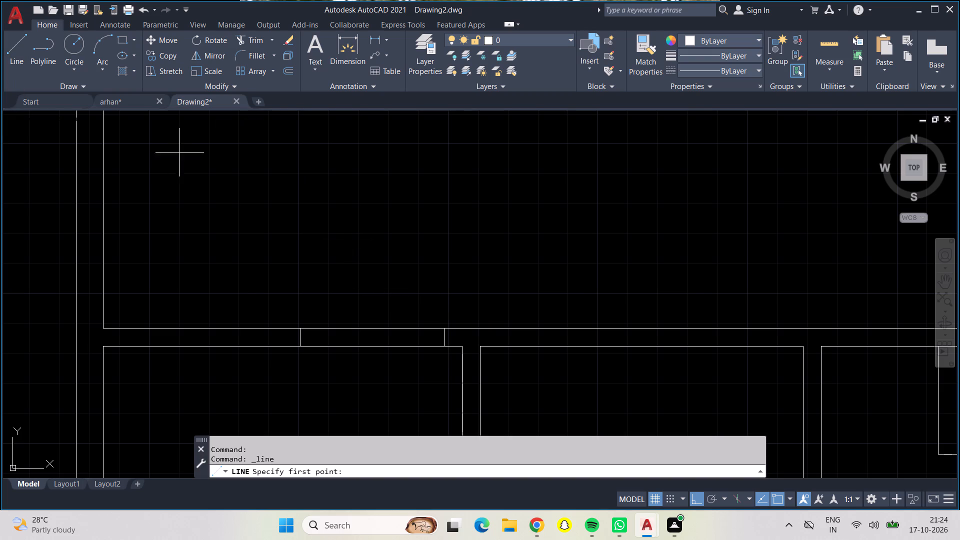
middle_drag(726, 313, 685, 198)
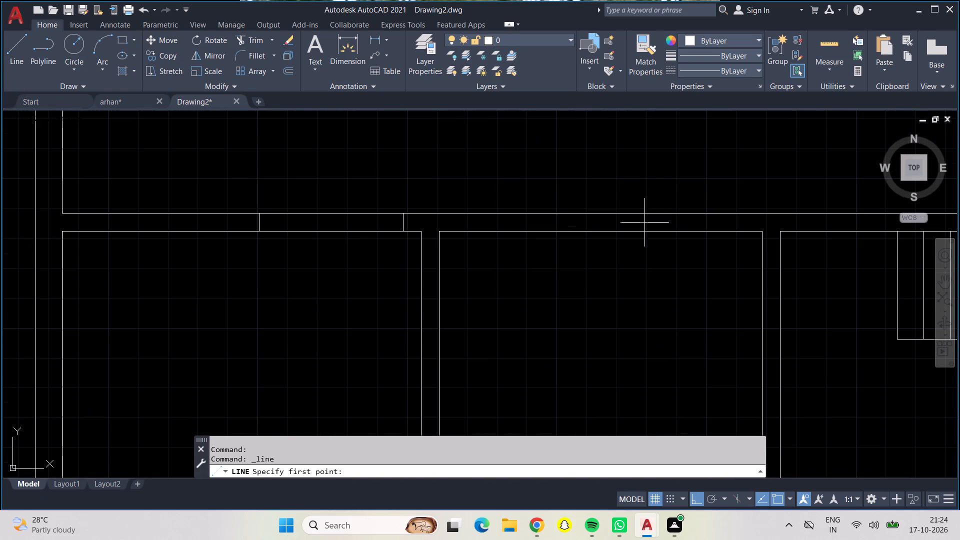
click(438, 231)
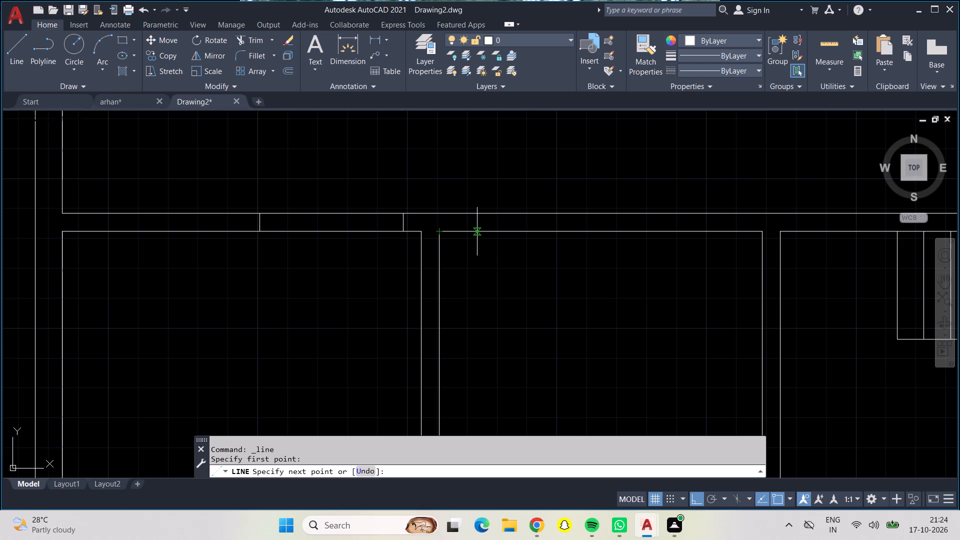
text(6")
key(Return)
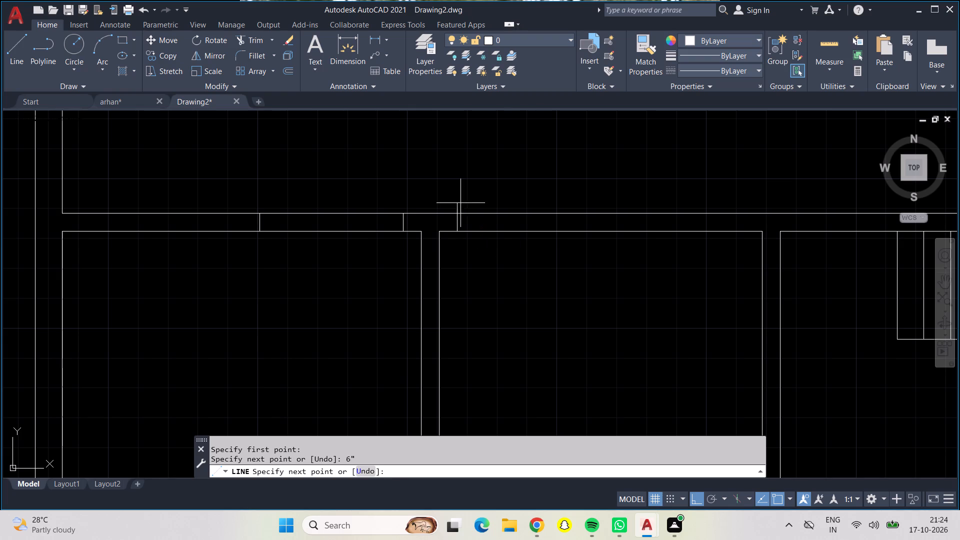
click(456, 213)
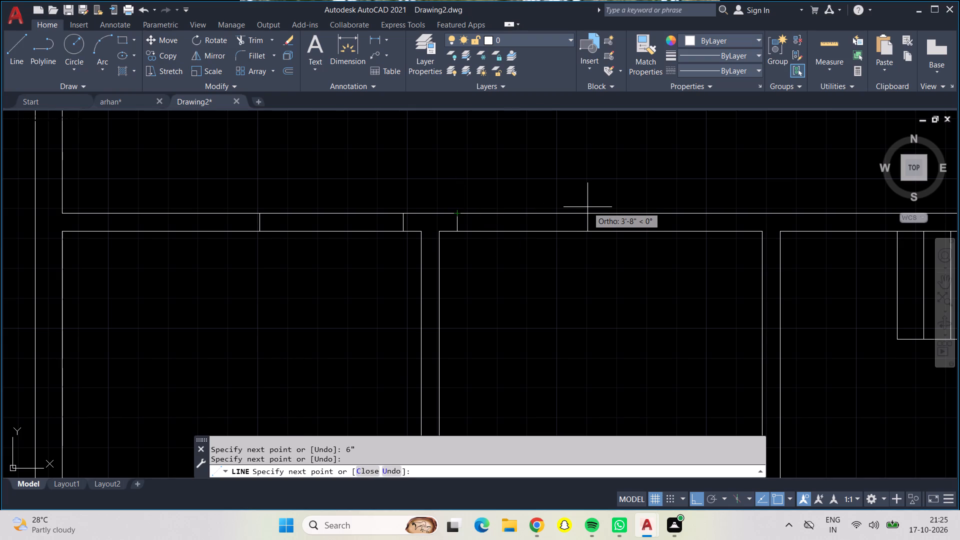
text(3')
key(Return)
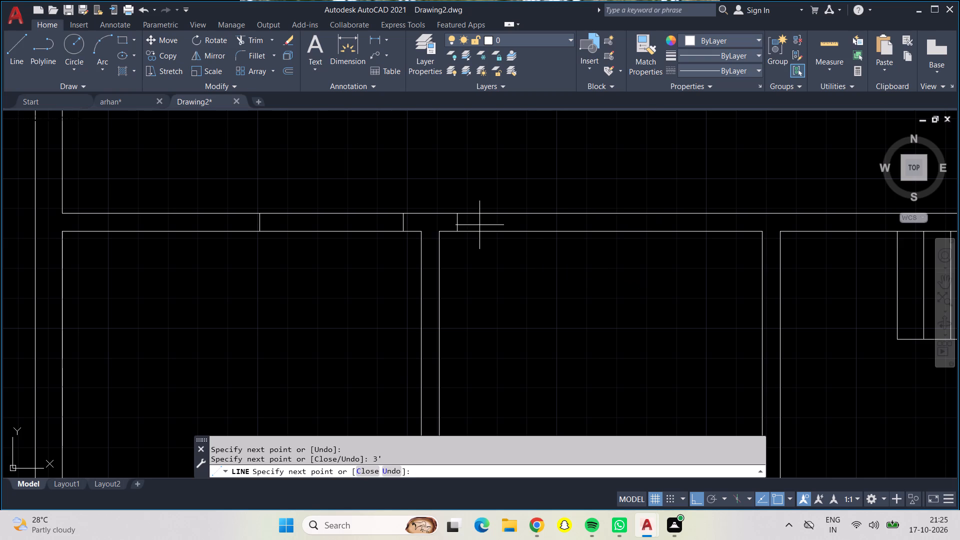
click(563, 232)
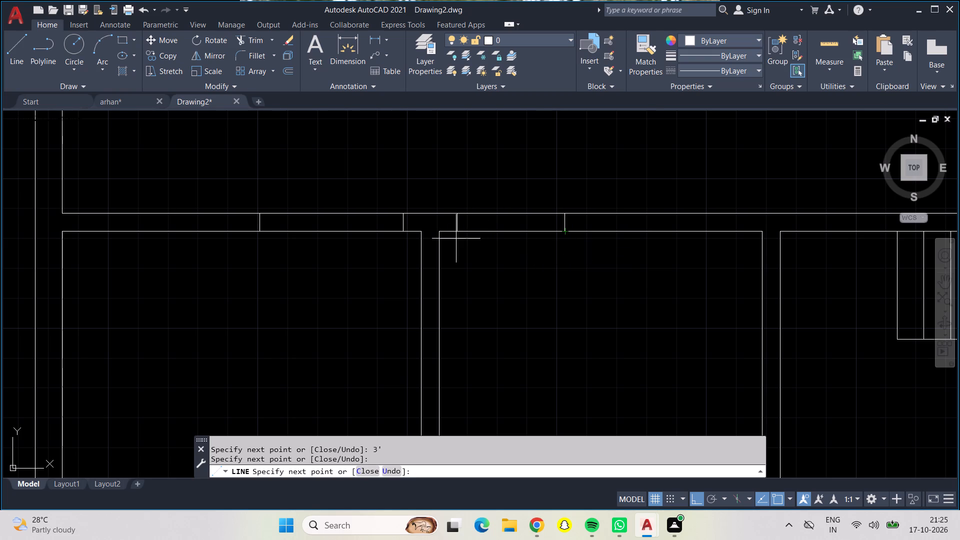
click(457, 231)
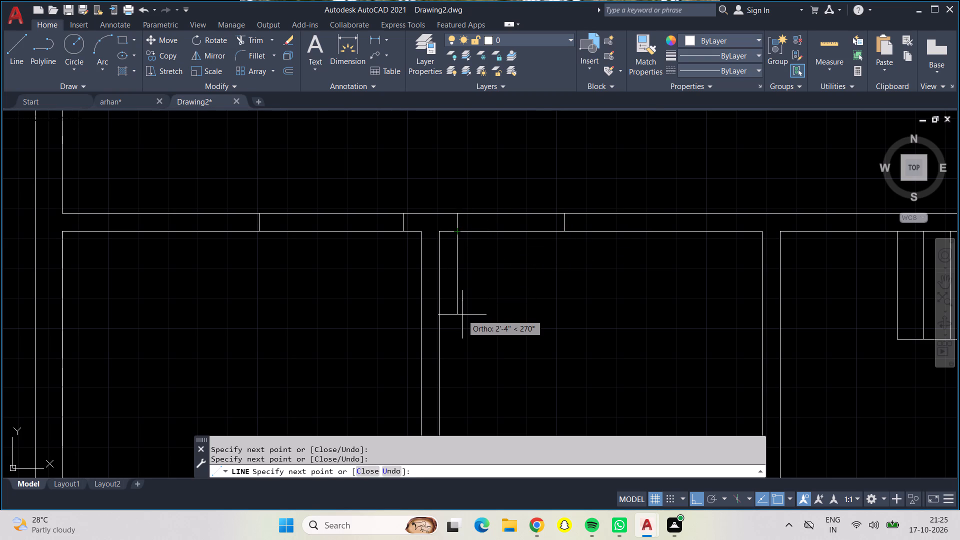
text(3')
key(Return)
key(Return)
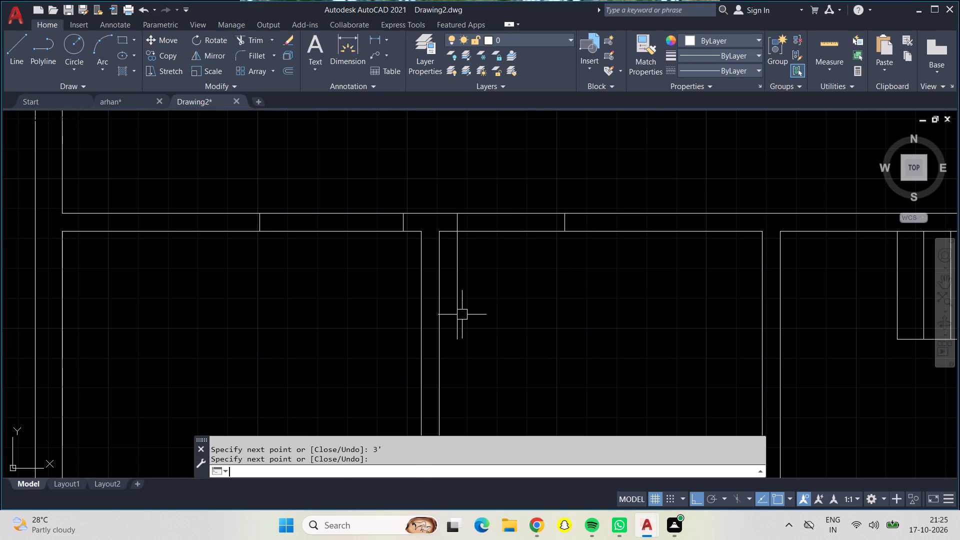
Draw the south jamb of a door opening across the southwest room's east wall, 6" from the room's southeast inner corner.
scroll(551, 329, down, 2)
middle_drag(603, 333, 553, 263)
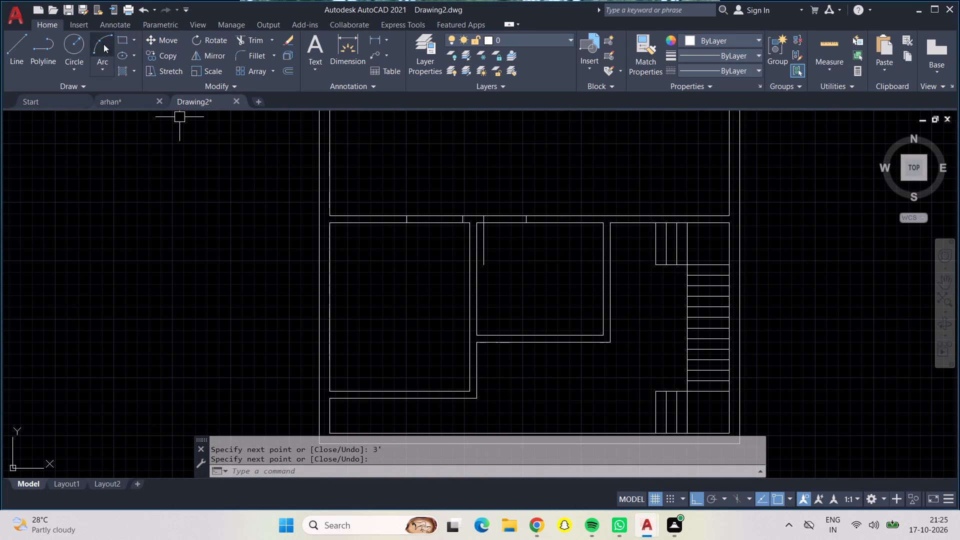
click(10, 59)
scroll(470, 396, up, 4)
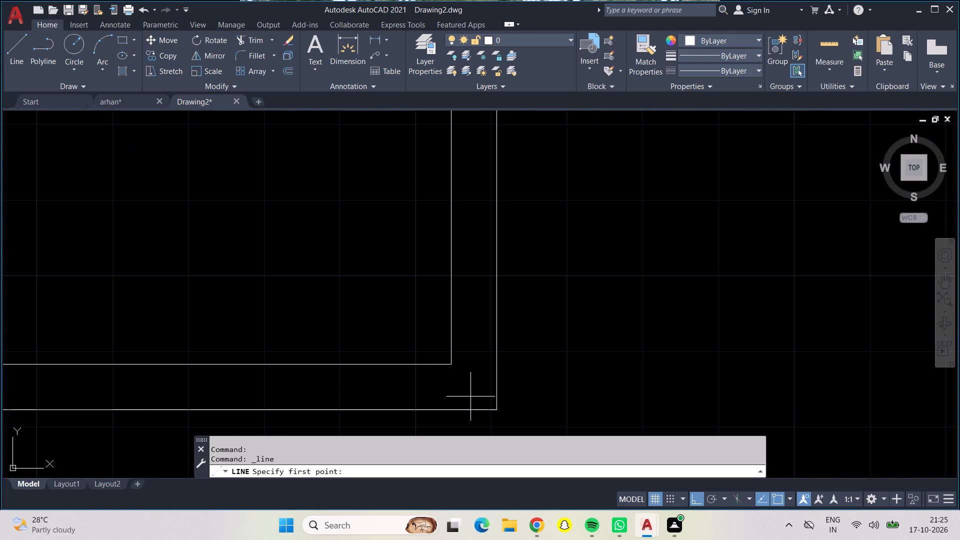
click(450, 362)
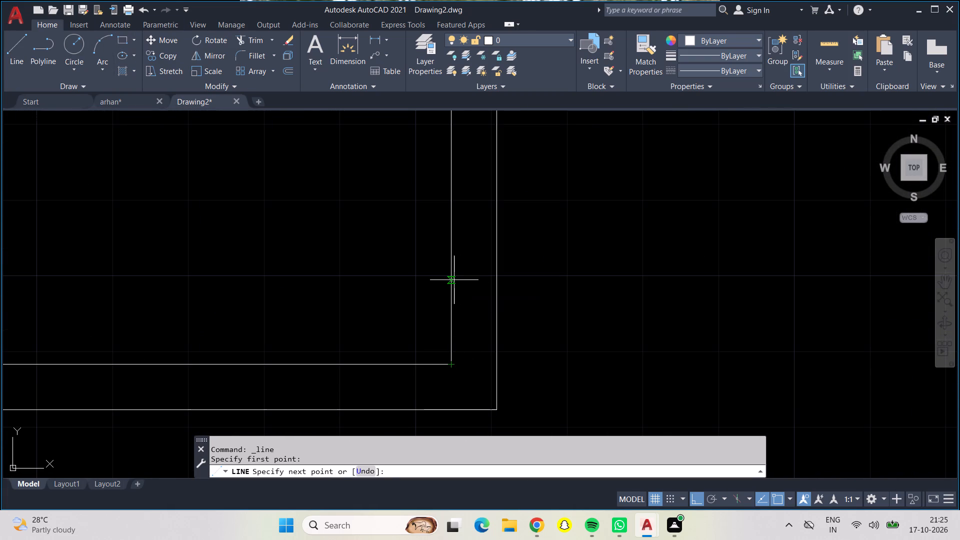
key(6)
key(shift+quotedbl)
key(Return)
click(499, 320)
scroll(500, 178, down, 2)
middle_drag(500, 178, 502, 272)
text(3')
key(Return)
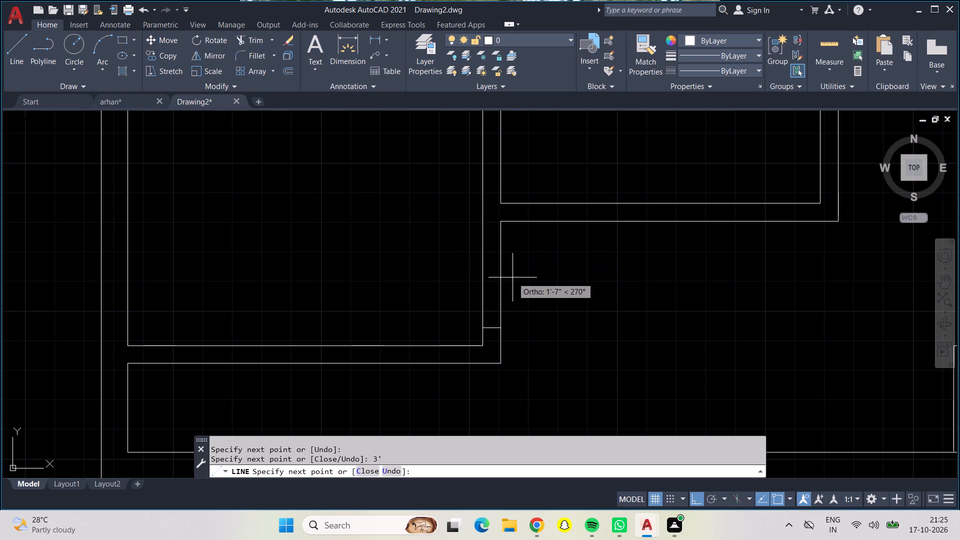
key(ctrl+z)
Complete the southwest room's east door opening 2'6" wide, north of the drawn jamb, with a 2'6" leaf line running west.
text(2'5)
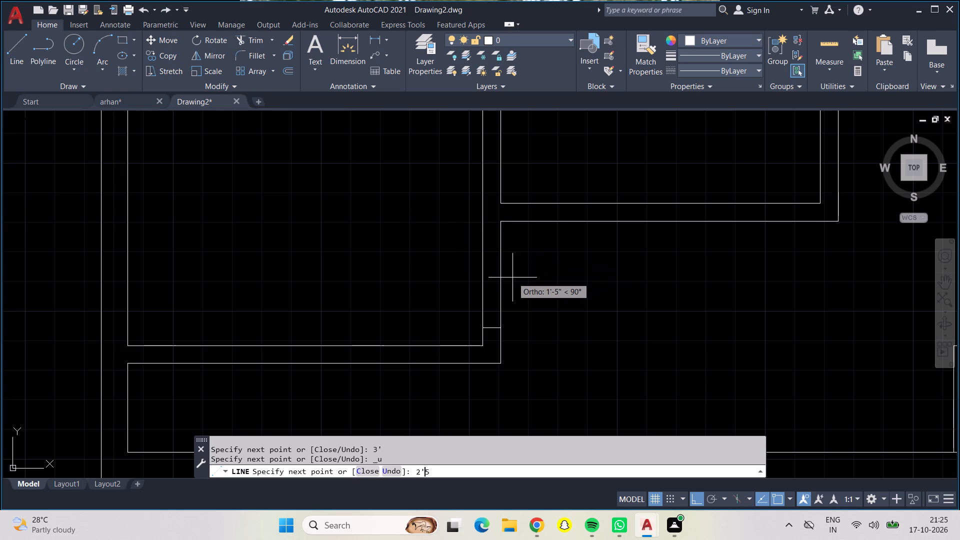
key(BackSpace)
text(6")
key(Return)
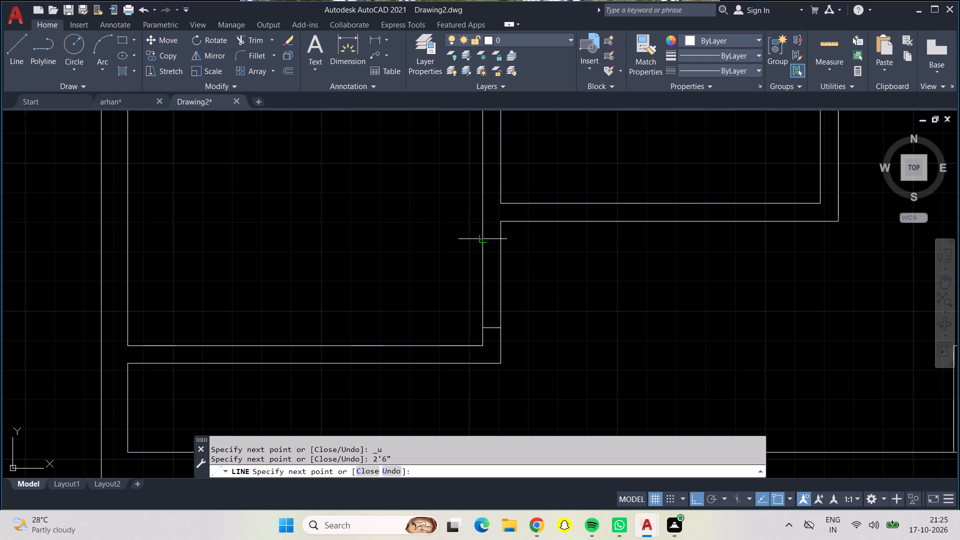
click(485, 238)
click(481, 327)
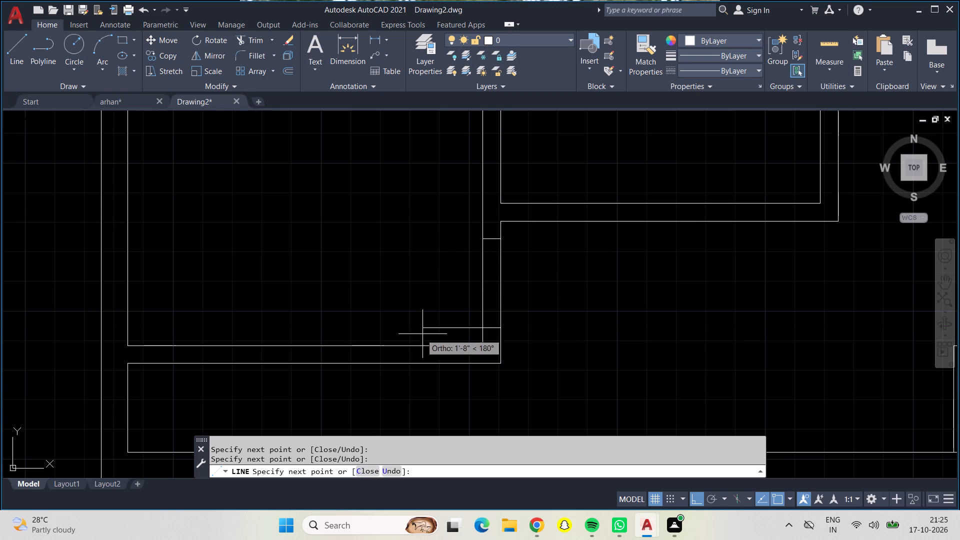
text(2'5)
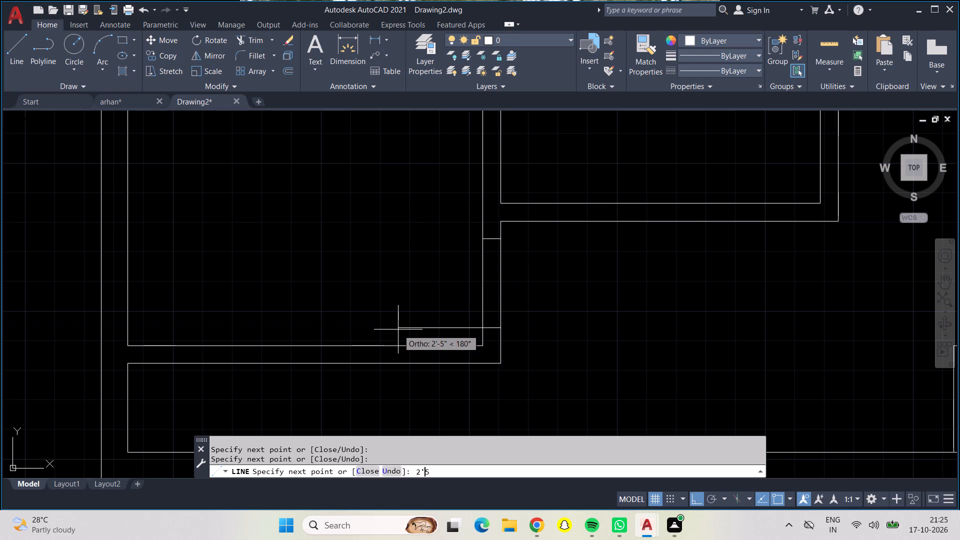
key(BackSpace)
text(6")
key(Return)
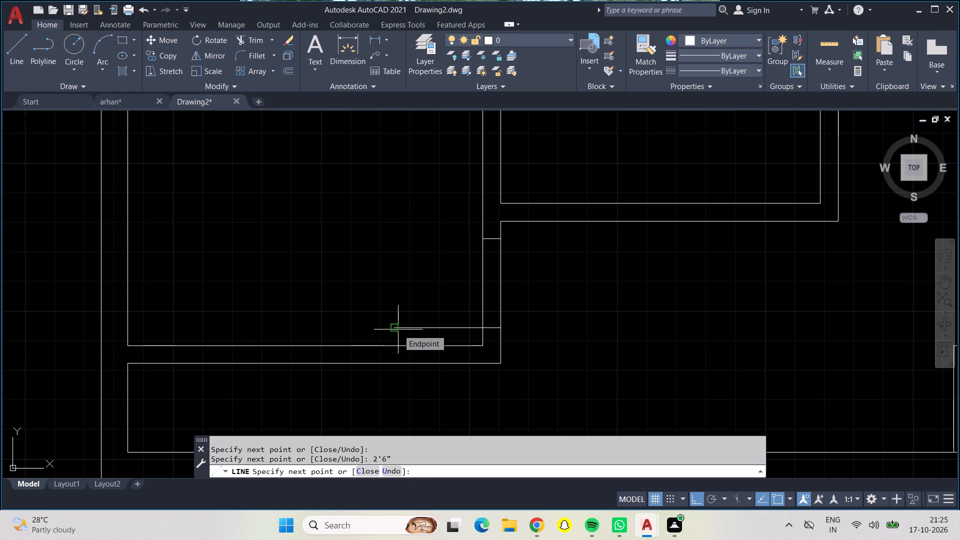
key(Return)
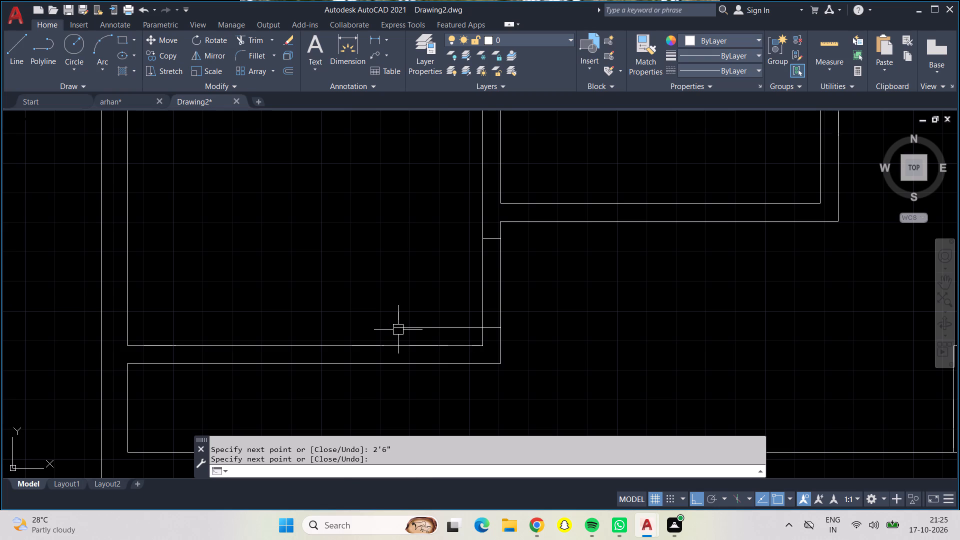
scroll(671, 341, down, 2)
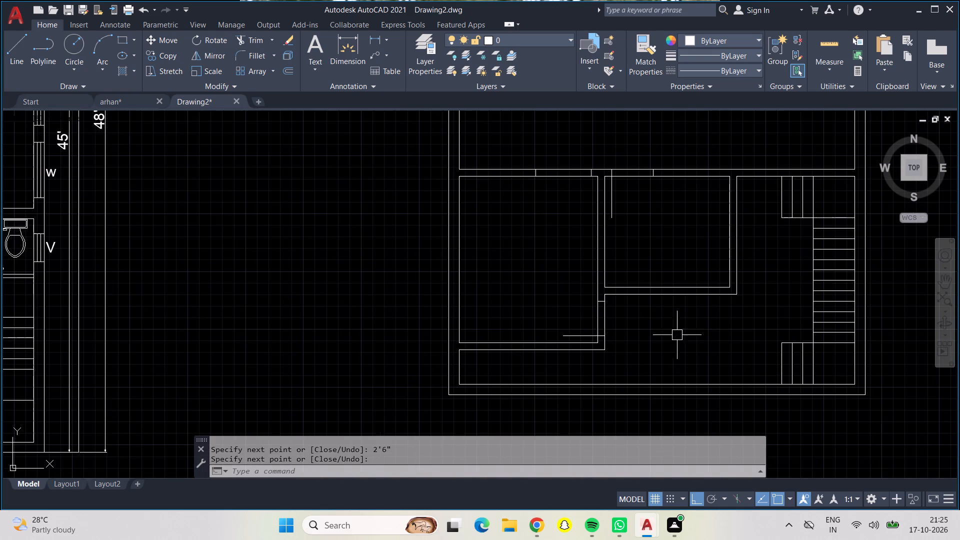
Draw the west jamb of a door opening across the stair area's north wall, 6" from the middle room's east partition.
middle_drag(692, 319, 610, 357)
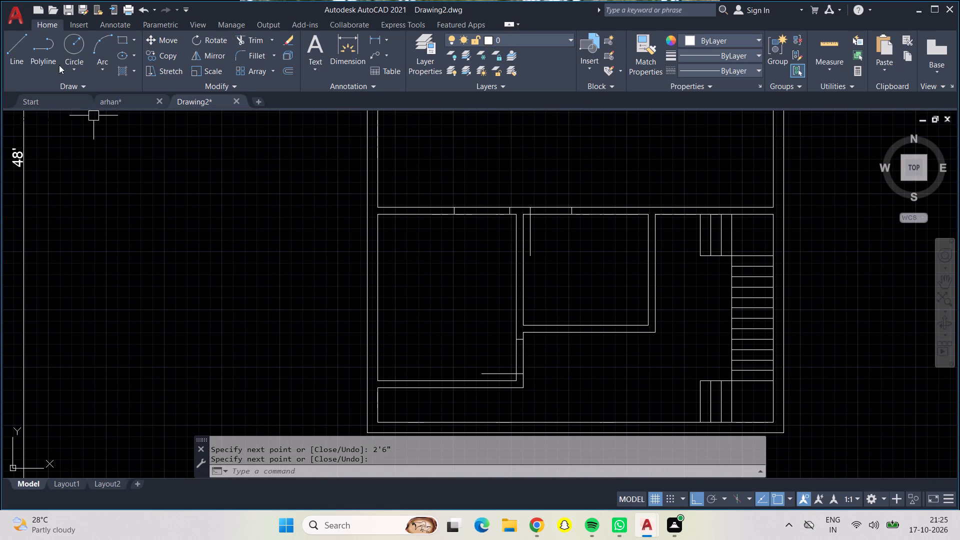
click(15, 45)
scroll(703, 206, up, 3)
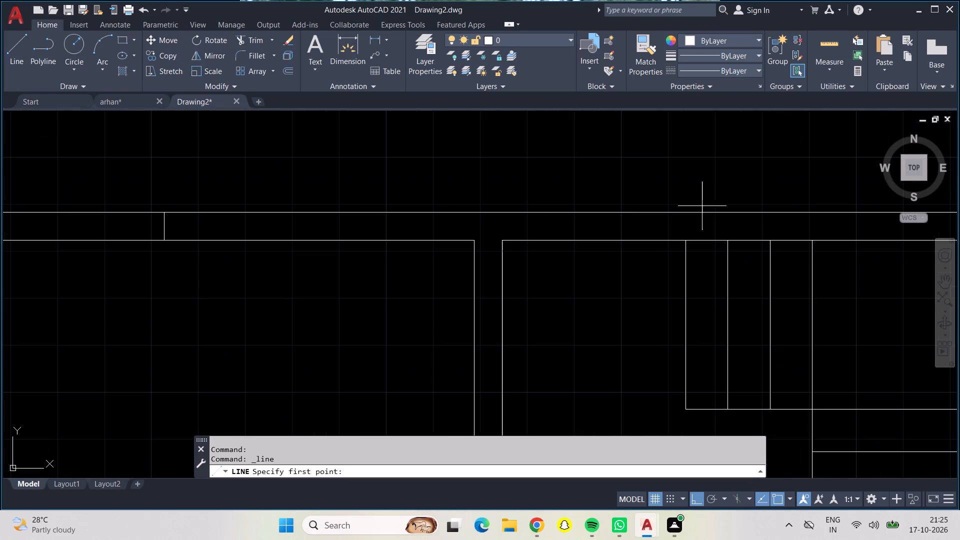
scroll(632, 245, up, 2)
scroll(537, 262, down, 1)
middle_drag(537, 262, 512, 296)
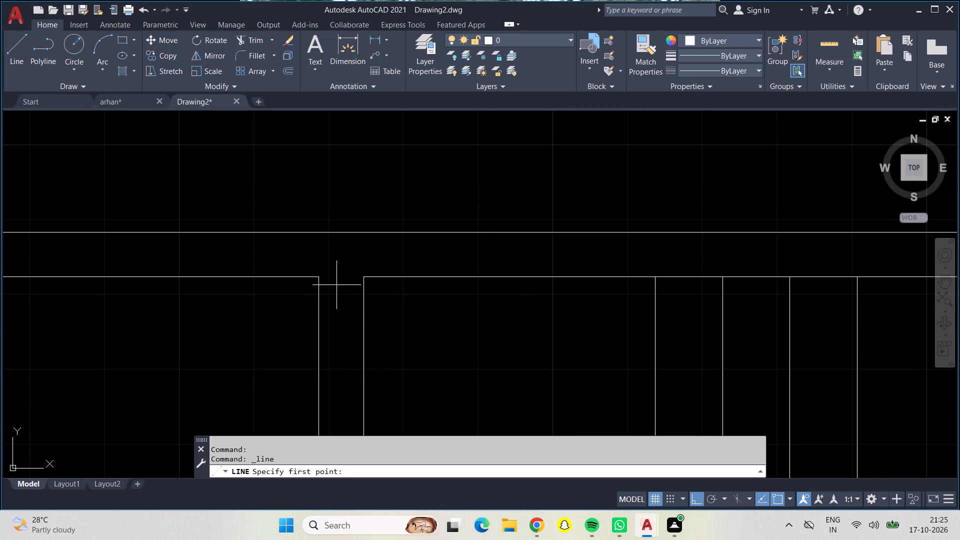
click(367, 277)
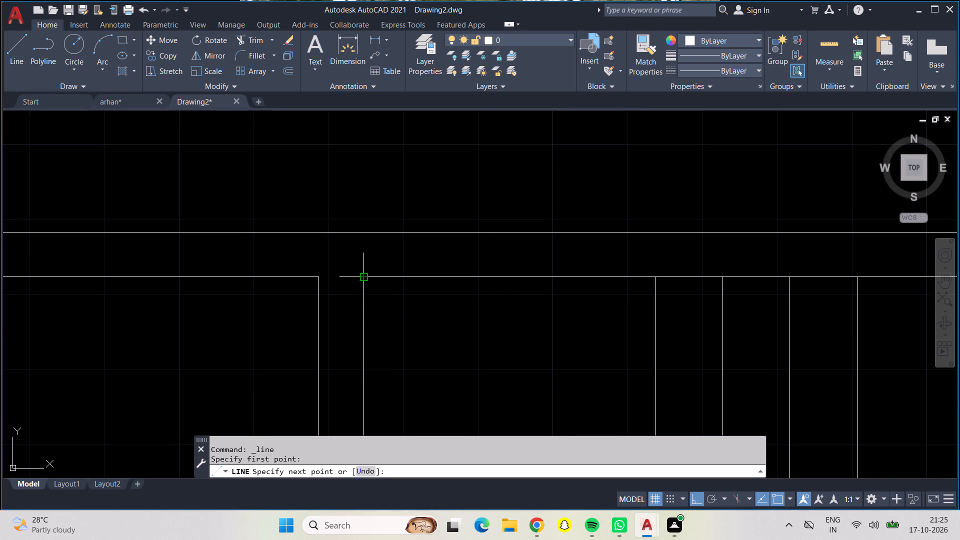
click(361, 277)
text(6")
key(Return)
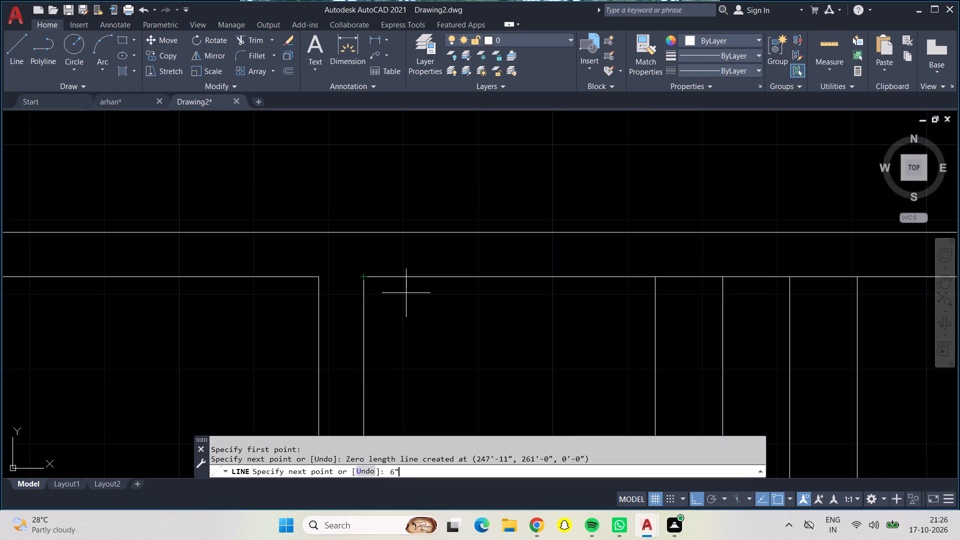
click(407, 233)
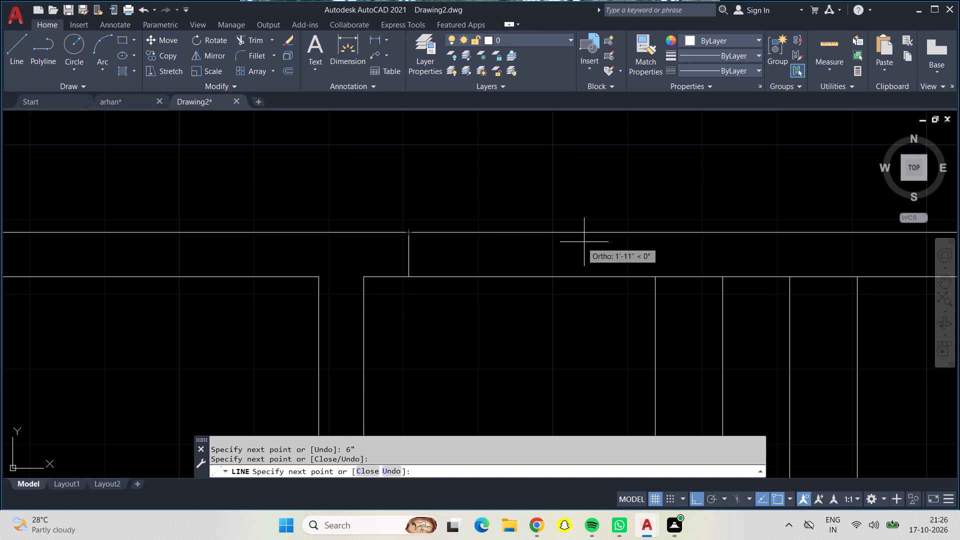
Complete the stair area's north door opening 3' wide, east of the drawn jamb, with a 3' leaf line running south.
text(3')
key(Return)
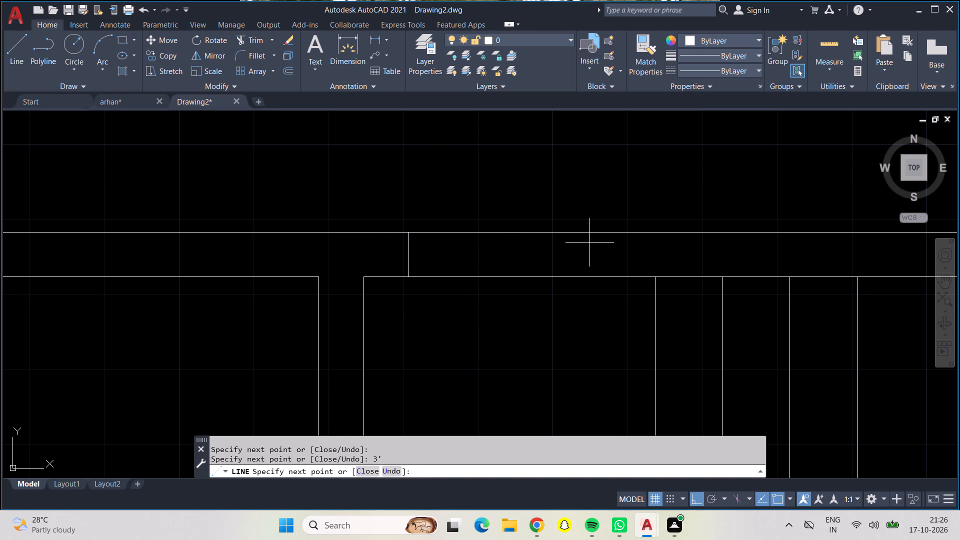
click(678, 277)
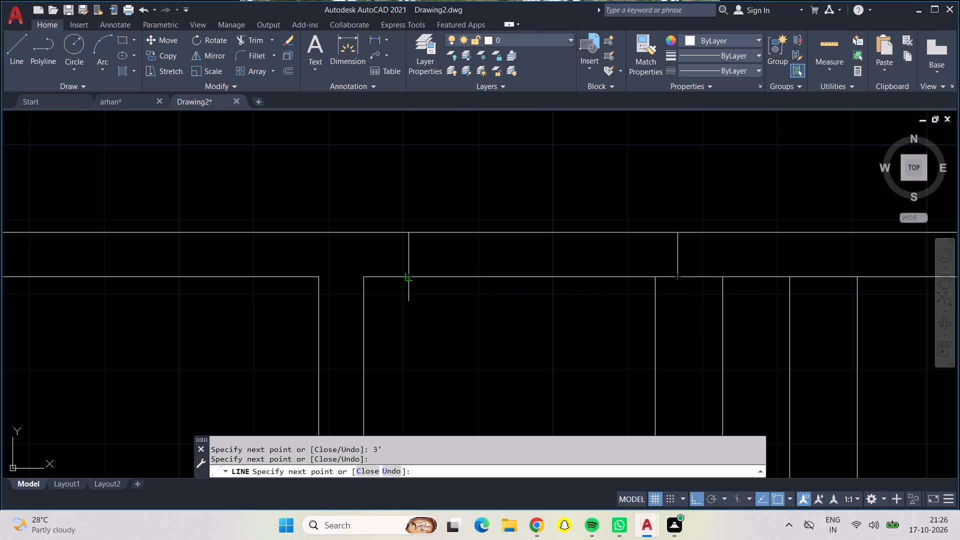
click(405, 279)
text(3')
key(Return)
scroll(392, 428, down, 3)
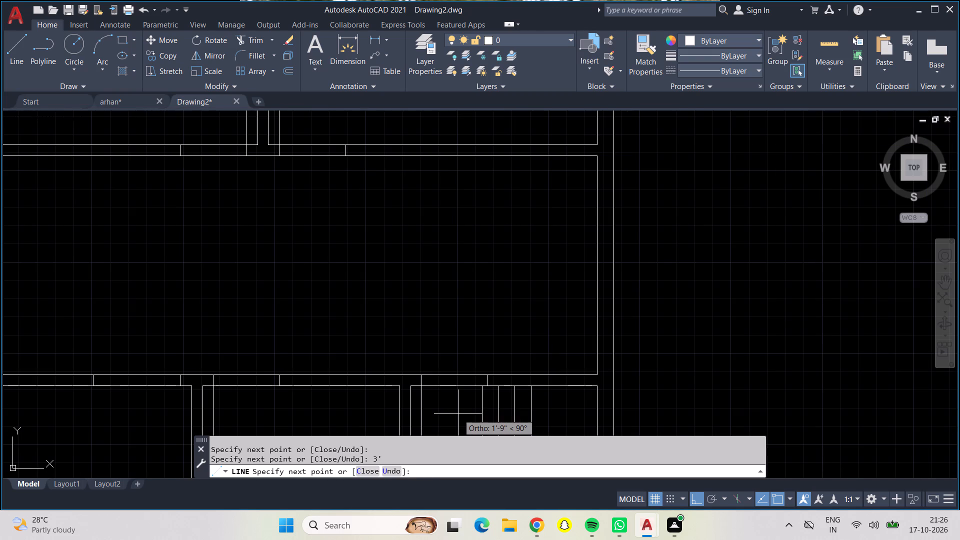
middle_drag(458, 413, 484, 233)
key(Return)
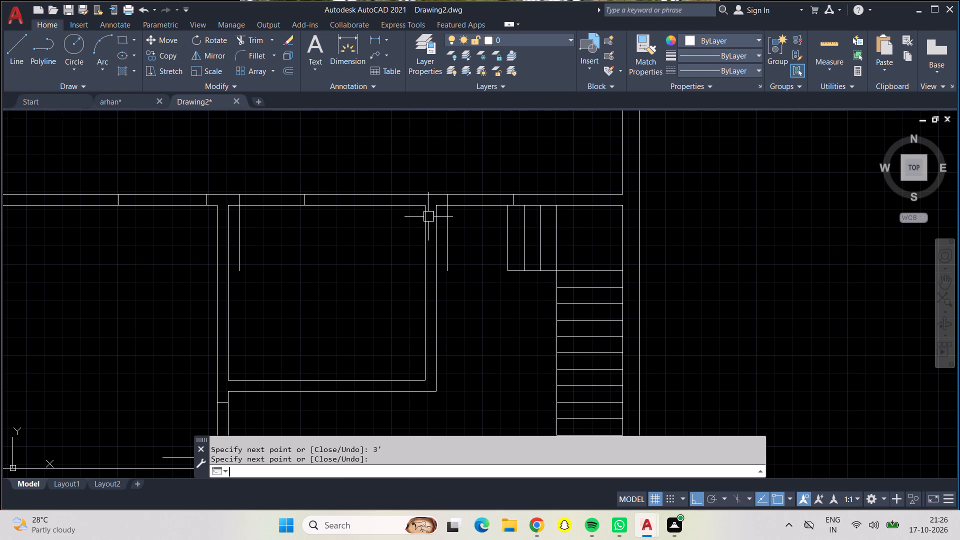
Trim away the westernmost riser line of the north stair steps and the leftover piece of their bottom edge.
scroll(428, 216, down, 1)
scroll(482, 244, up, 2)
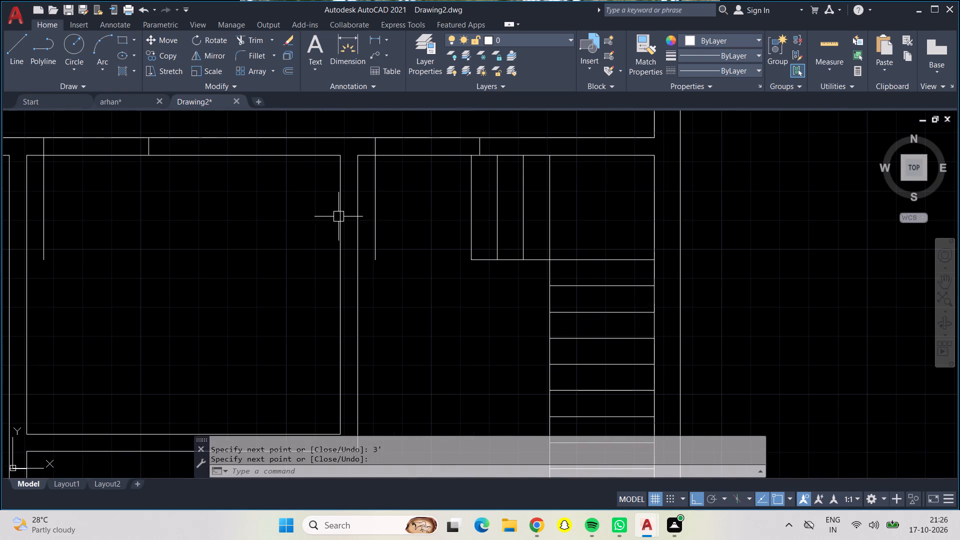
click(251, 38)
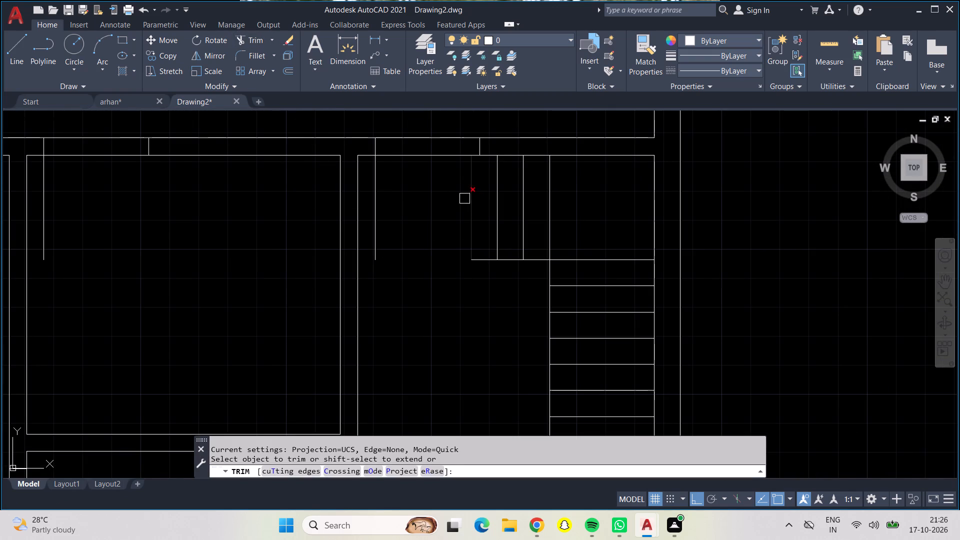
click(464, 198)
click(470, 217)
click(475, 220)
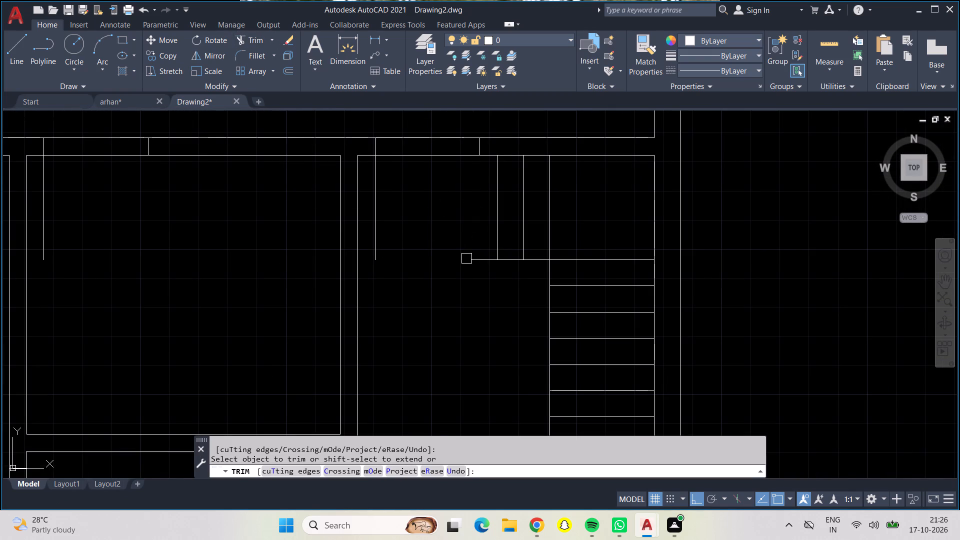
click(467, 259)
Trim the wall lines across the door openings of the stair area, south middle room and southwest room, including its east door.
scroll(466, 229, down, 1)
middle_drag(466, 229, 459, 257)
drag(436, 160, 425, 258)
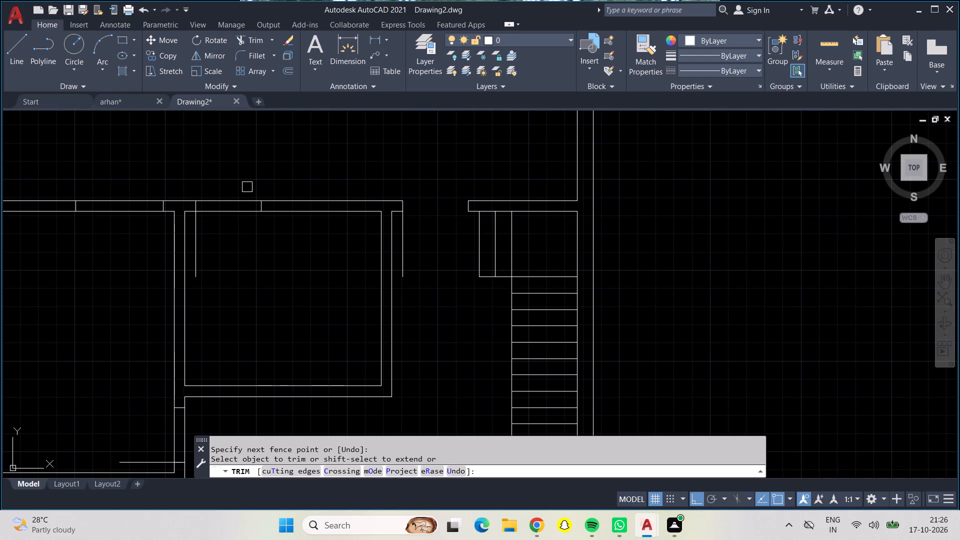
drag(243, 178, 235, 243)
scroll(235, 262, down, 1)
middle_drag(235, 262, 347, 299)
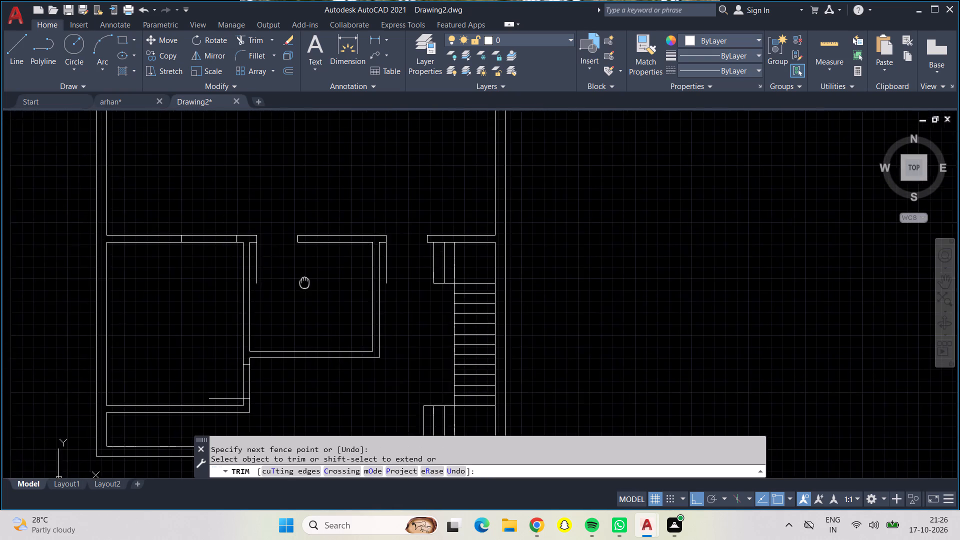
middle_drag(347, 299, 394, 311)
drag(333, 242, 315, 307)
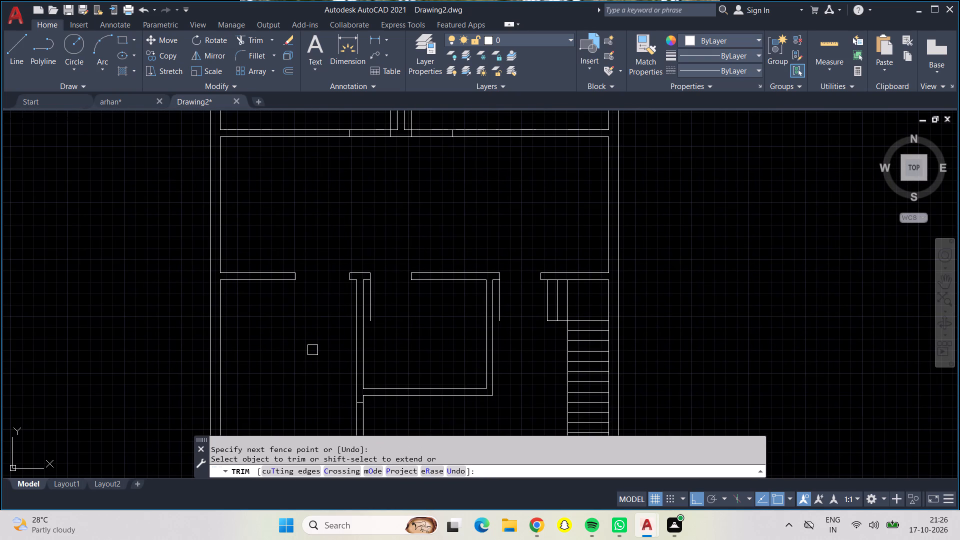
middle_drag(312, 350, 353, 202)
drag(380, 266, 420, 270)
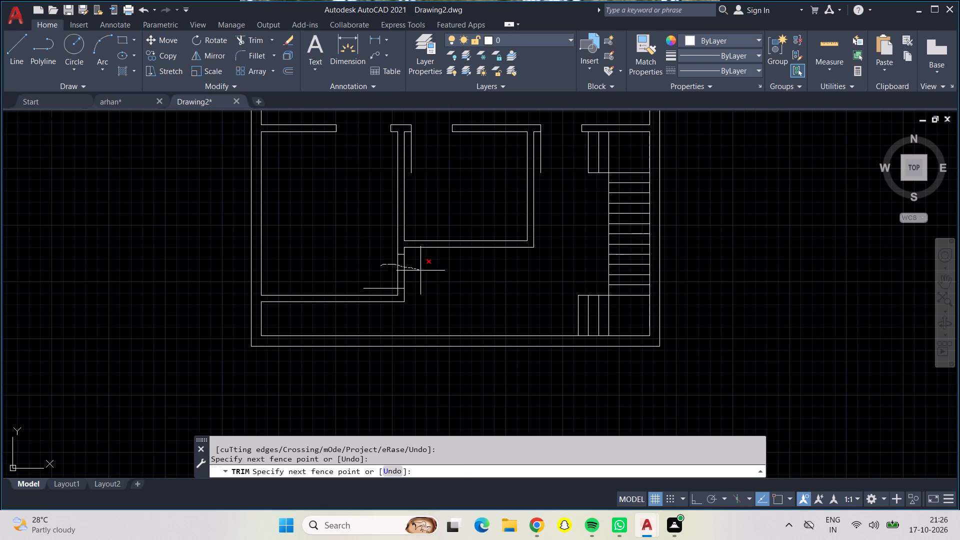
drag(420, 270, 421, 270)
Trim the wall lines across the door openings in the south walls of the two large rooms north of the hall.
scroll(425, 275, down, 1)
middle_drag(425, 275, 422, 369)
scroll(410, 195, up, 3)
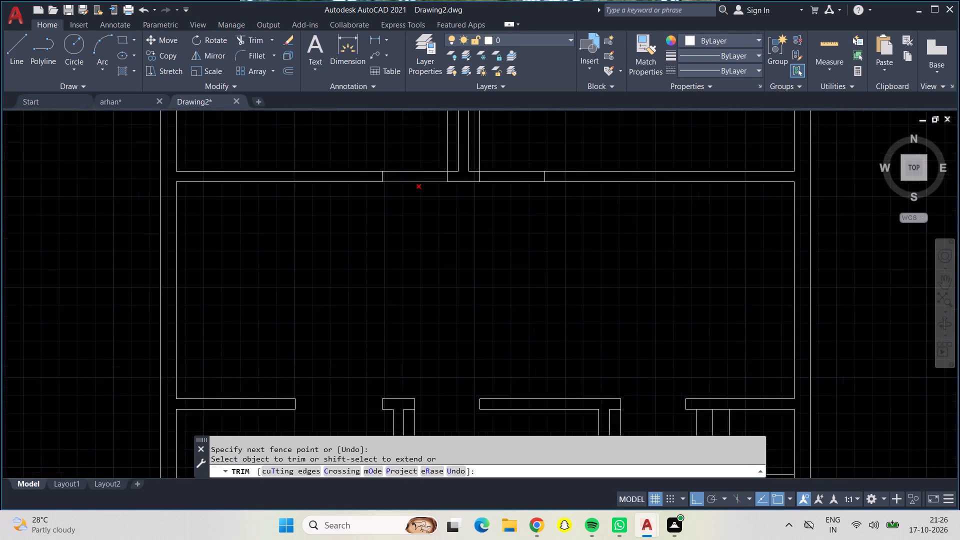
scroll(410, 194, up, 1)
drag(416, 120, 422, 203)
scroll(400, 234, down, 2)
middle_drag(400, 234, 343, 281)
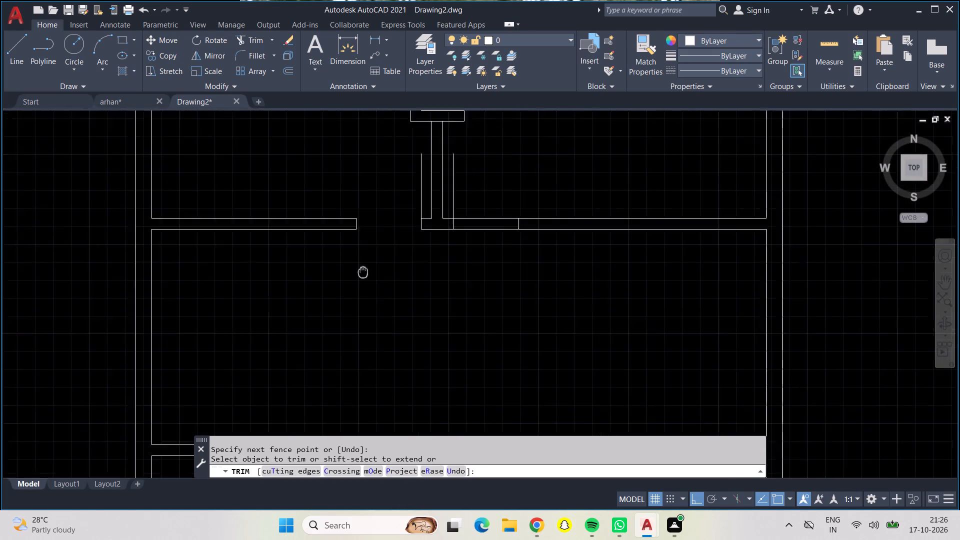
middle_drag(343, 281, 321, 293)
drag(440, 225, 416, 310)
Trim the wall lines across the door openings in the south walls of the northeast and northwest corner rooms.
scroll(412, 310, down, 2)
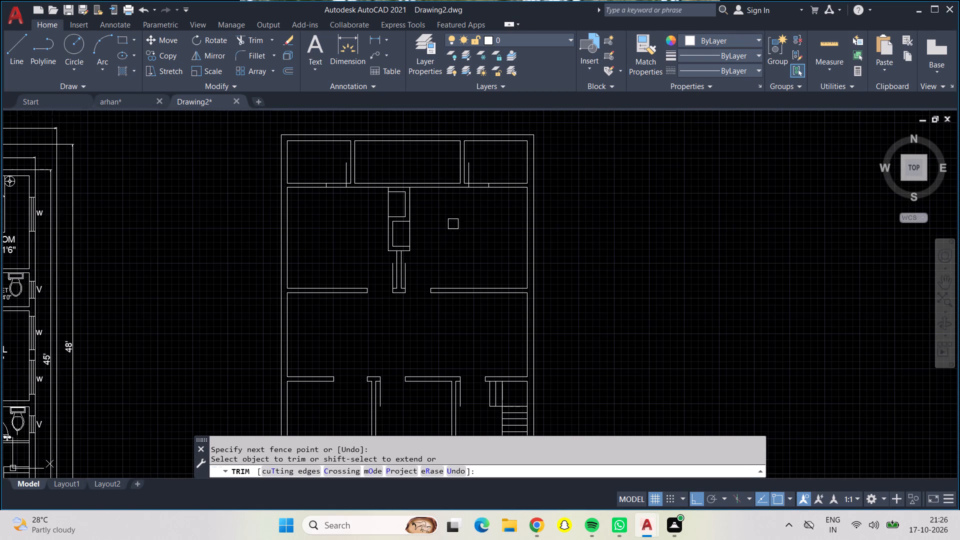
scroll(483, 176, up, 4)
drag(479, 174, 431, 313)
scroll(428, 308, down, 3)
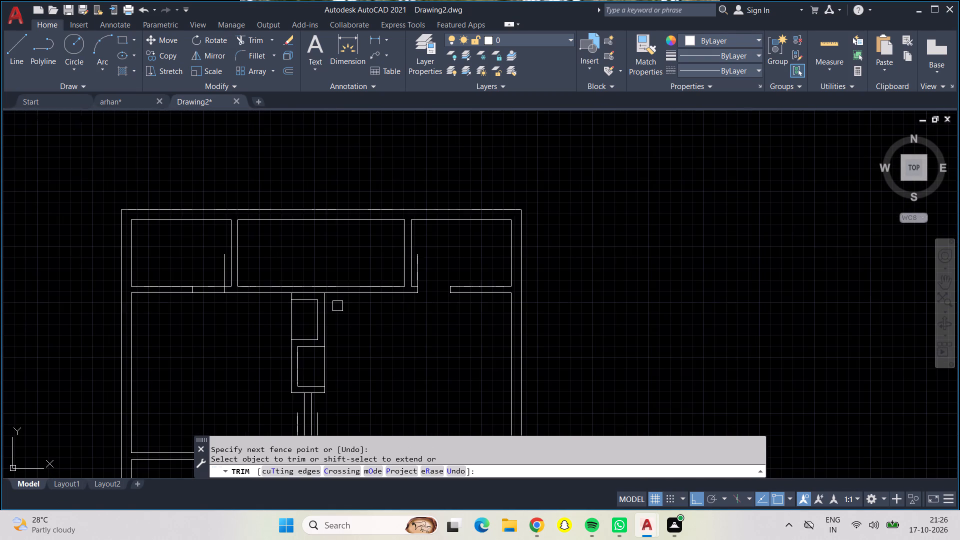
scroll(183, 296, up, 2)
drag(244, 230, 244, 311)
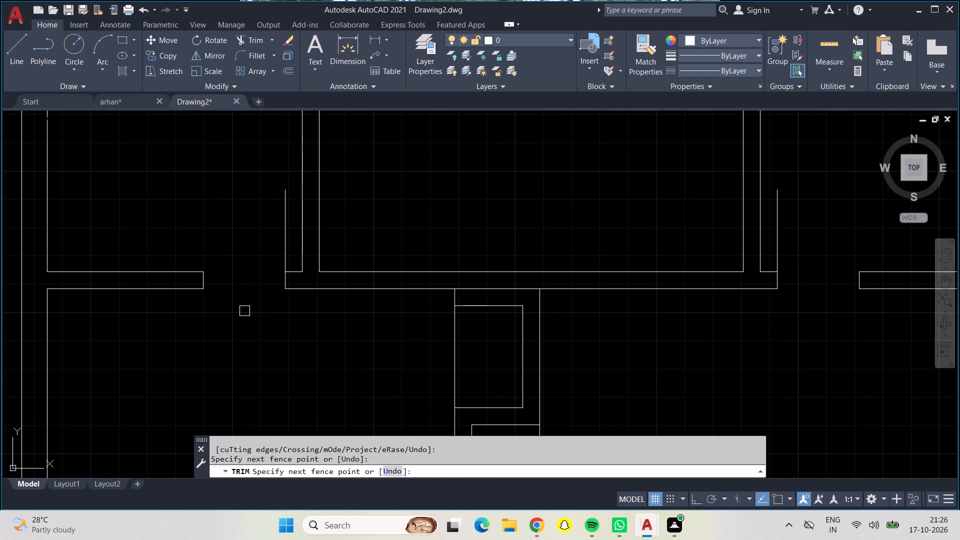
scroll(249, 322, down, 3)
middle_drag(260, 352, 317, 227)
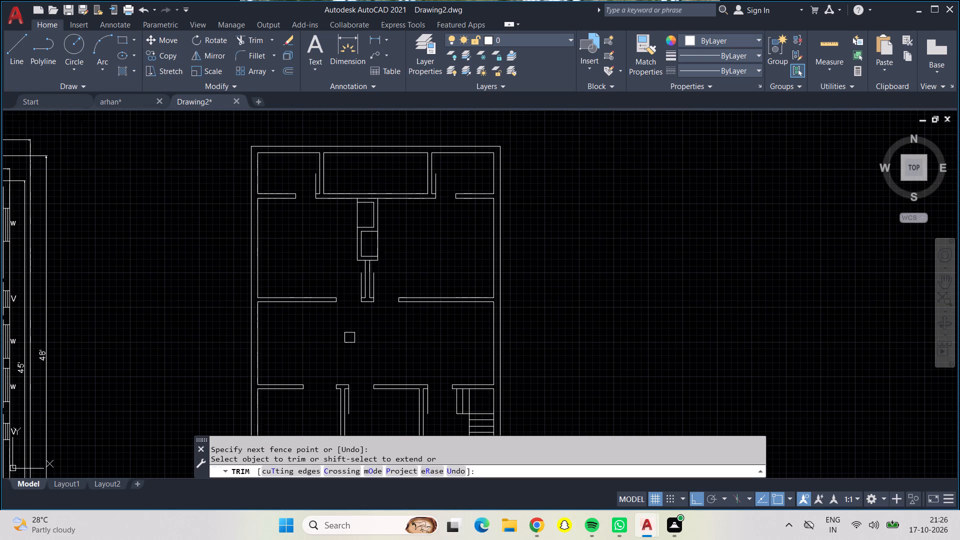
middle_drag(350, 338, 367, 207)
scroll(368, 231, up, 1)
middle_drag(368, 231, 377, 201)
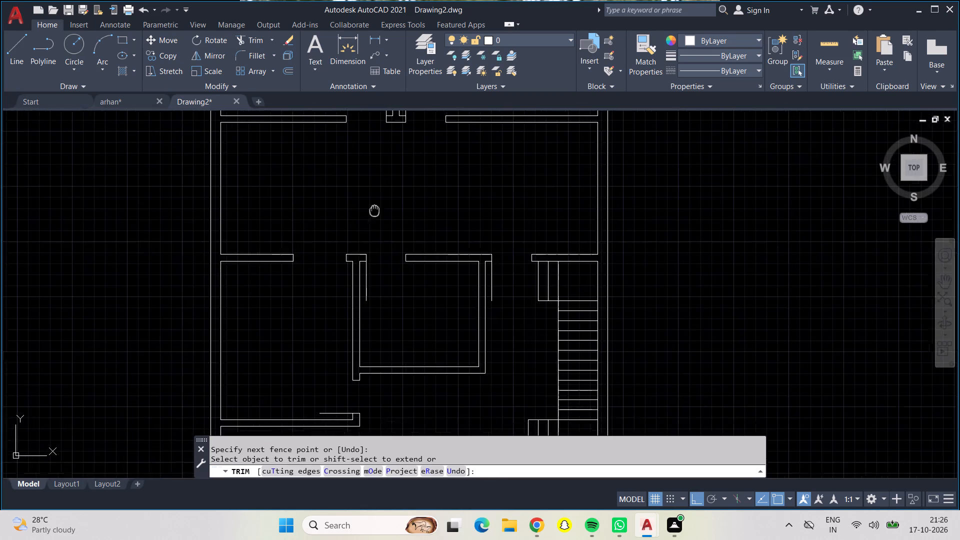
middle_drag(377, 201, 388, 175)
key(Escape)
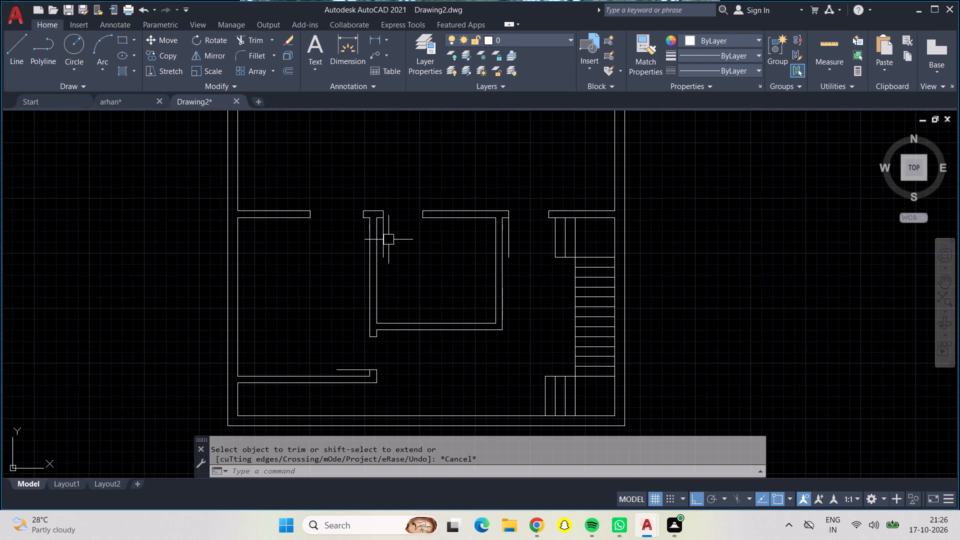
Offset the leaf and jamb lines of the south middle room's and stair area's north doors 2" to the east.
key(o)
key(Return)
key(2)
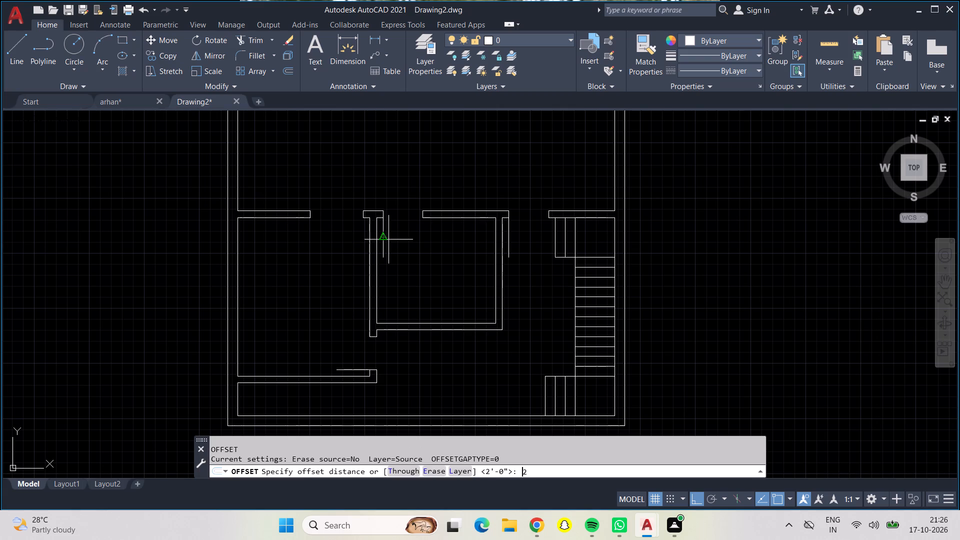
key(shift+quotedbl)
key(Return)
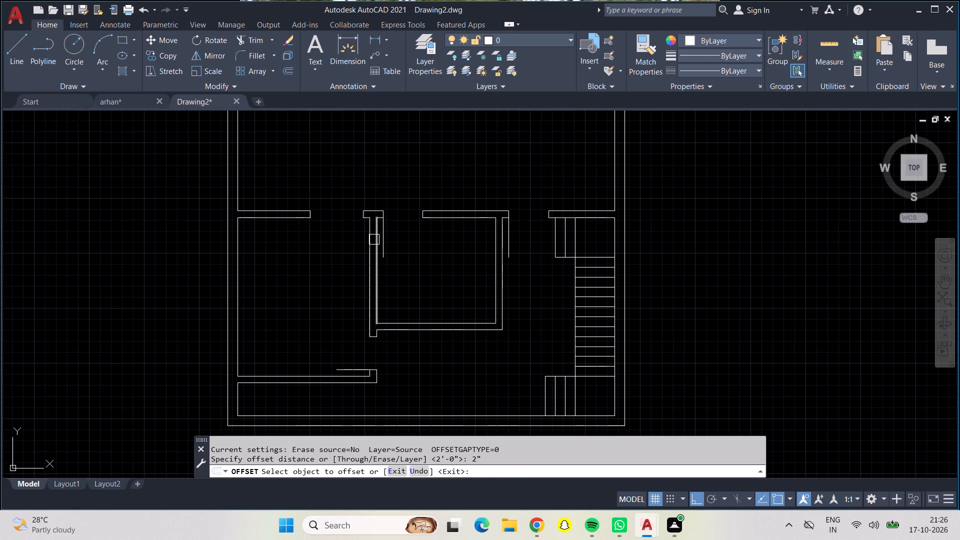
scroll(377, 238, up, 2)
click(385, 243)
click(419, 251)
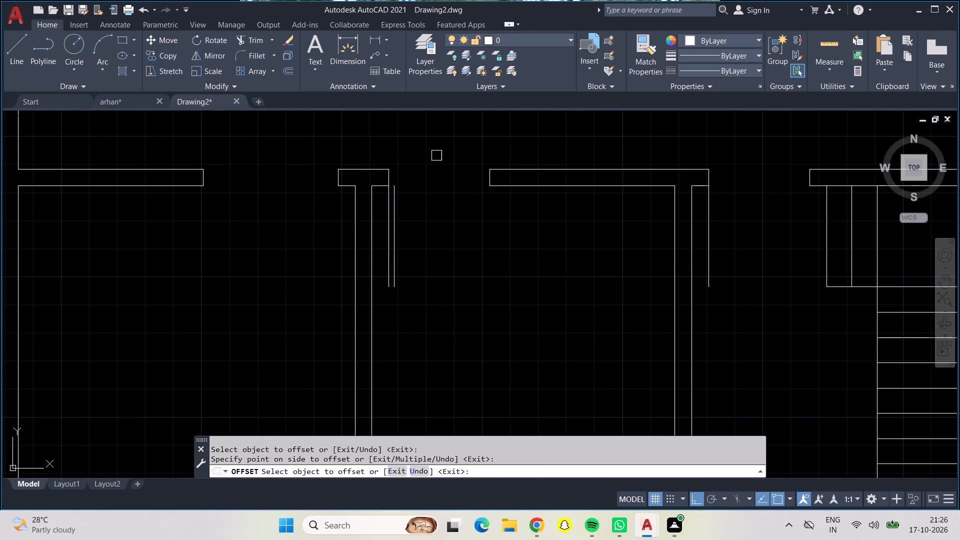
click(385, 178)
click(456, 168)
click(707, 179)
click(784, 169)
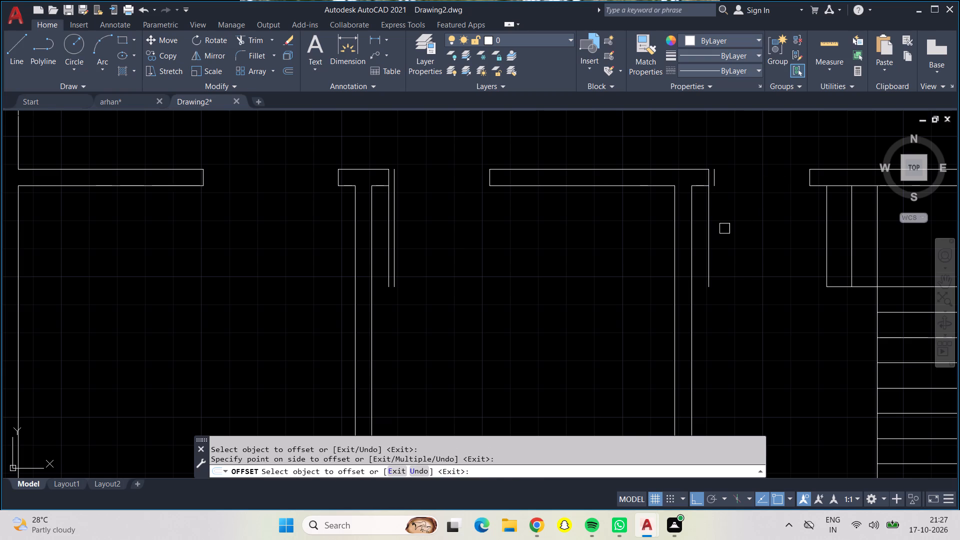
click(713, 230)
click(736, 224)
Offset the leaf and jamb lines of the southwest room's east door 2" to the north.
scroll(714, 233, down, 2)
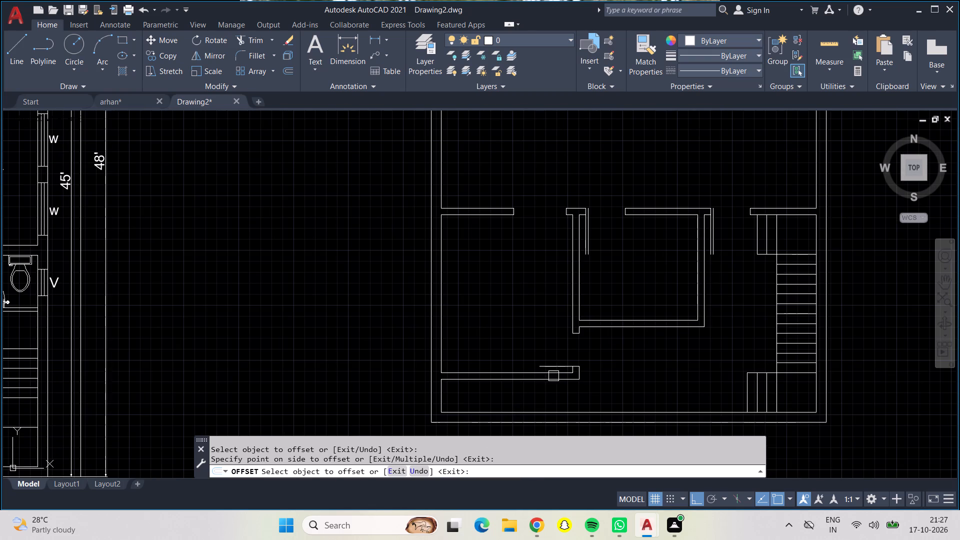
scroll(557, 366, up, 3)
click(560, 368)
click(562, 336)
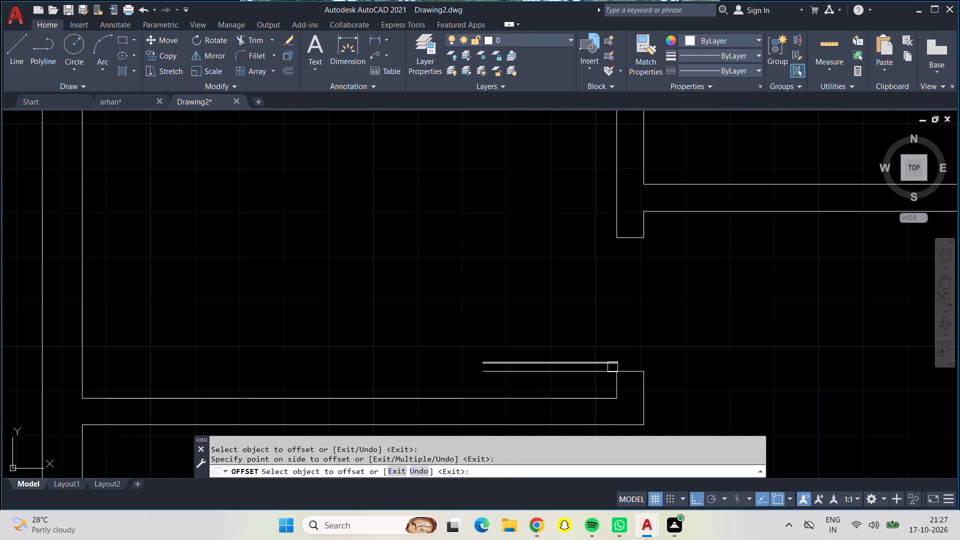
drag(625, 369, 626, 361)
click(630, 332)
Offset the two large rooms' south-door leaf and jamb lines 2" into their openings: east for the east room, west for the west room.
scroll(632, 330, down, 3)
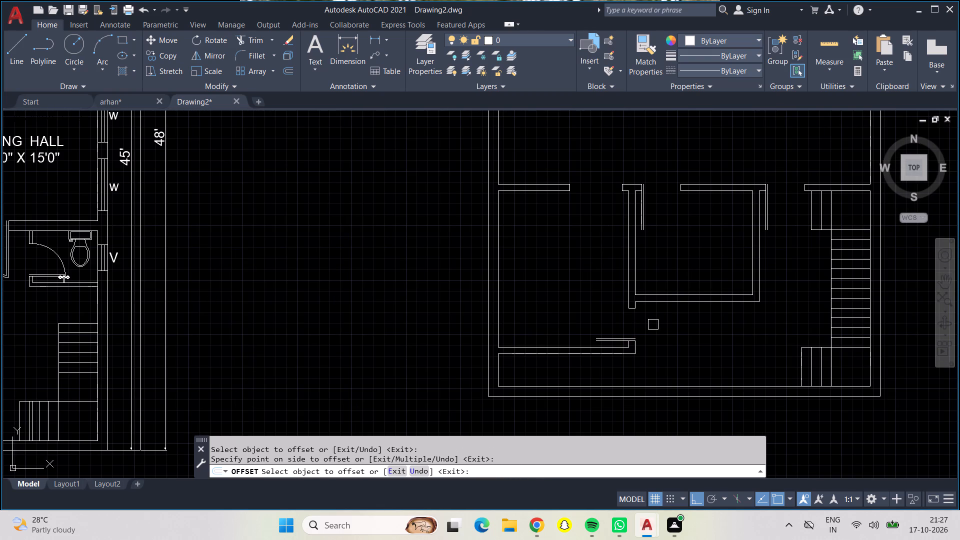
middle_drag(653, 324, 644, 400)
middle_drag(671, 193, 590, 363)
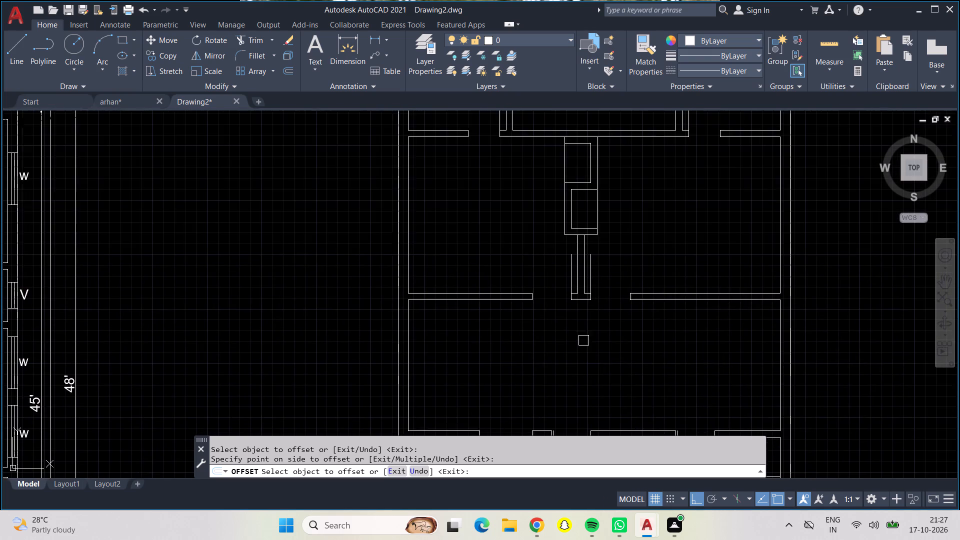
scroll(592, 289, up, 3)
click(584, 318)
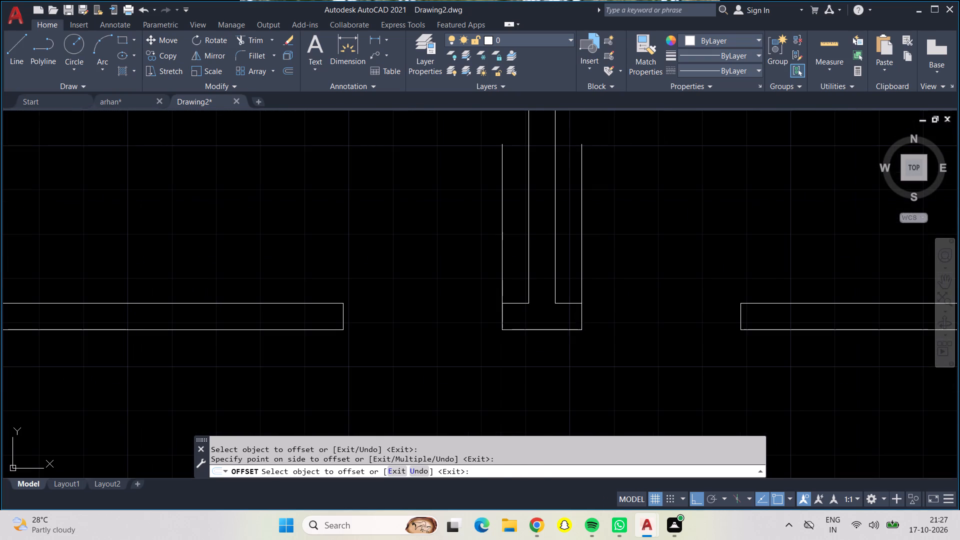
click(616, 318)
click(583, 283)
click(601, 285)
click(500, 285)
click(443, 290)
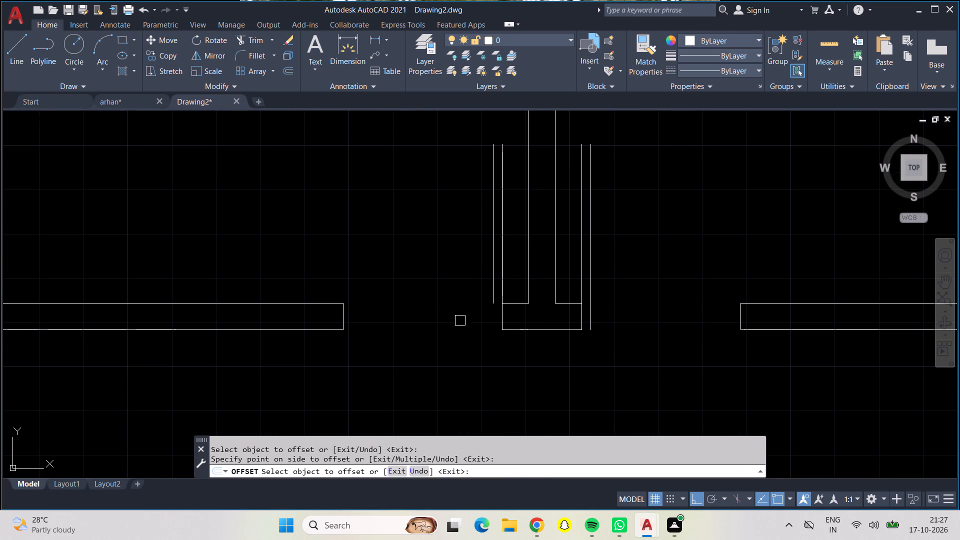
drag(505, 319, 464, 330)
click(403, 336)
Offset the leaf and jamb lines of the northwest corner room's south door 2" to the west.
scroll(434, 309, down, 3)
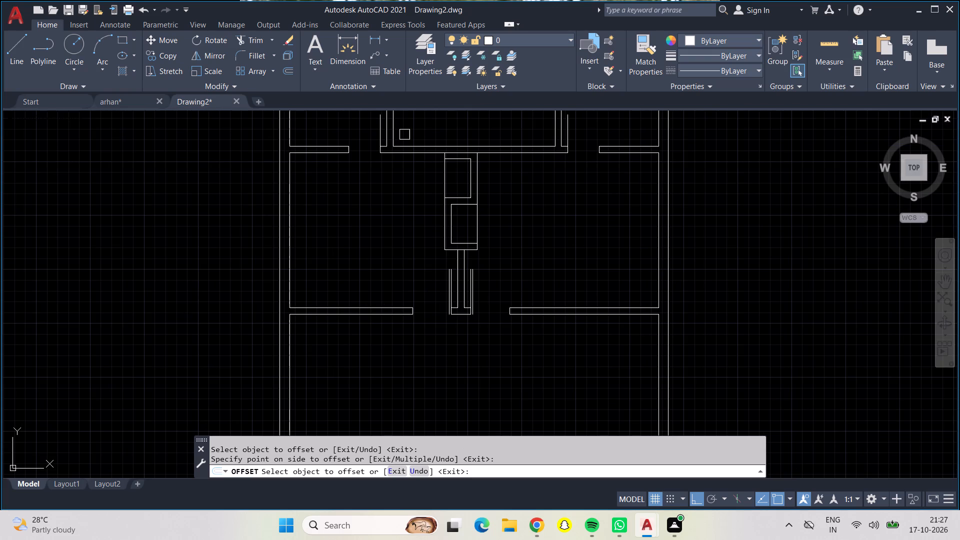
middle_drag(391, 196, 410, 352)
scroll(389, 271, up, 3)
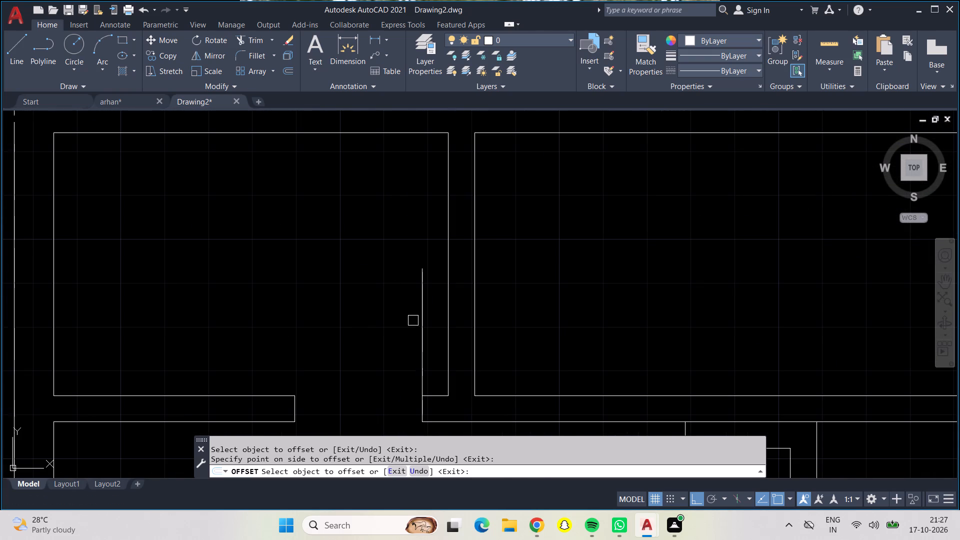
drag(418, 324, 412, 331)
click(327, 354)
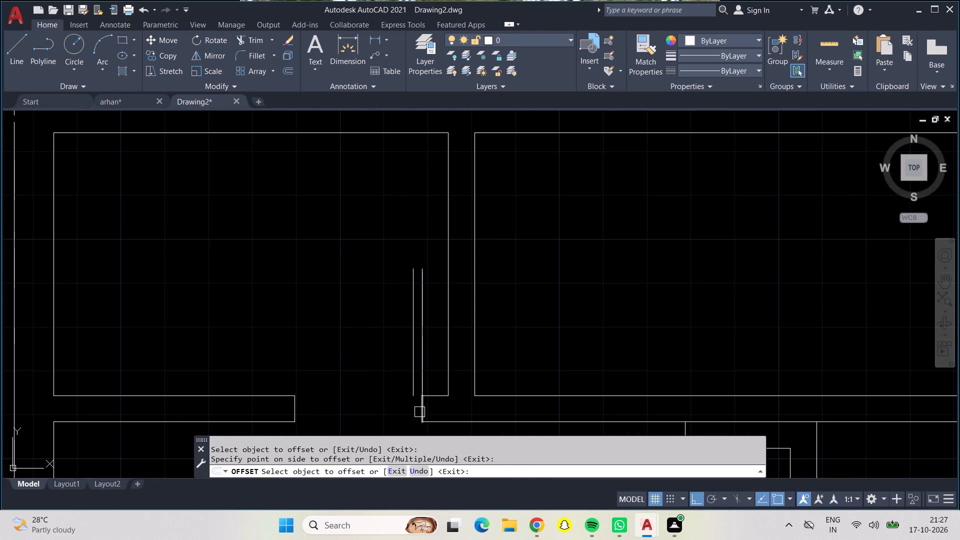
click(419, 412)
click(379, 401)
Offset the leaf and jamb lines of the northeast corner room's south door 2" to the east.
scroll(420, 381, down, 2)
middle_drag(676, 345, 523, 329)
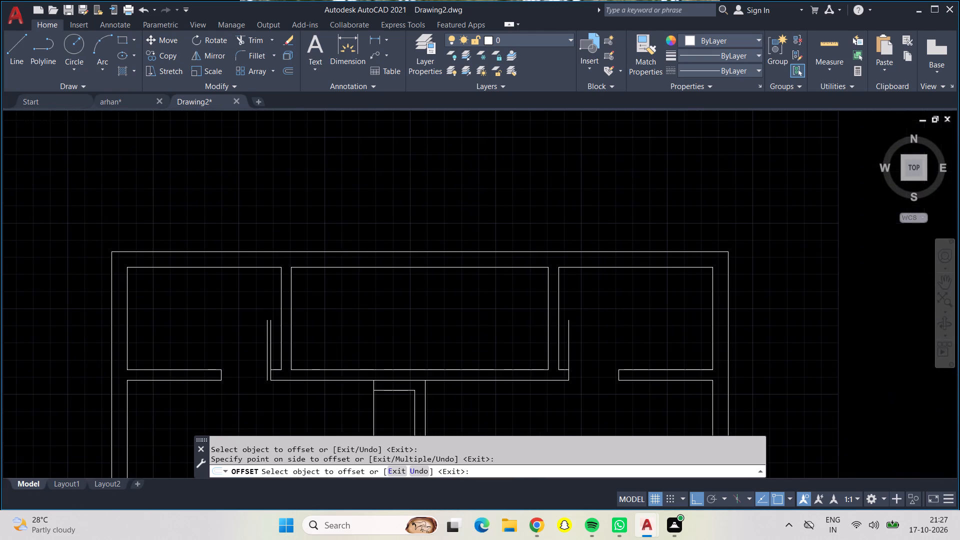
scroll(578, 334, up, 3)
click(537, 359)
click(605, 348)
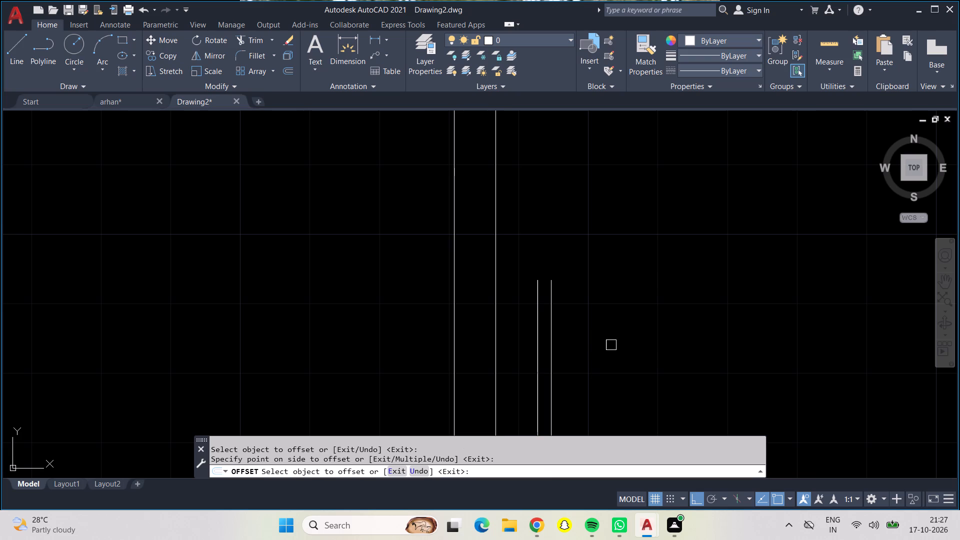
scroll(613, 343, down, 1)
middle_drag(613, 343, 608, 264)
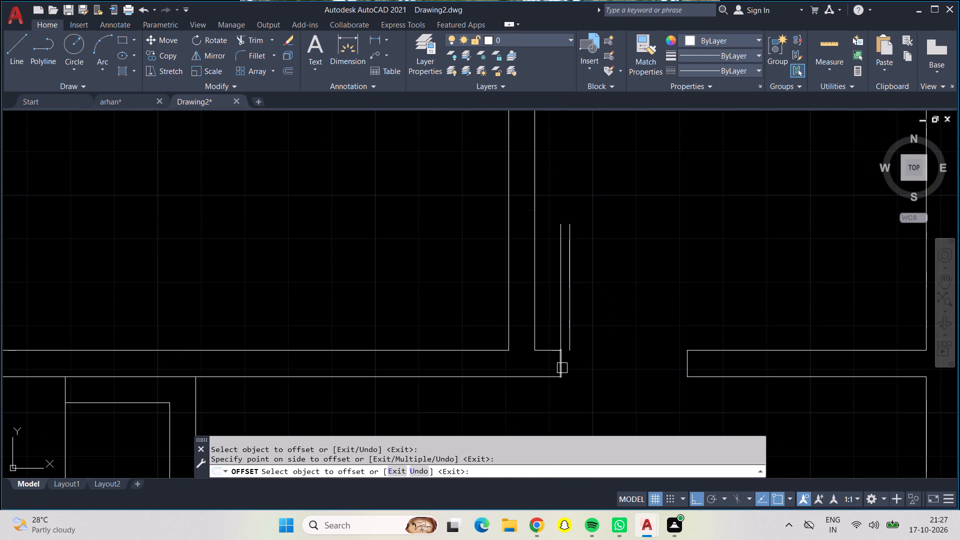
click(562, 367)
click(598, 365)
scroll(600, 362, down, 2)
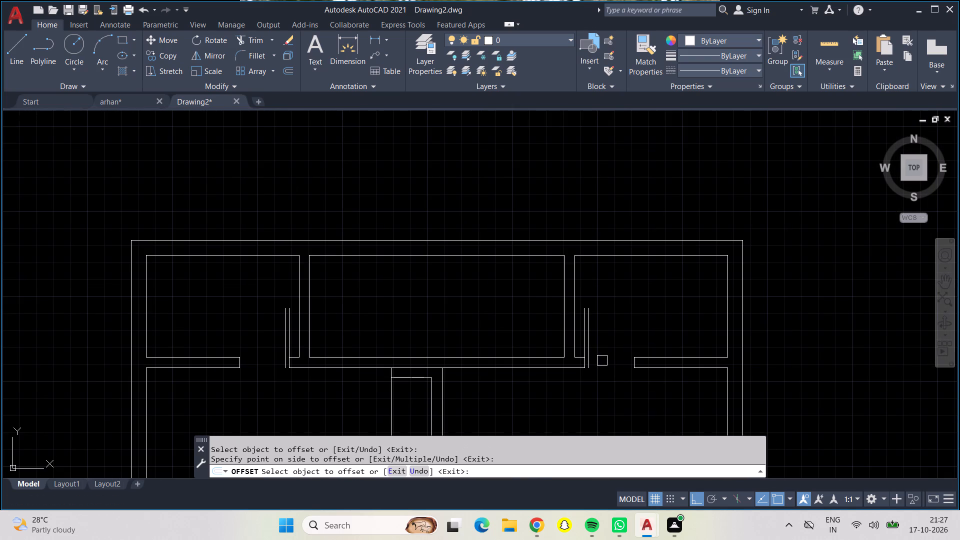
key(Escape)
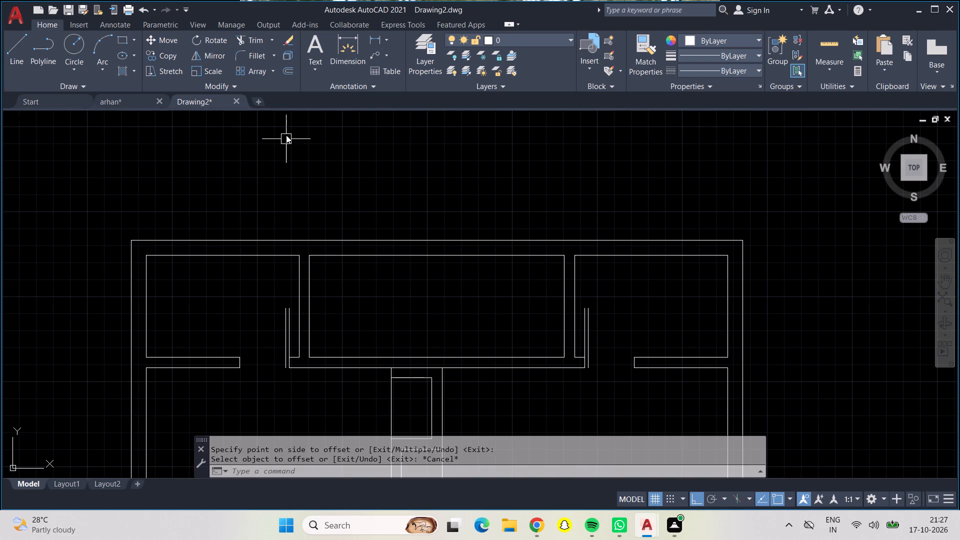
Draw 2'-5" radius door-swing circles at the northwest and northeast corner rooms' south doors, centred on the hinge-side inner wall corners.
click(81, 50)
scroll(284, 366, up, 3)
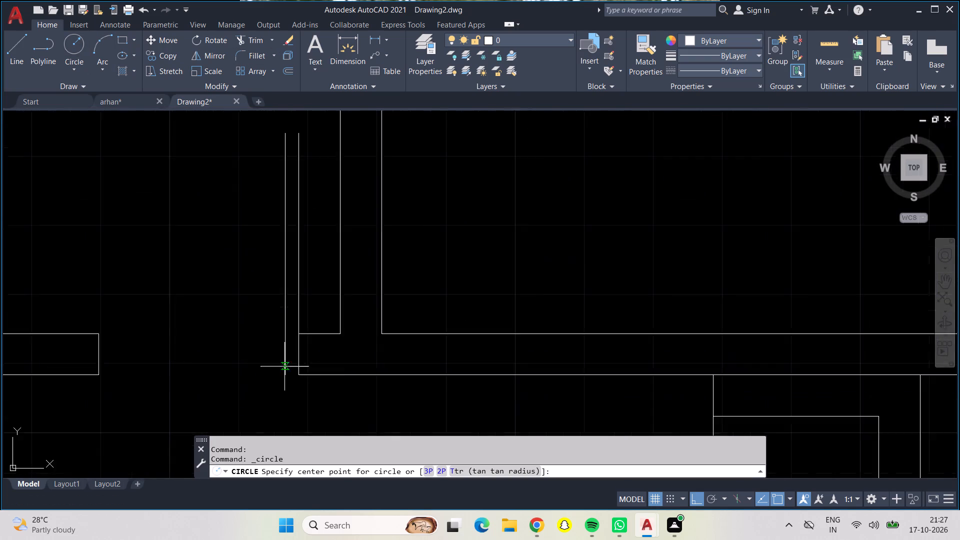
click(298, 335)
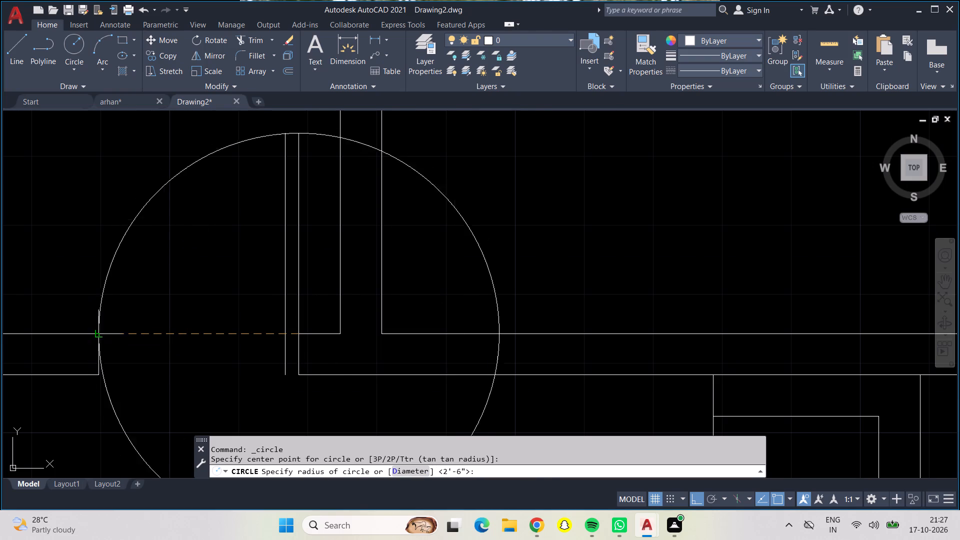
click(99, 331)
scroll(240, 330, down, 2)
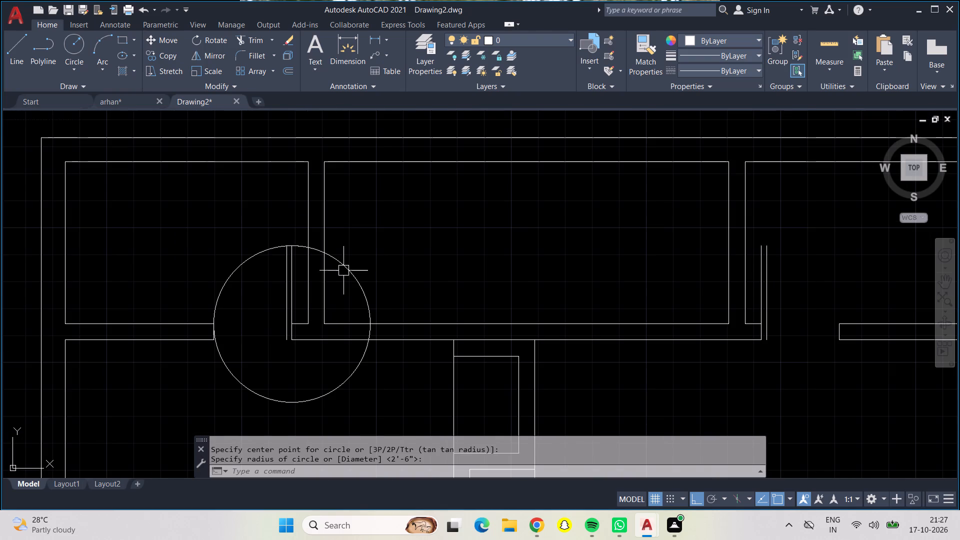
click(67, 46)
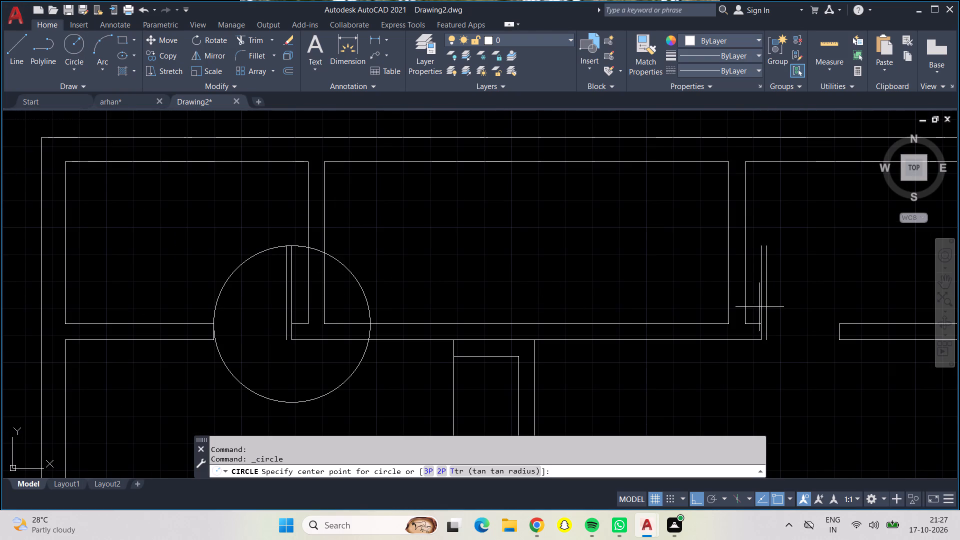
scroll(763, 325, up, 2)
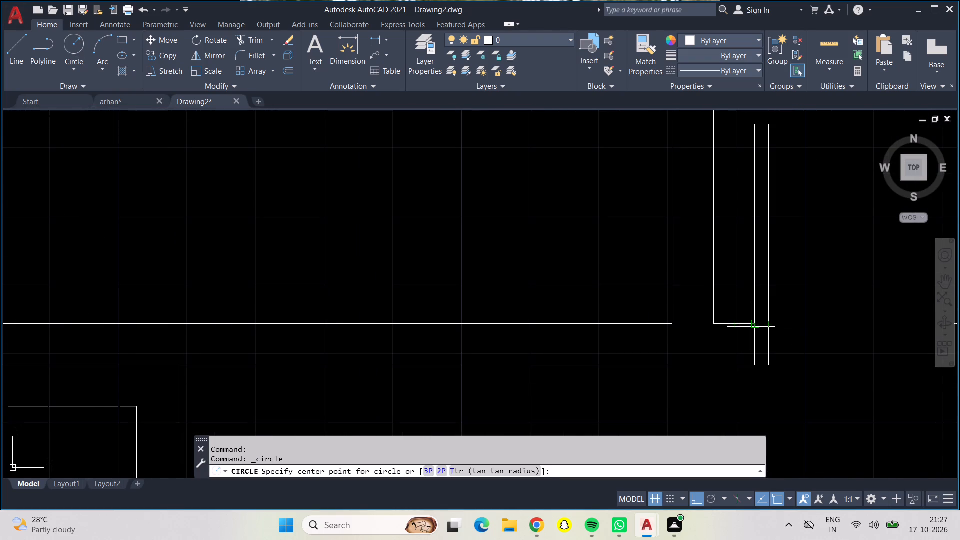
click(753, 327)
scroll(826, 319, down, 1)
middle_drag(826, 319, 597, 352)
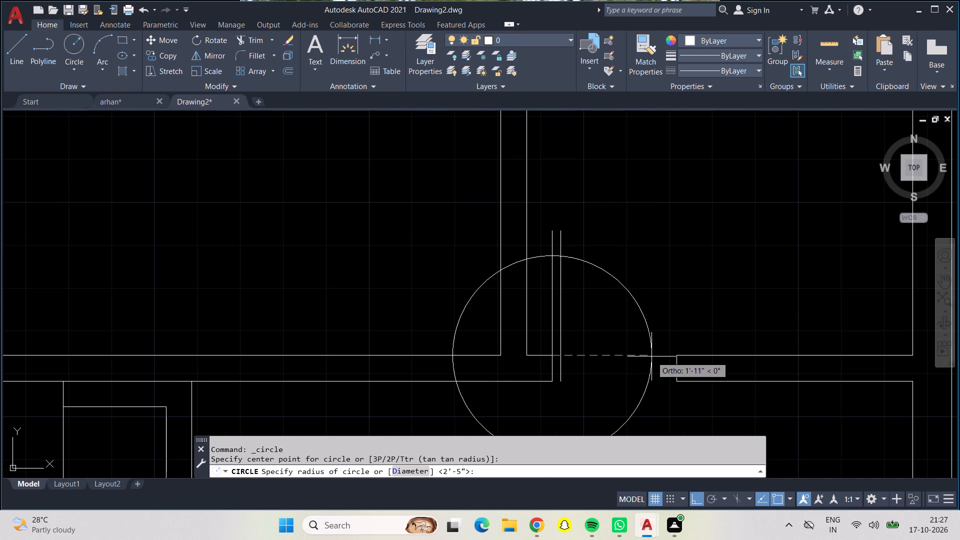
click(674, 356)
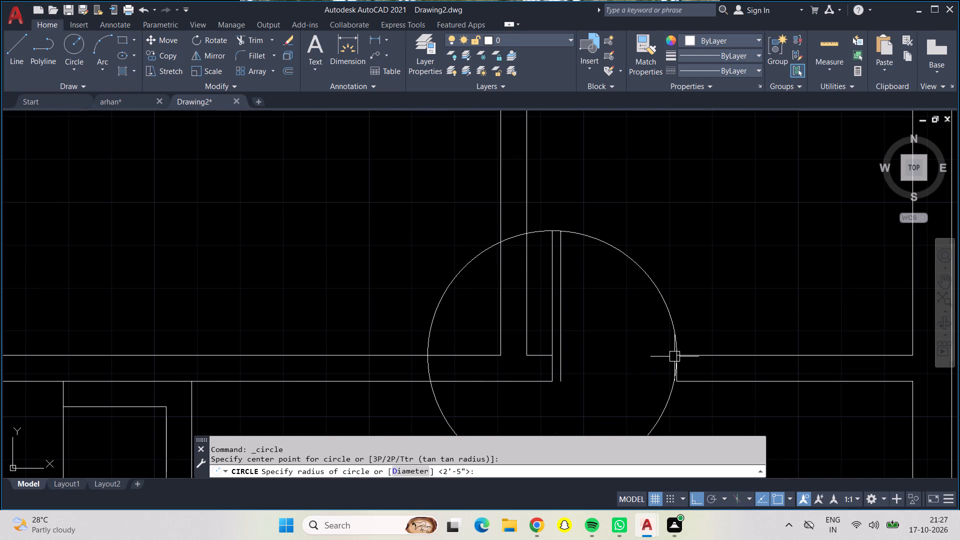
Draw 3'-0" radius door-swing circles at the two large rooms' south doors, from the hinge-side inner corners to the opposite jambs.
scroll(652, 359, down, 1)
scroll(476, 320, down, 1)
middle_drag(476, 320, 479, 220)
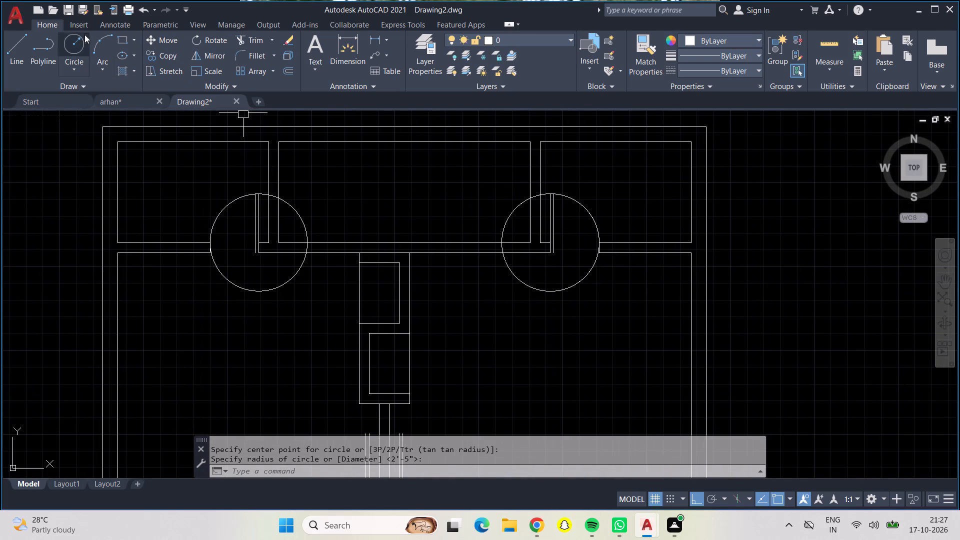
click(73, 46)
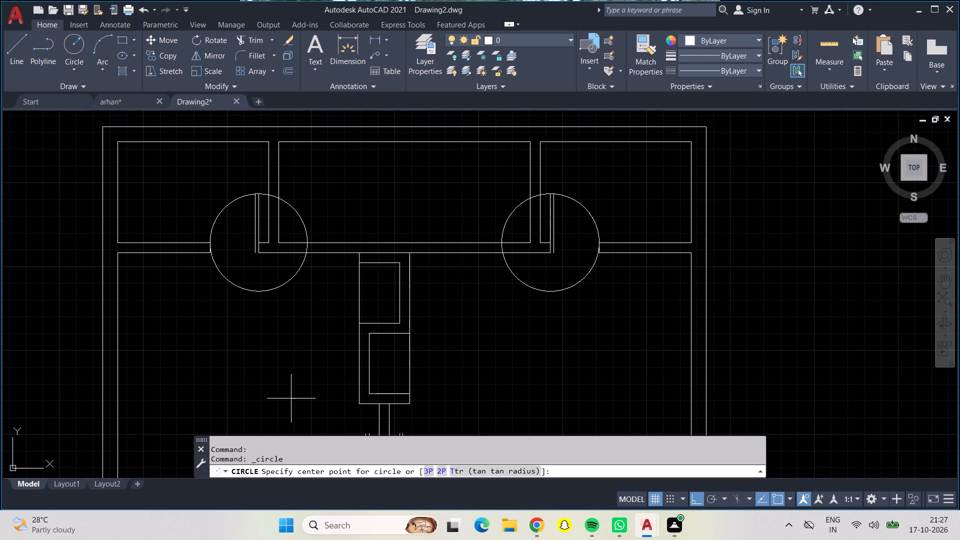
middle_drag(299, 407, 347, 199)
scroll(406, 283, up, 3)
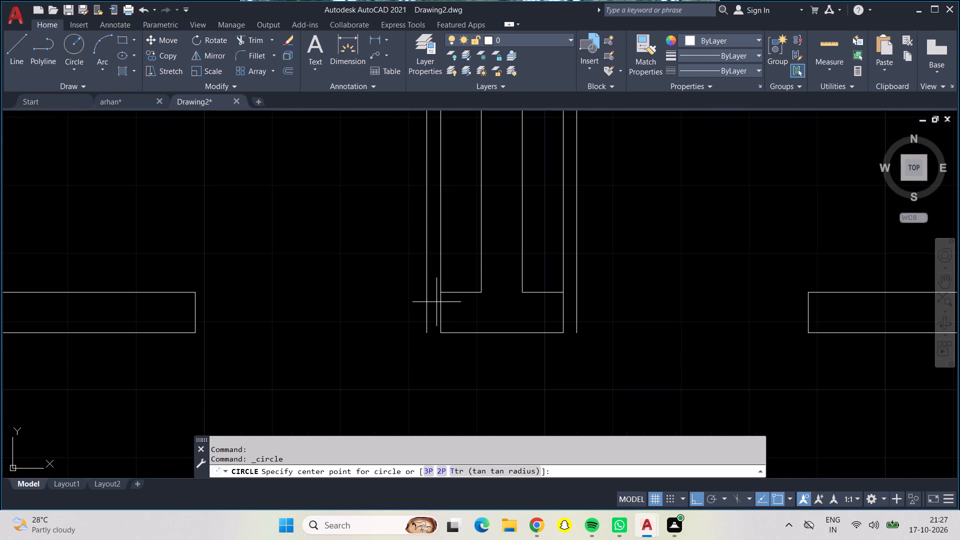
click(441, 294)
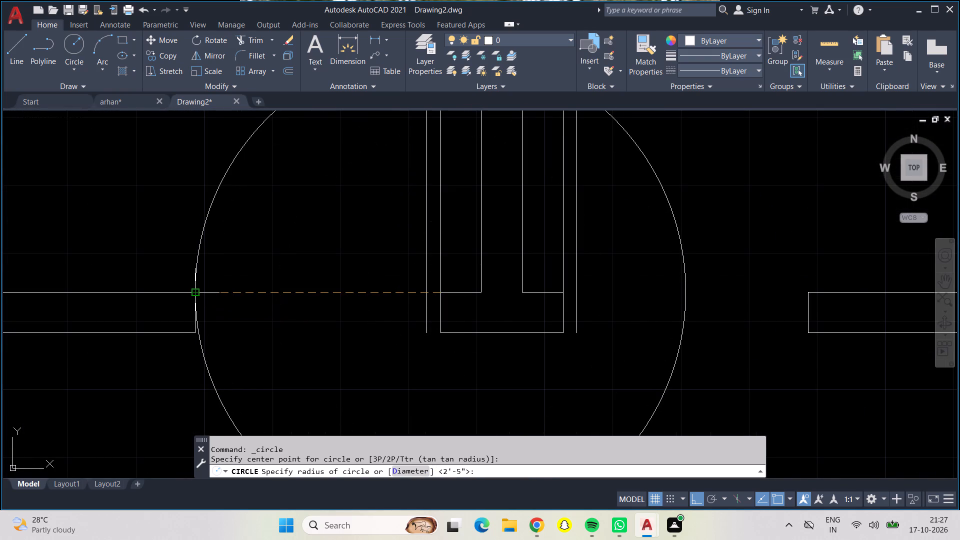
click(194, 295)
scroll(215, 295, down, 2)
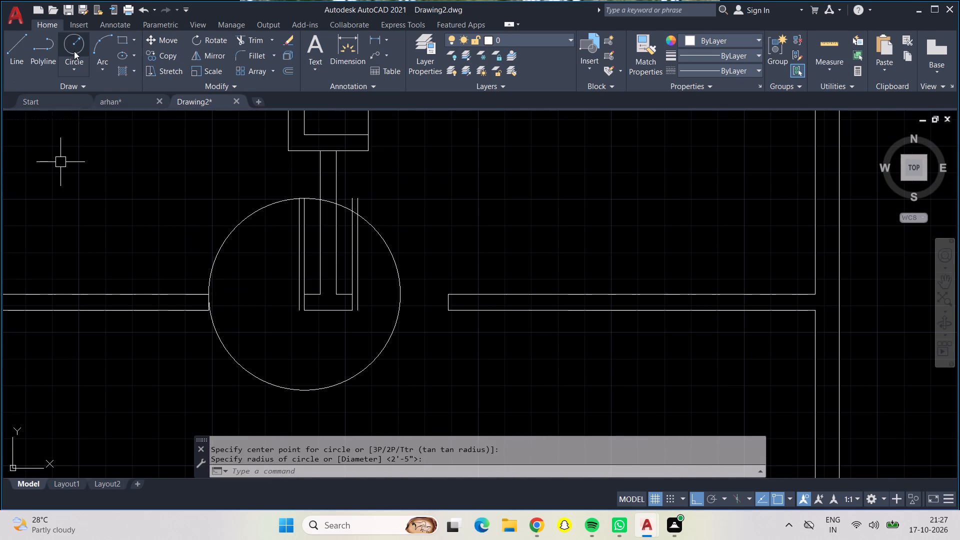
click(74, 49)
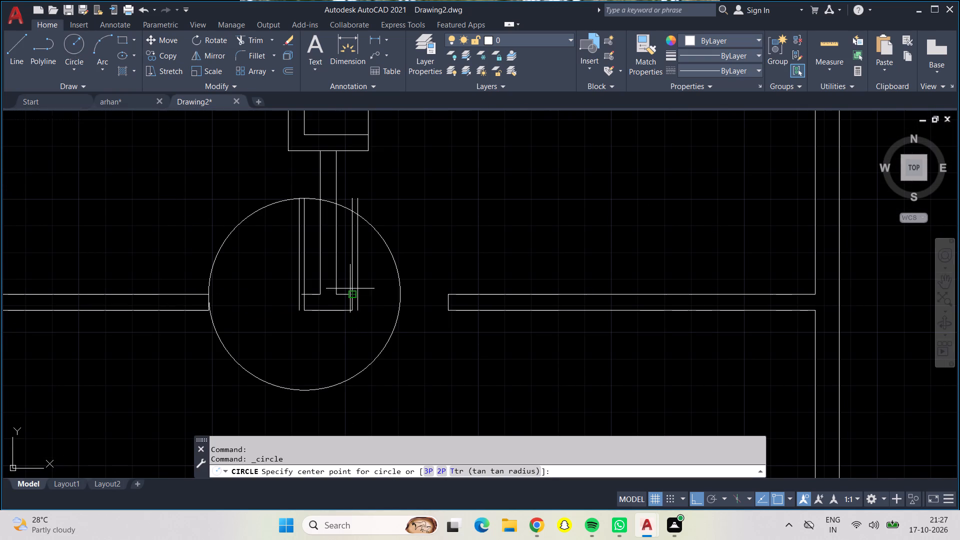
click(350, 293)
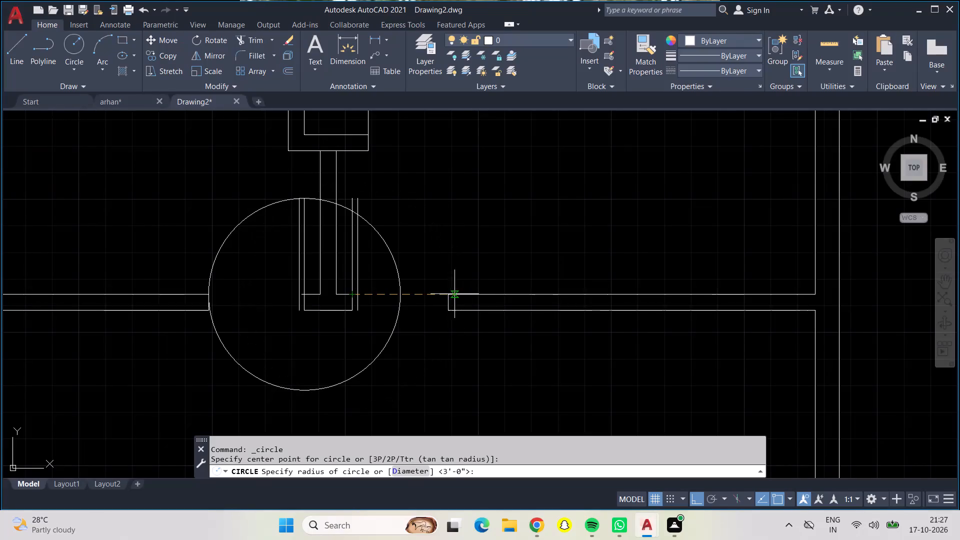
click(447, 294)
Draw 3'-0" radius door-swing circles at the north doors of the south middle room and stair area, centred on the hinge-side south corners.
scroll(417, 289, down, 1)
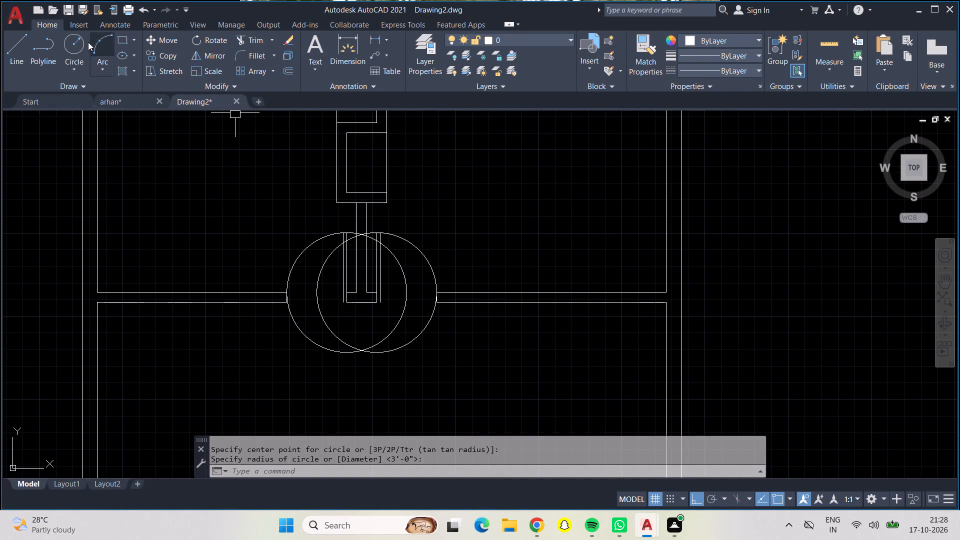
click(72, 46)
middle_drag(252, 404, 256, 357)
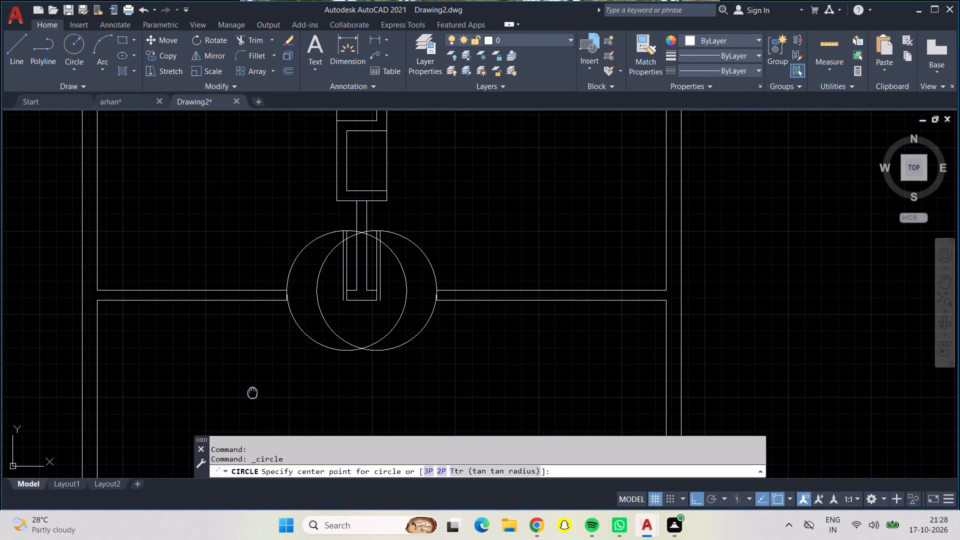
middle_drag(256, 357, 288, 153)
click(349, 262)
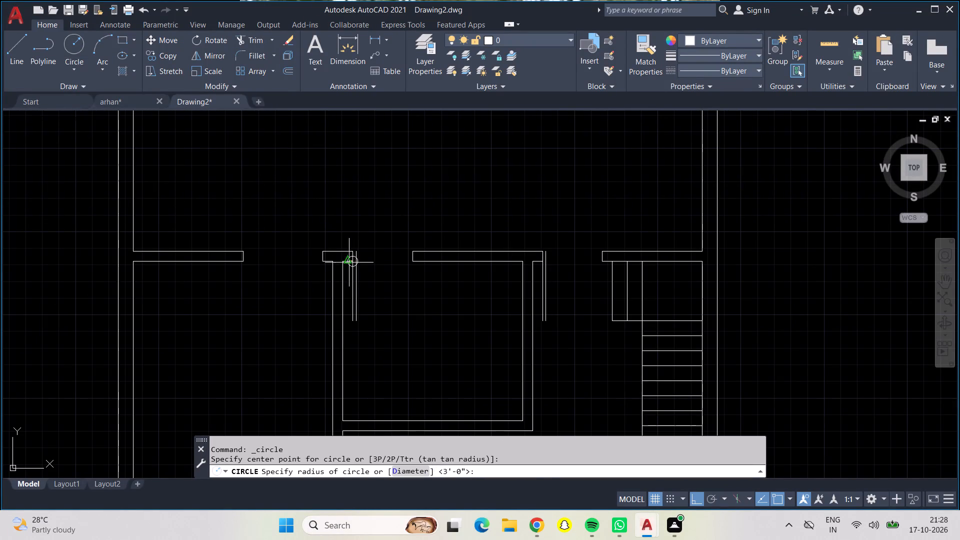
click(409, 262)
click(72, 48)
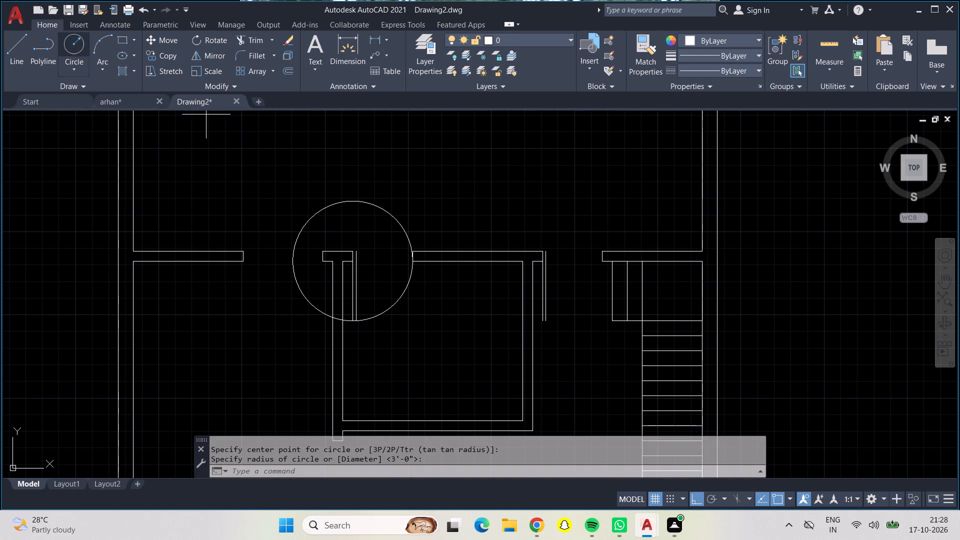
click(540, 262)
click(600, 260)
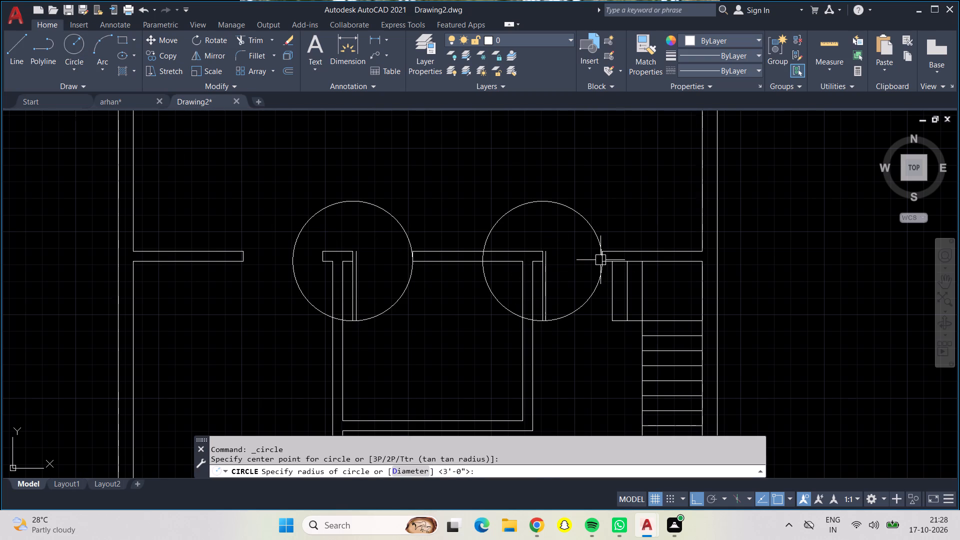
Draw a door-swing circle at the southwest room's east door, from the leaf's hinge point to the jamb across the opening.
click(66, 48)
middle_drag(254, 345, 276, 211)
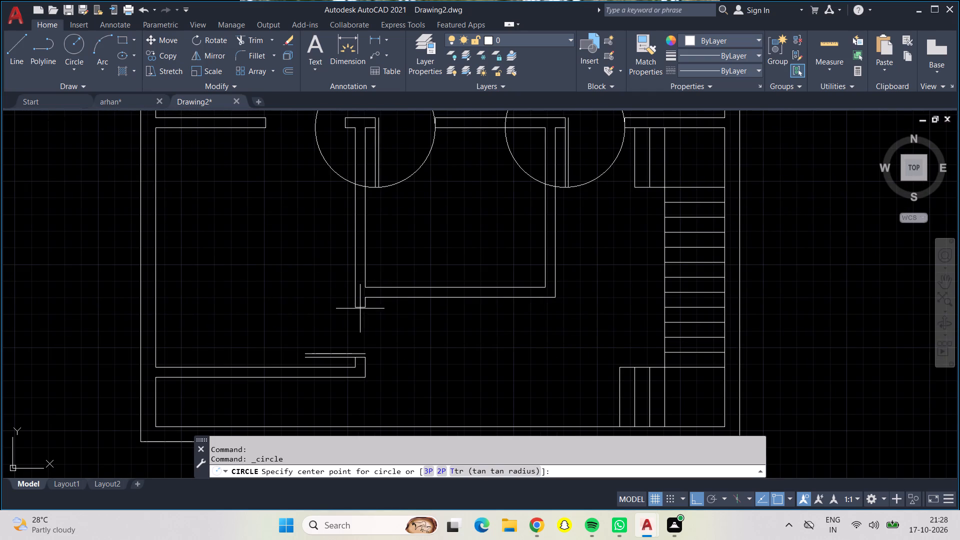
click(353, 356)
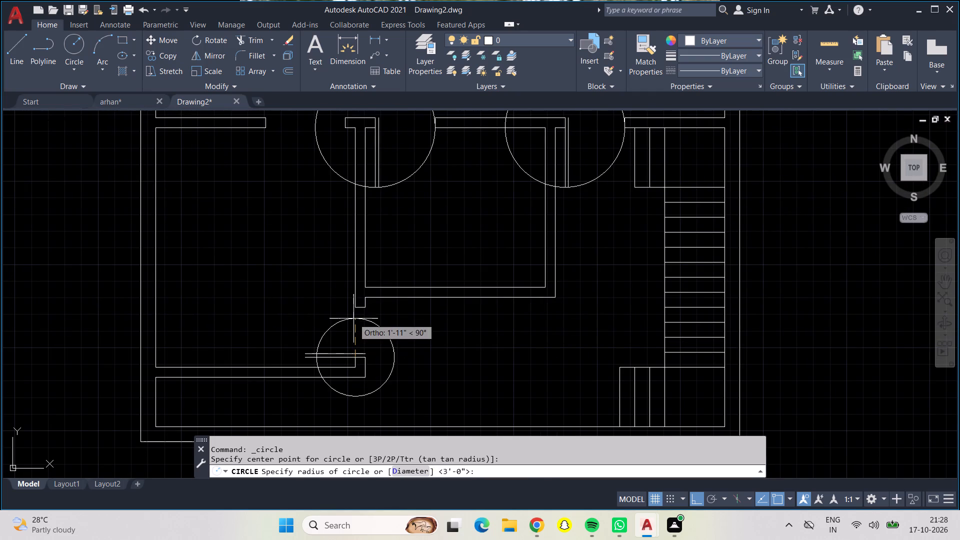
click(354, 310)
scroll(355, 310, down, 1)
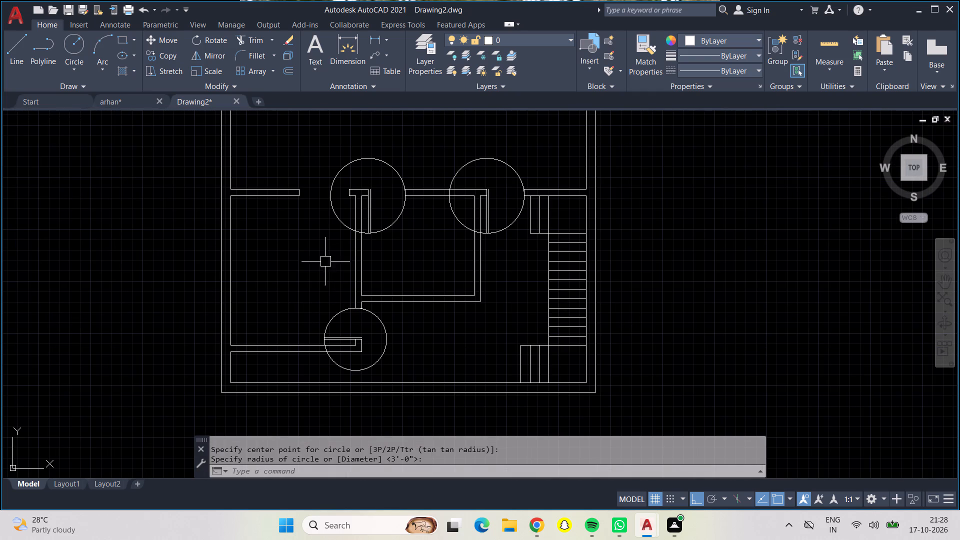
Delete the door-swing circle at the south middle room's north door.
middle_drag(322, 244, 342, 336)
scroll(340, 297, up, 2)
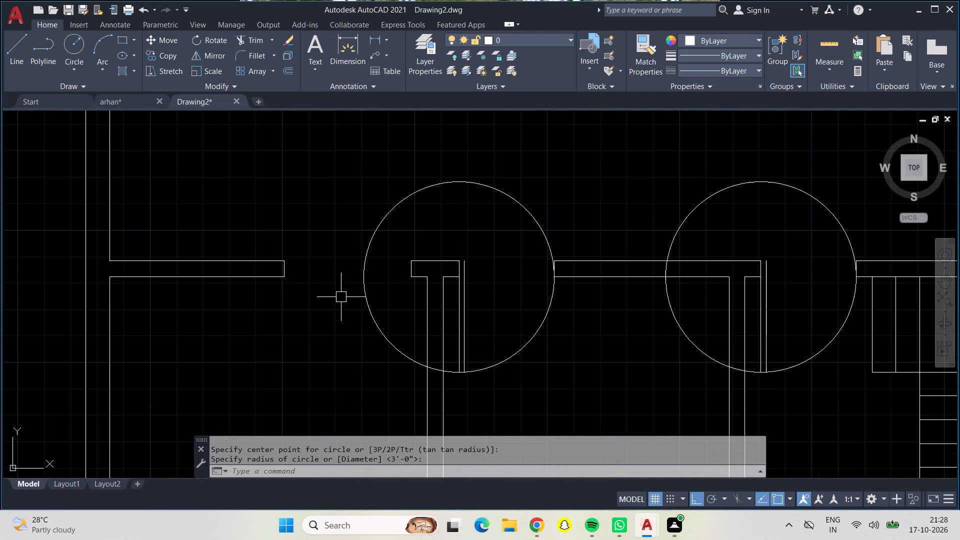
scroll(370, 308, up, 1)
scroll(371, 308, down, 1)
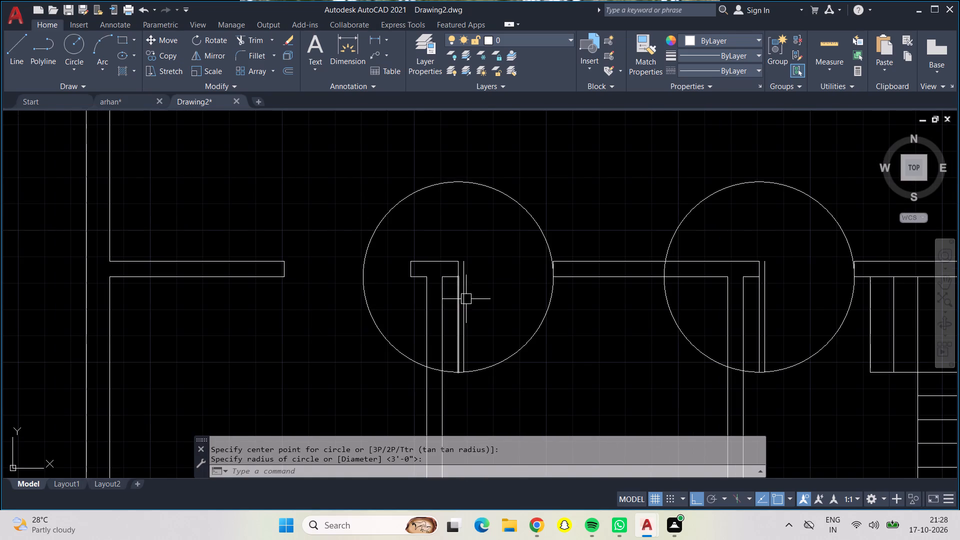
click(549, 246)
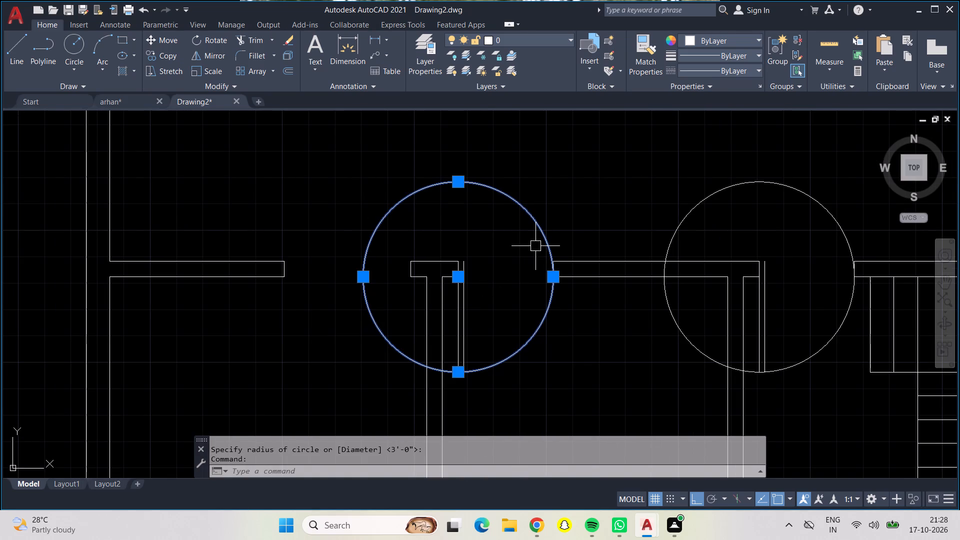
key(Delete)
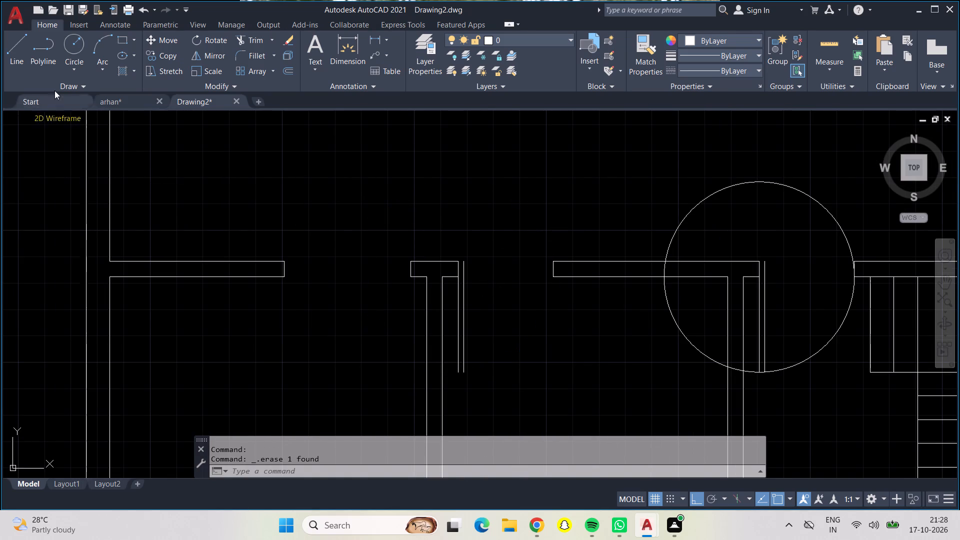
Close the southwest room's existing north wall opening with wall lines between its two jambs, along both wall faces.
click(7, 58)
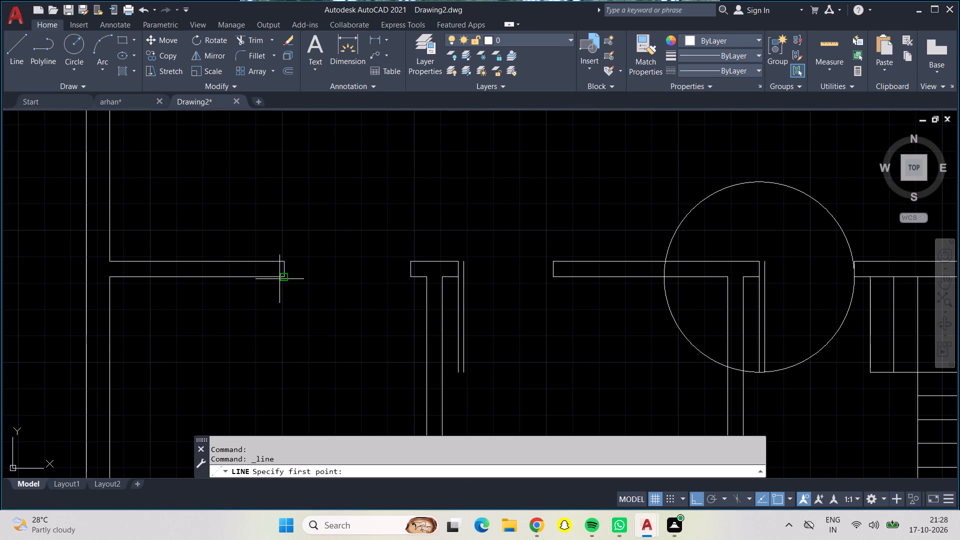
click(283, 279)
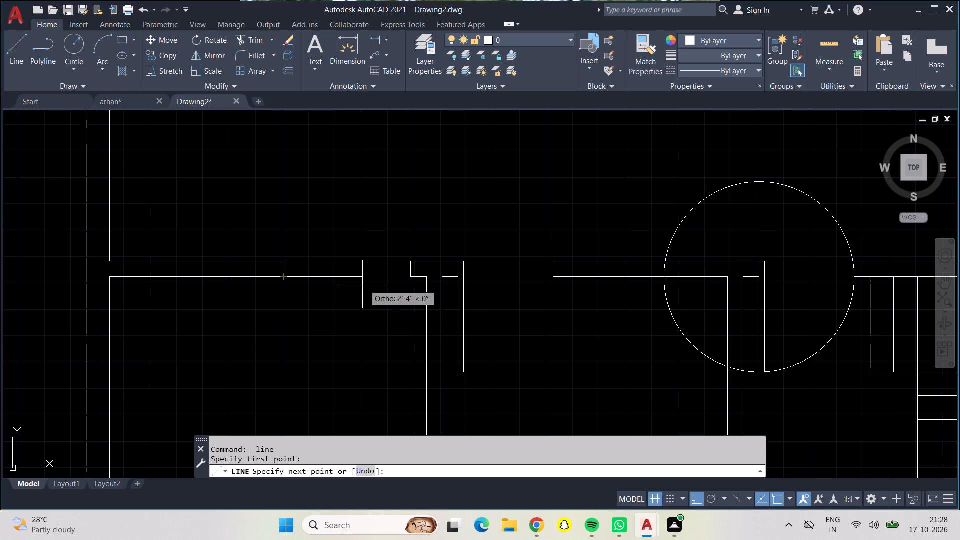
click(413, 279)
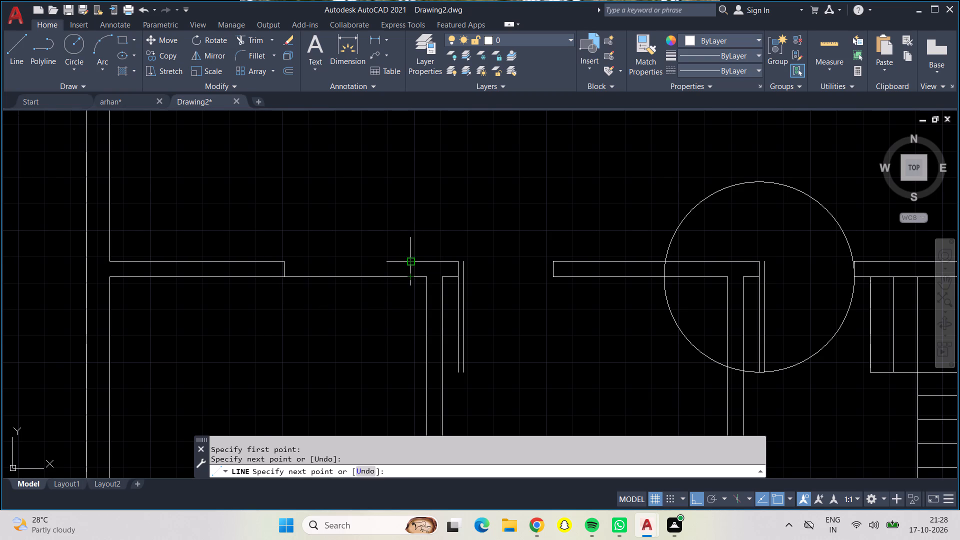
drag(413, 258, 403, 261)
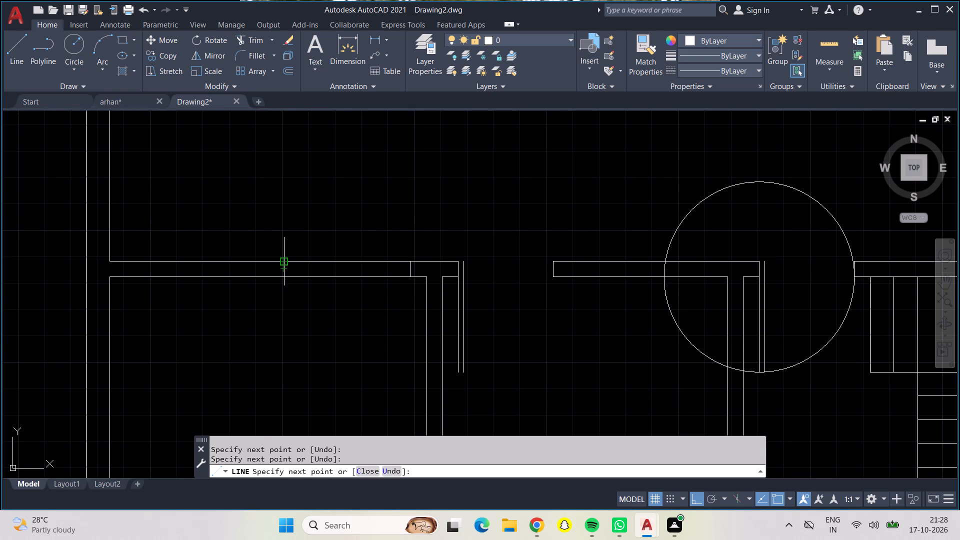
click(283, 260)
key(Escape)
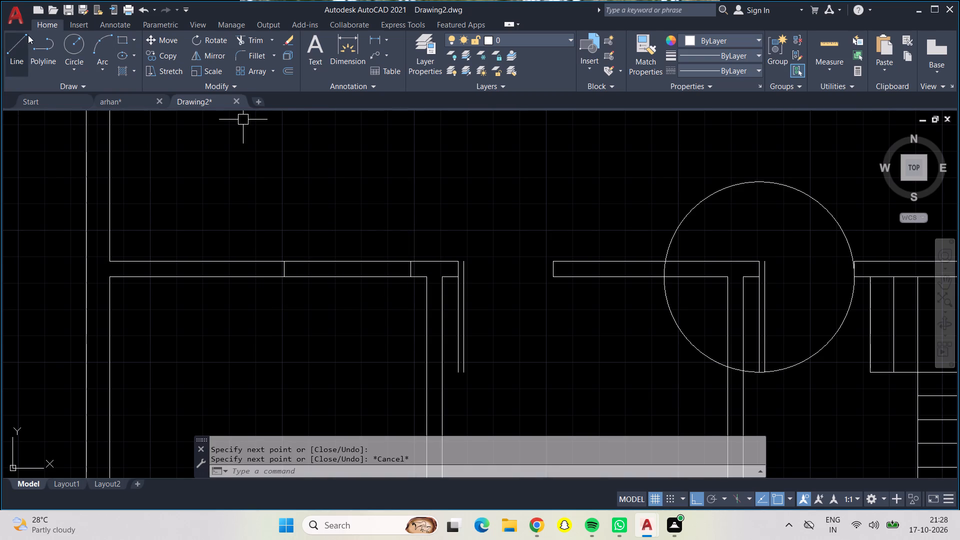
Outline a 3' wide door opening in the southwest room's north wall, measured west from the east jamb's south corner.
click(26, 44)
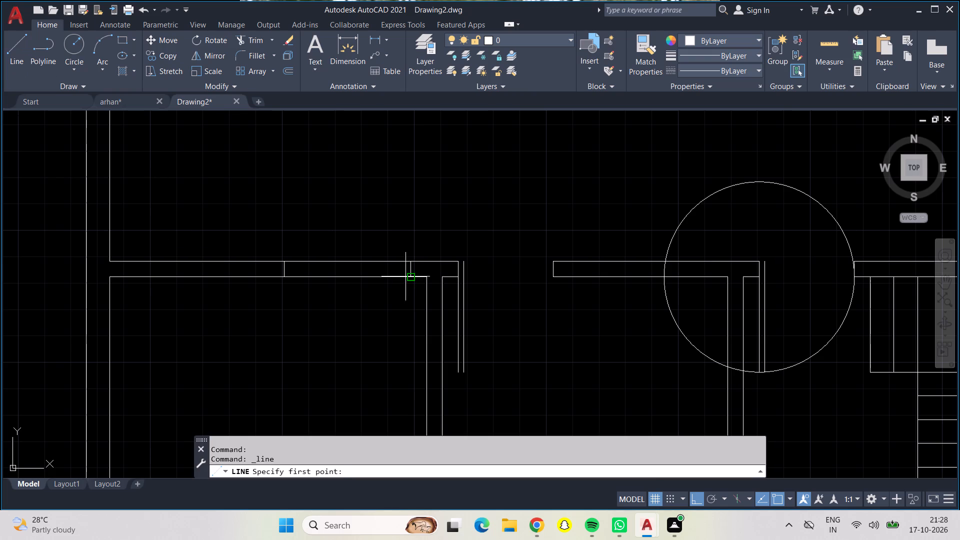
click(408, 276)
text(3')
key(Return)
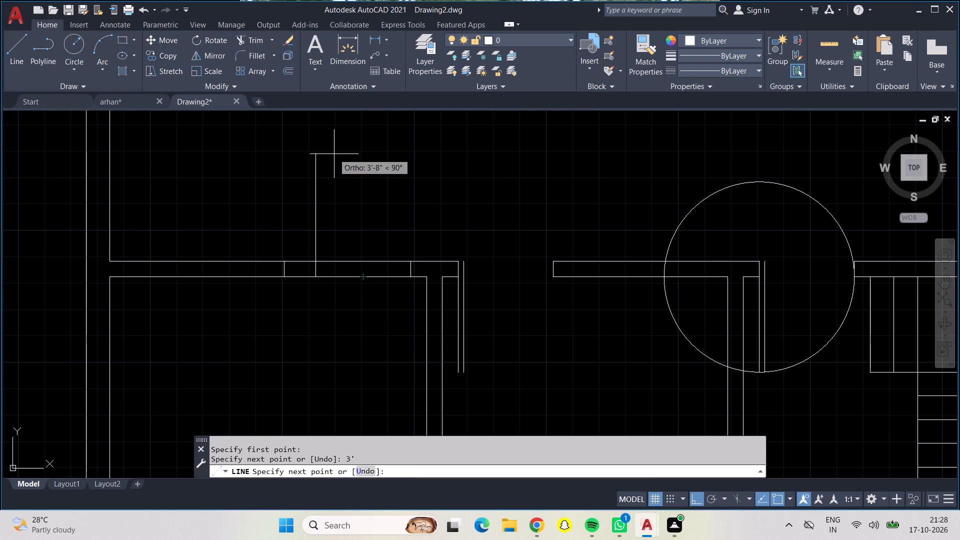
click(313, 260)
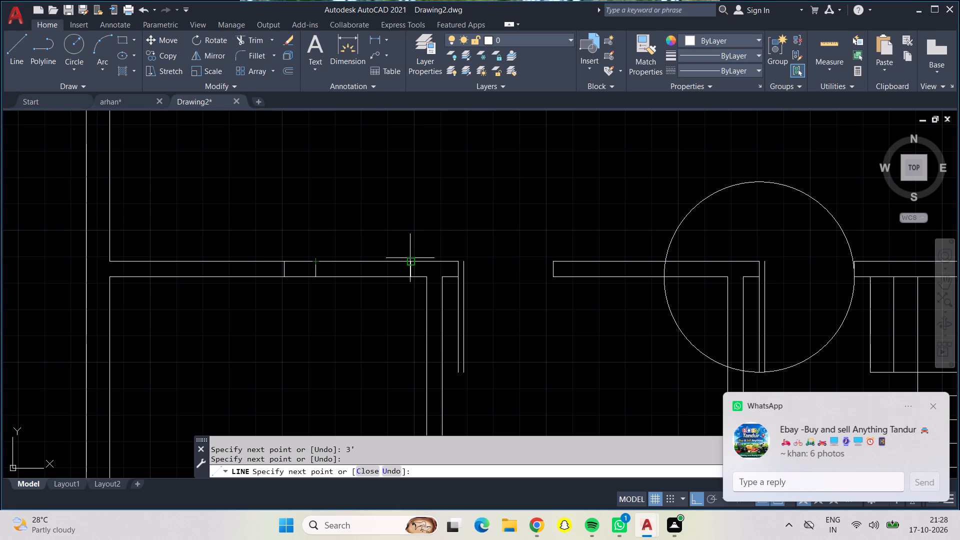
click(414, 259)
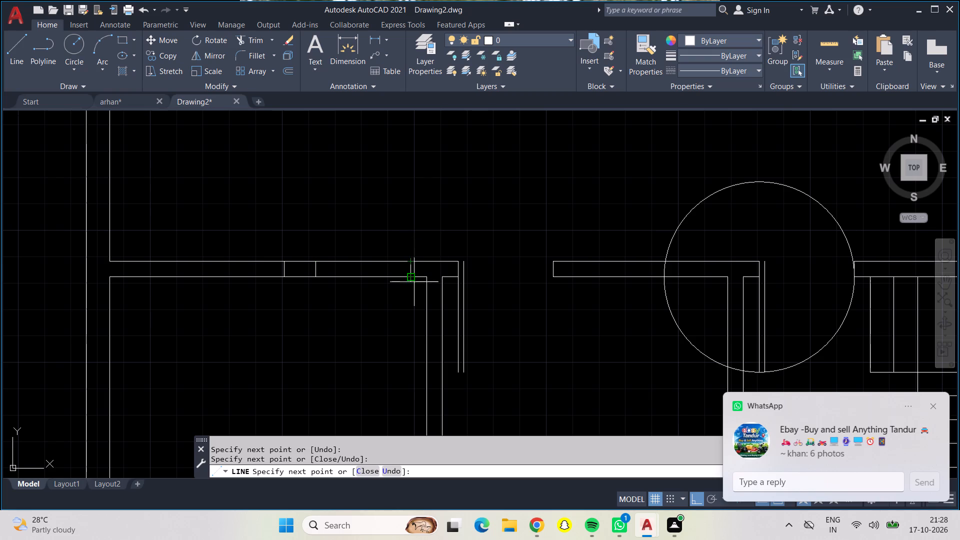
click(413, 279)
Draw a 3' door leaf line running south from the opening's east jamb.
text(3')
key(Return)
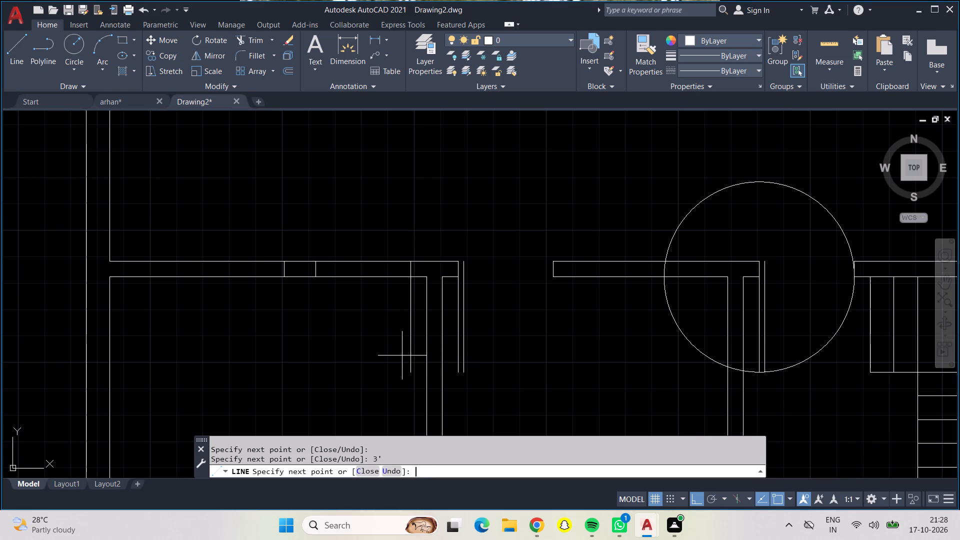
key(Return)
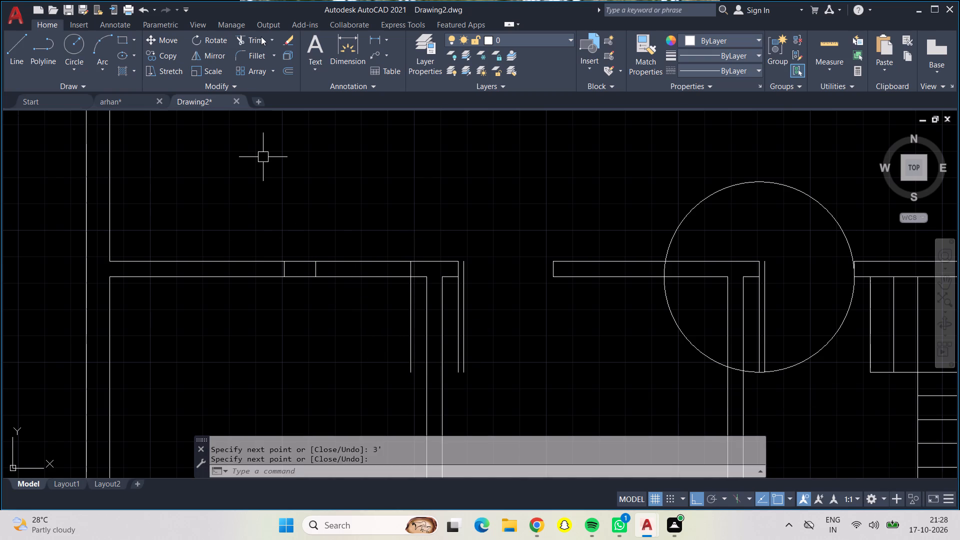
Trim away the old west jamb line and the wall lines across the southwest room's 3' north door opening.
click(256, 36)
click(283, 267)
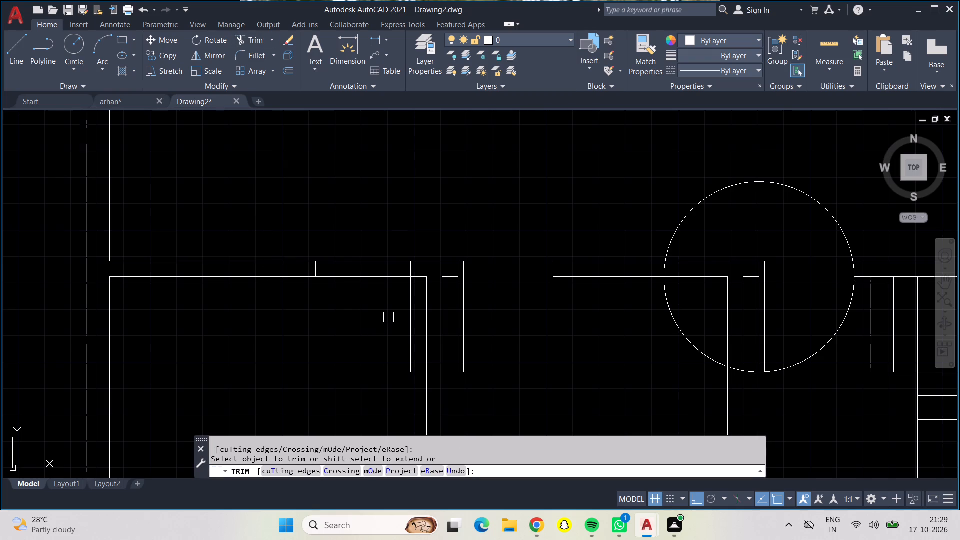
drag(377, 228, 374, 301)
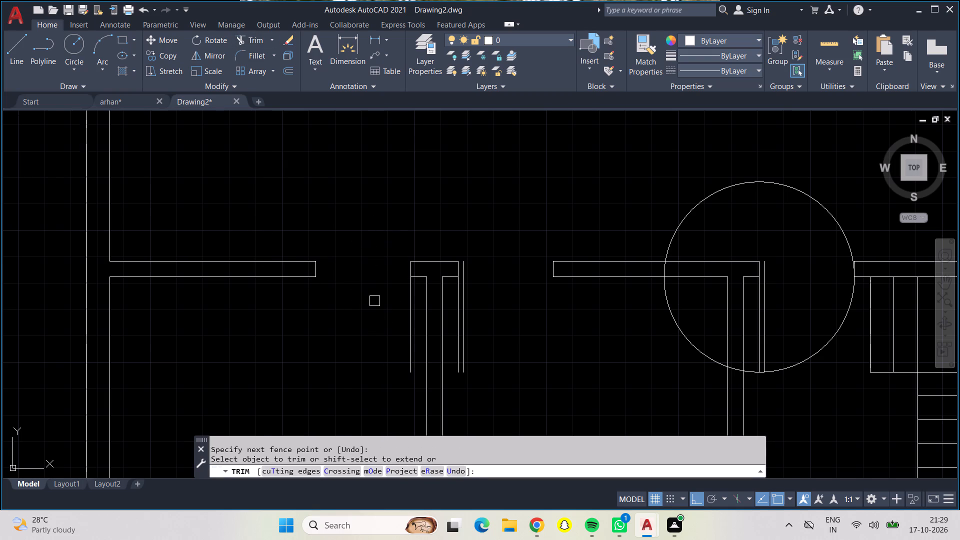
key(Escape)
Offset the southwest room's north door leaf line and east jamb line 2" to the west.
key(o)
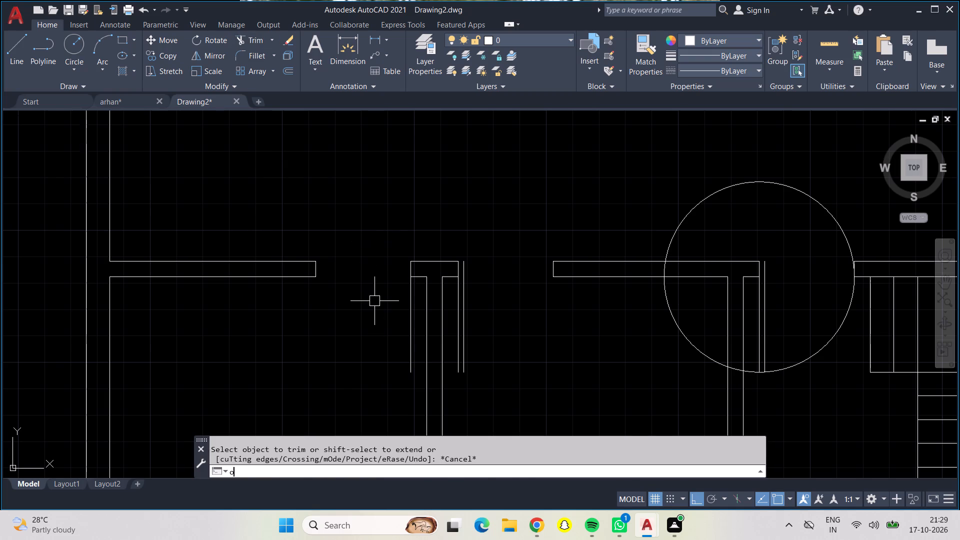
key(Return)
key(6)
key(BackSpace)
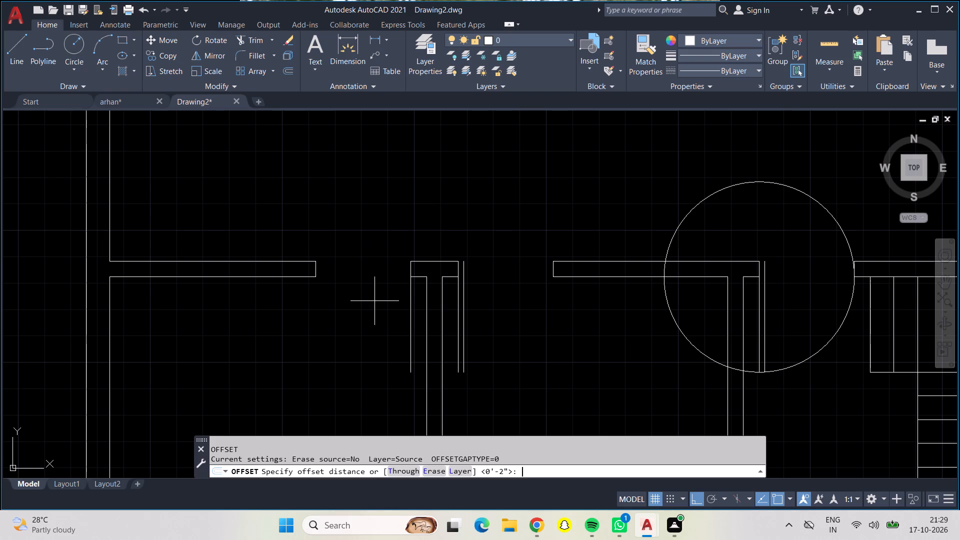
text(2")
key(Return)
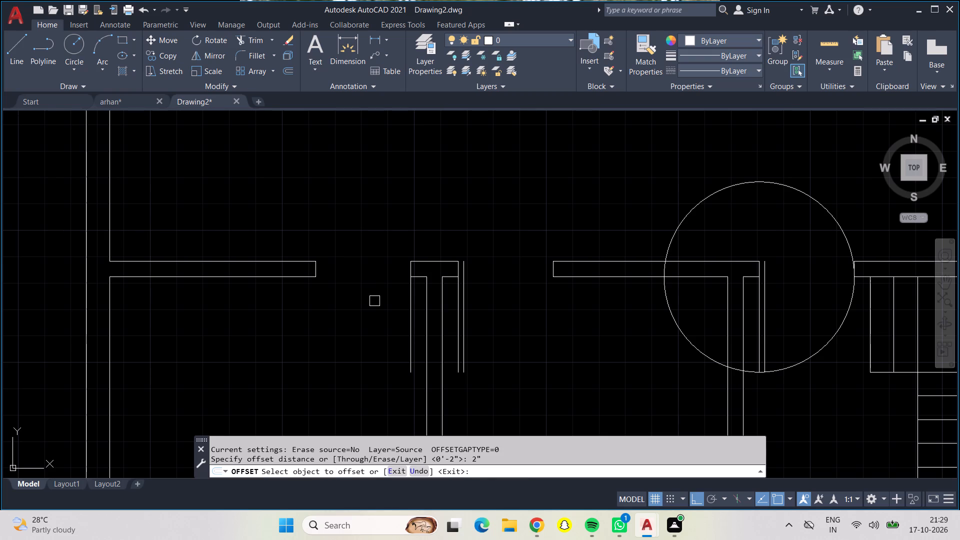
click(407, 344)
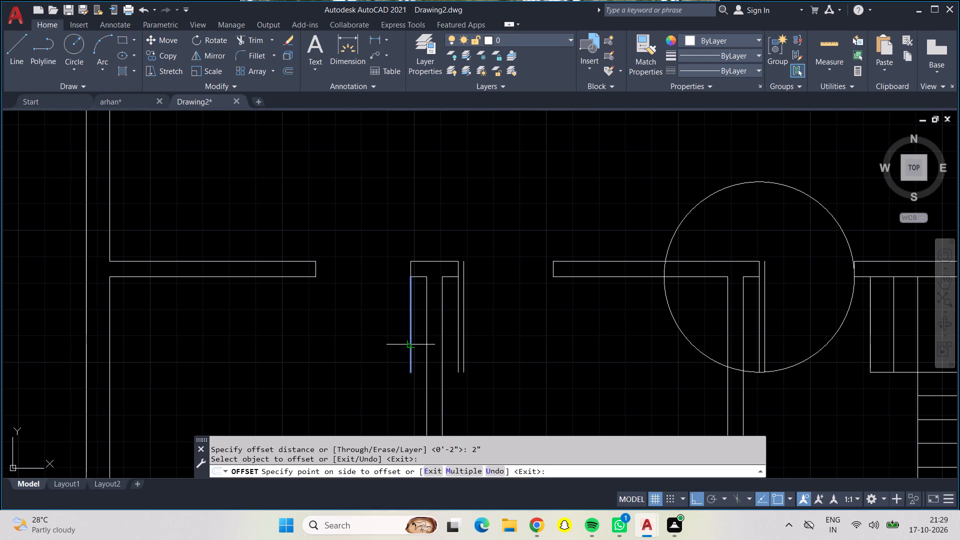
click(397, 345)
scroll(411, 274, up, 1)
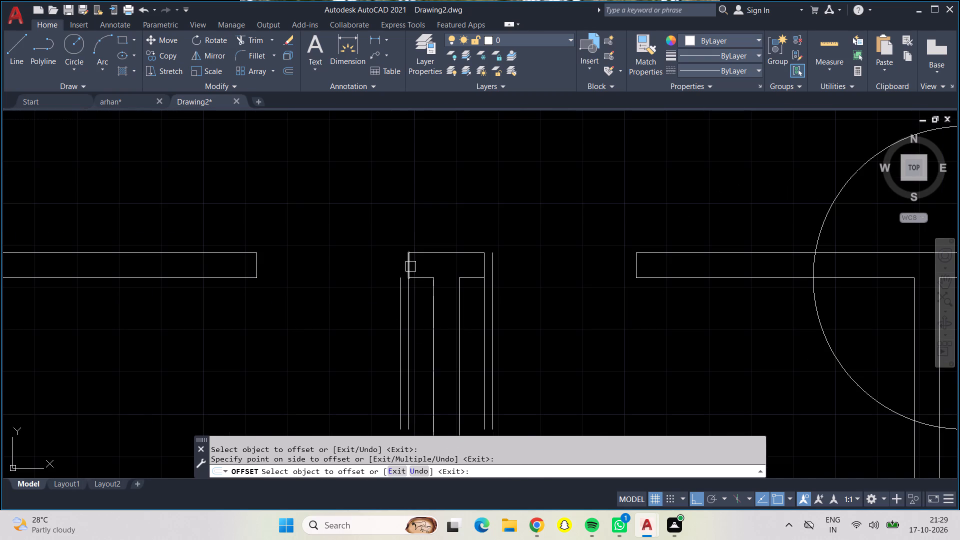
click(410, 265)
click(364, 264)
scroll(364, 263, down, 1)
key(Return)
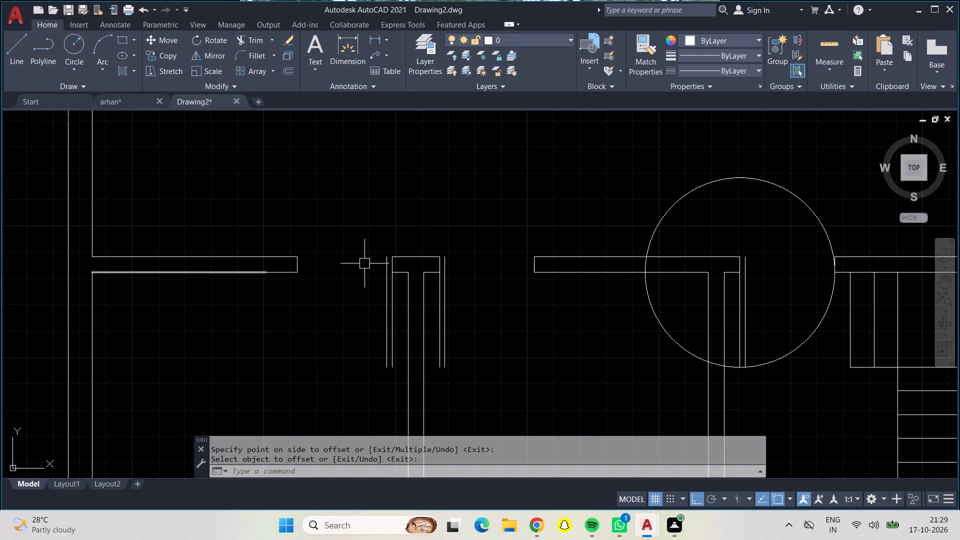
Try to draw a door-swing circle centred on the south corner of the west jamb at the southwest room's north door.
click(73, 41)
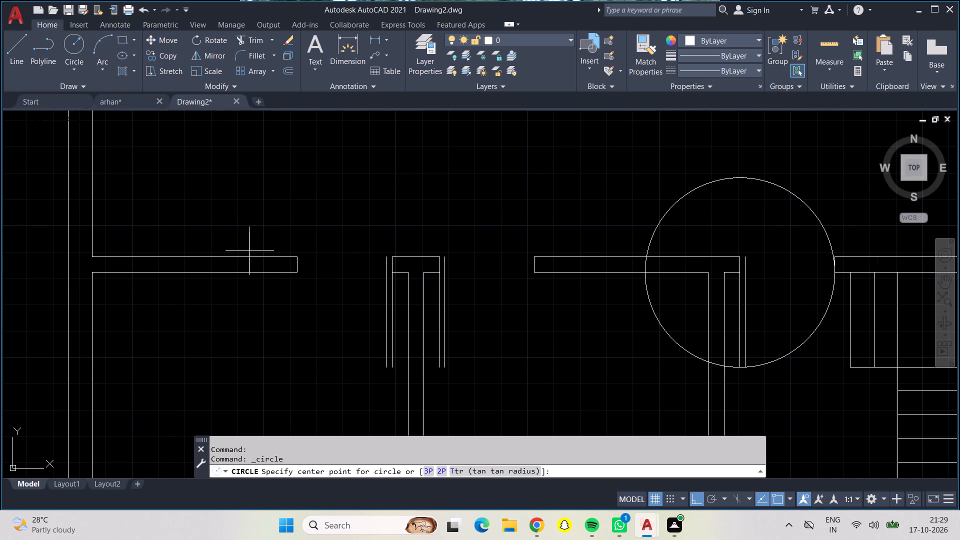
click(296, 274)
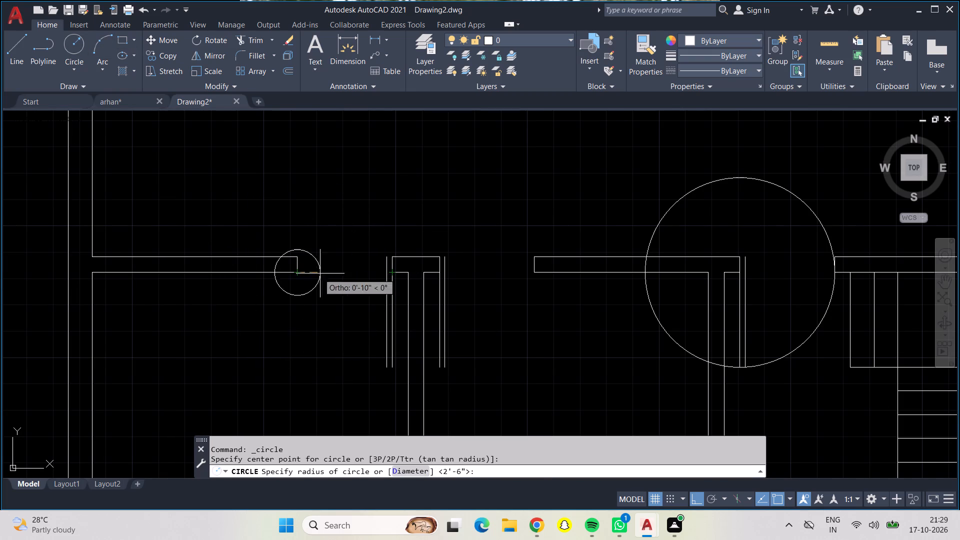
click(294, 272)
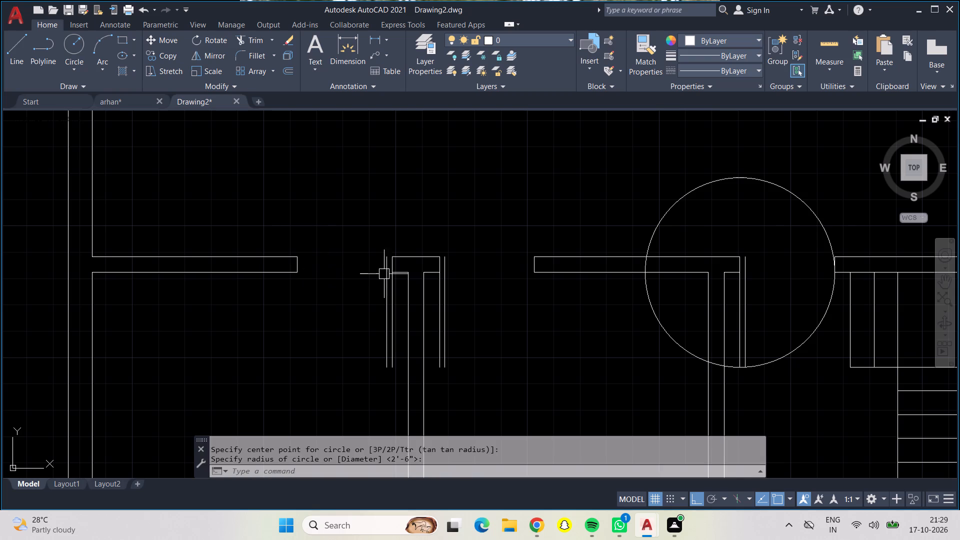
Draw a door-swing circle at the southwest room's north door, centred on the east jamb's south corner and reaching the west jamb.
click(76, 36)
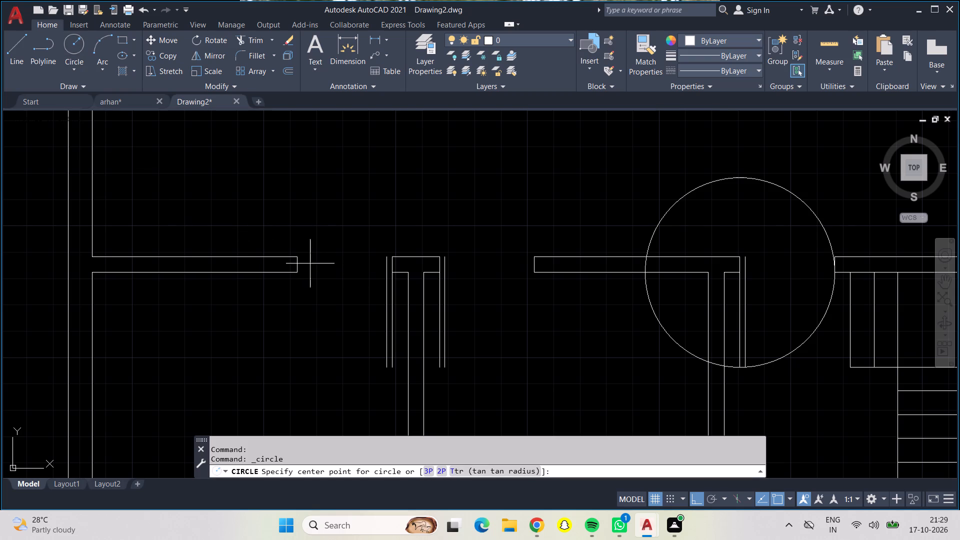
drag(392, 271, 367, 271)
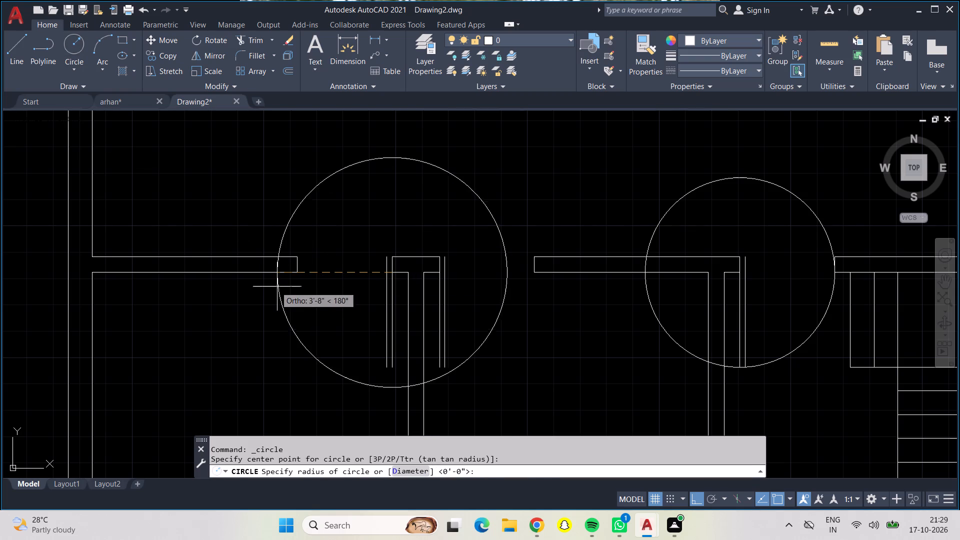
click(294, 276)
scroll(312, 276, down, 2)
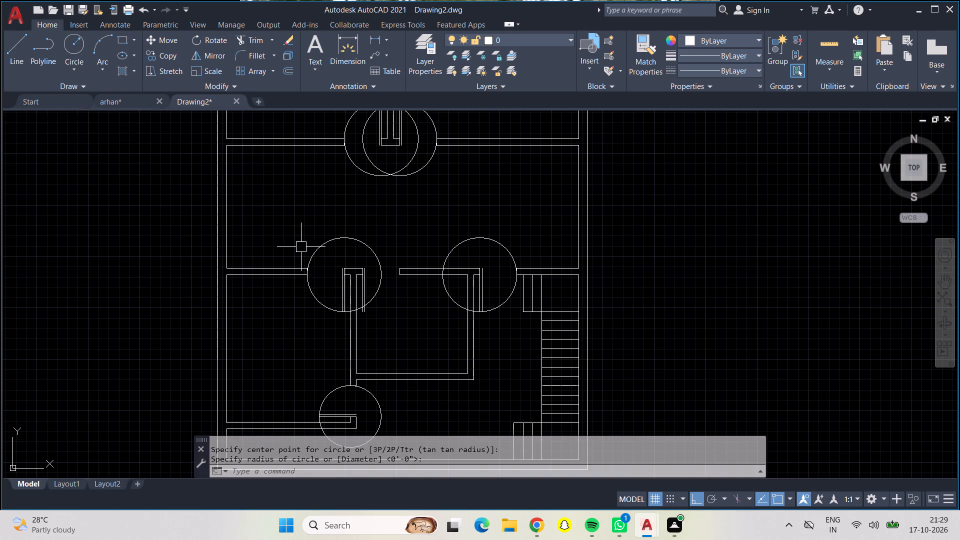
Trim the southwest room's north door-swing circle to a quarter arc between the west jamb and the leaf's south end.
click(246, 38)
drag(312, 233, 324, 238)
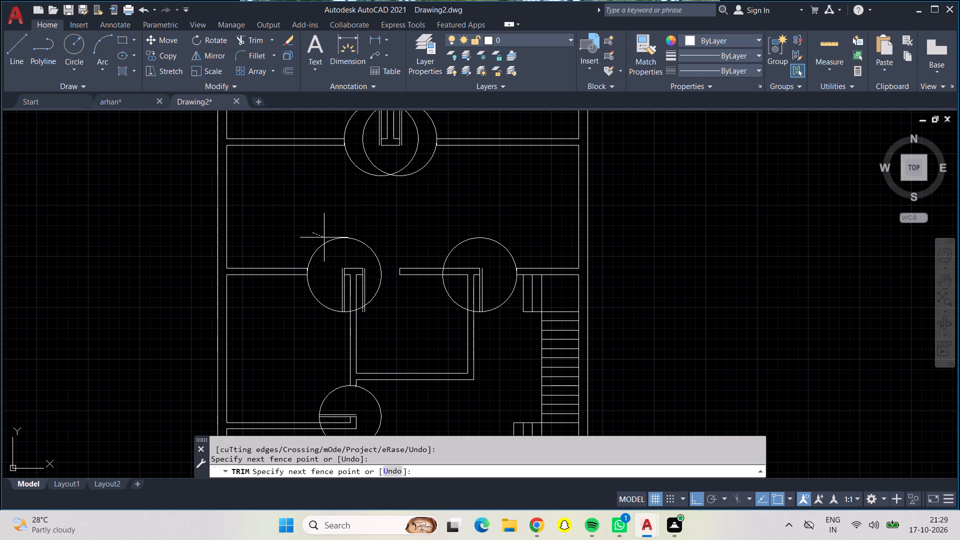
drag(324, 238, 365, 247)
scroll(351, 314, up, 3)
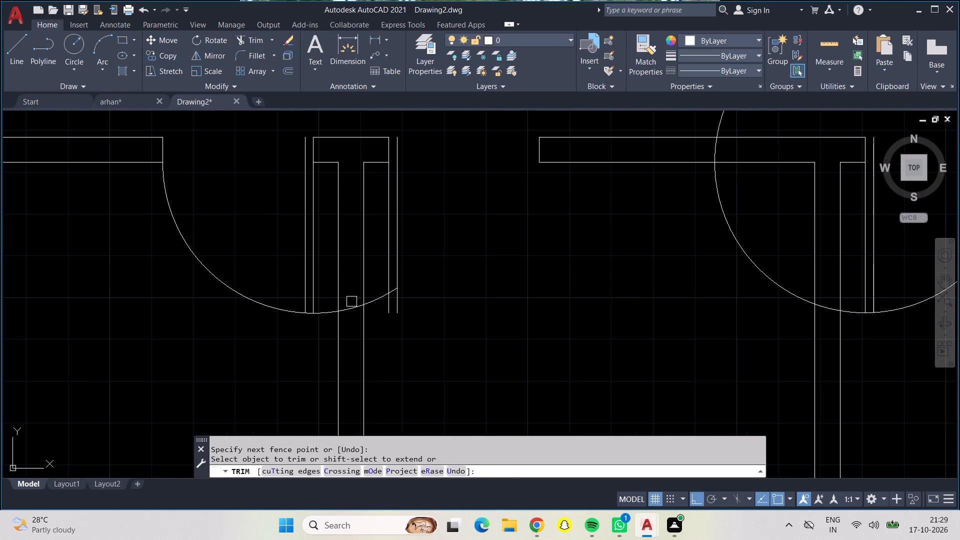
drag(353, 304, 342, 304)
click(319, 316)
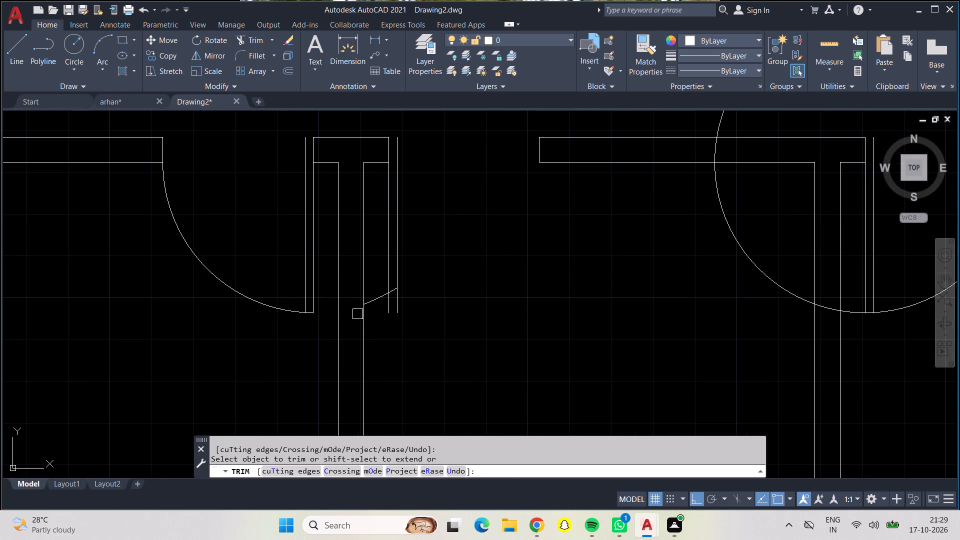
click(372, 294)
scroll(387, 289, up, 4)
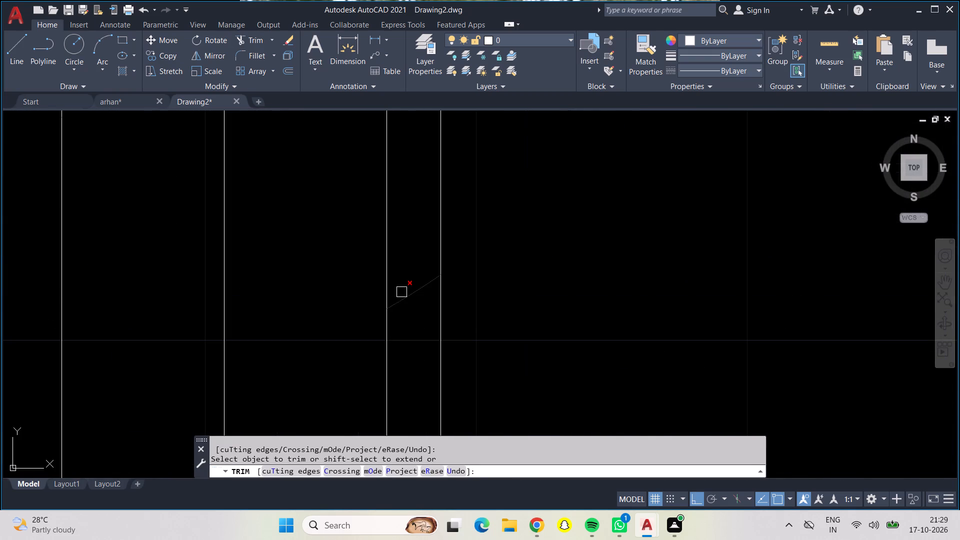
click(404, 292)
Trim the stair area's north door-swing circle to a quarter arc between the east jamb and the leaf's south end.
scroll(398, 295, up, 1)
scroll(396, 297, down, 6)
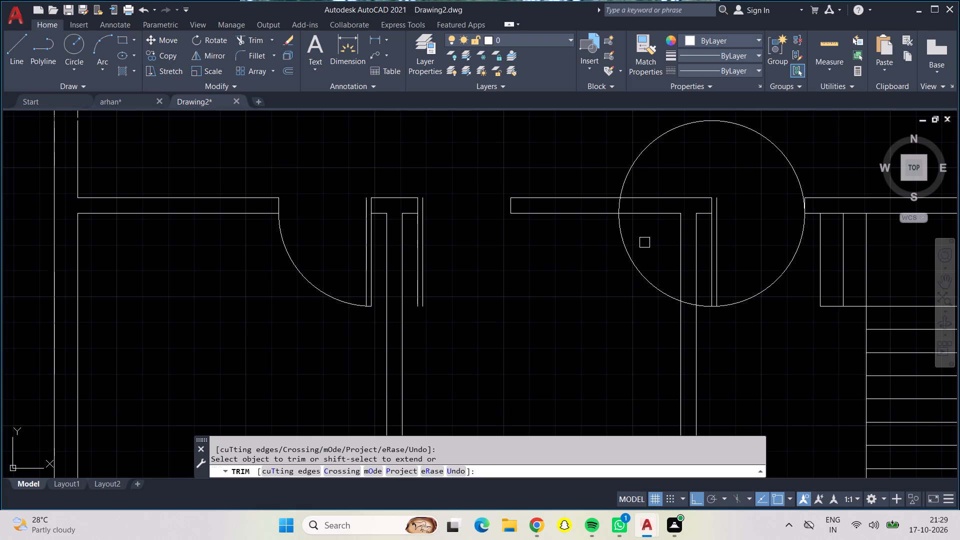
click(629, 255)
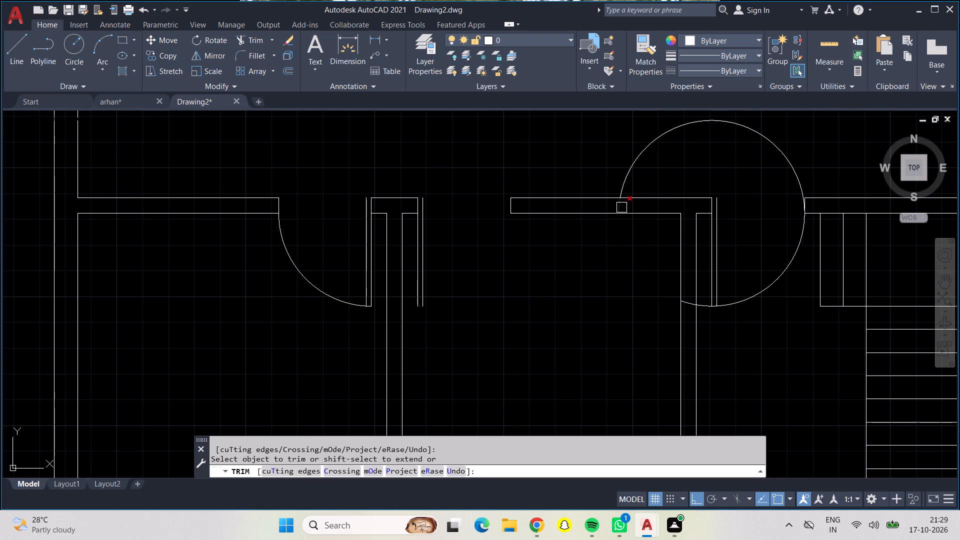
click(621, 207)
click(621, 184)
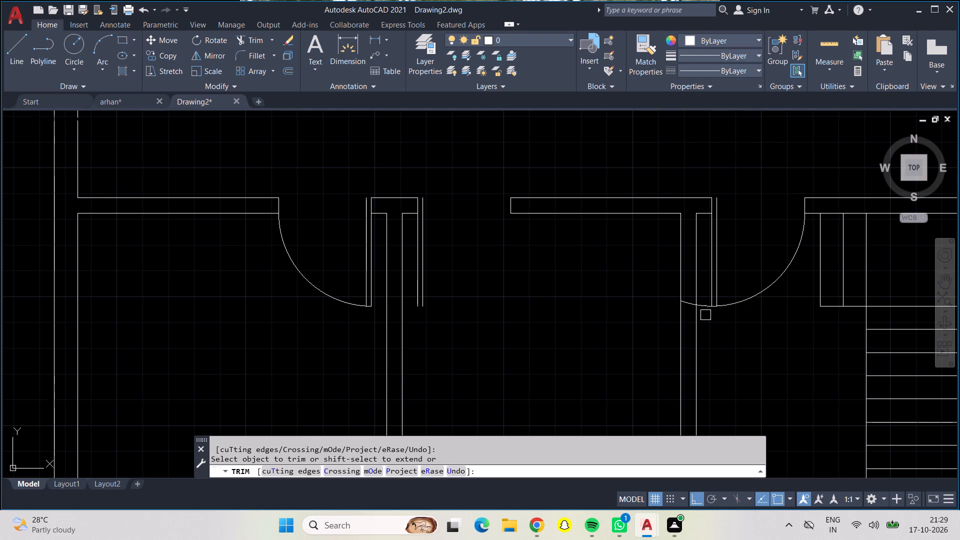
click(705, 308)
click(697, 305)
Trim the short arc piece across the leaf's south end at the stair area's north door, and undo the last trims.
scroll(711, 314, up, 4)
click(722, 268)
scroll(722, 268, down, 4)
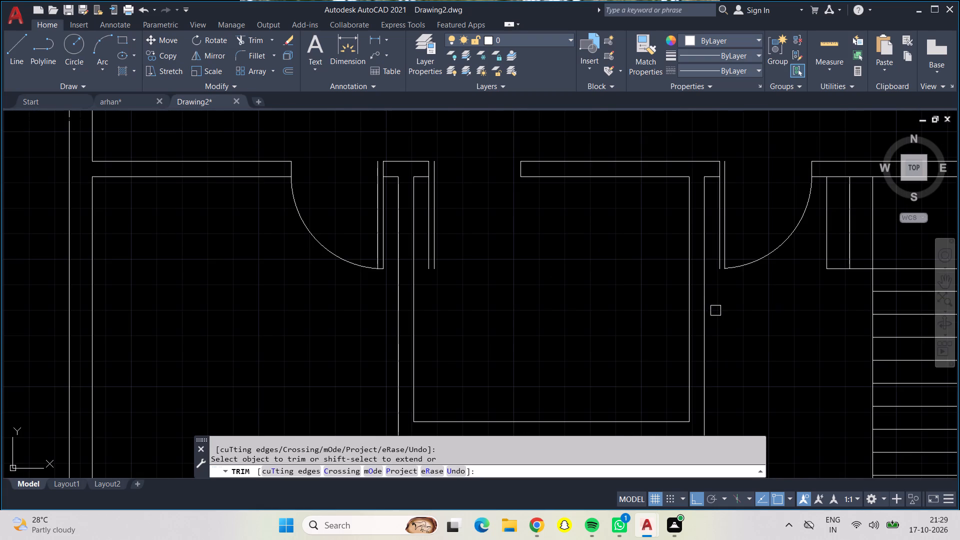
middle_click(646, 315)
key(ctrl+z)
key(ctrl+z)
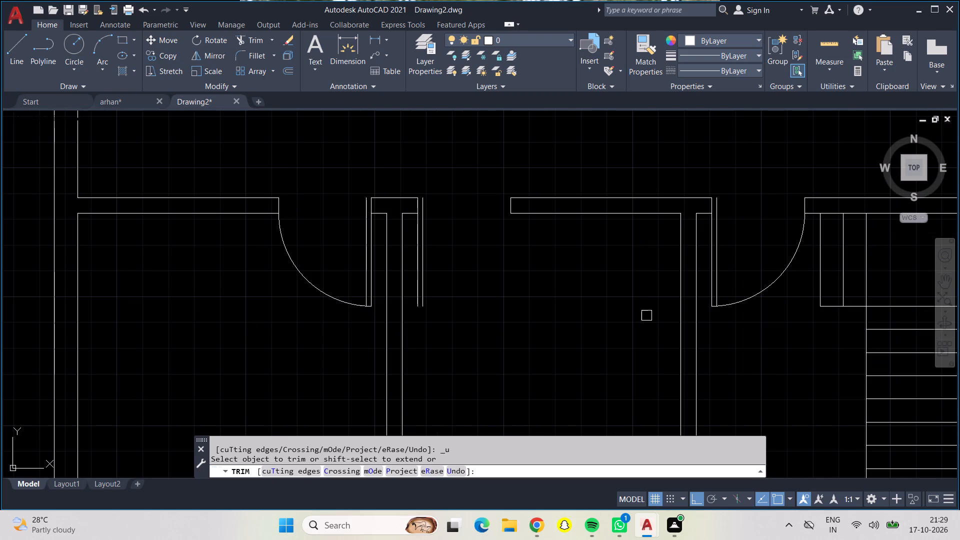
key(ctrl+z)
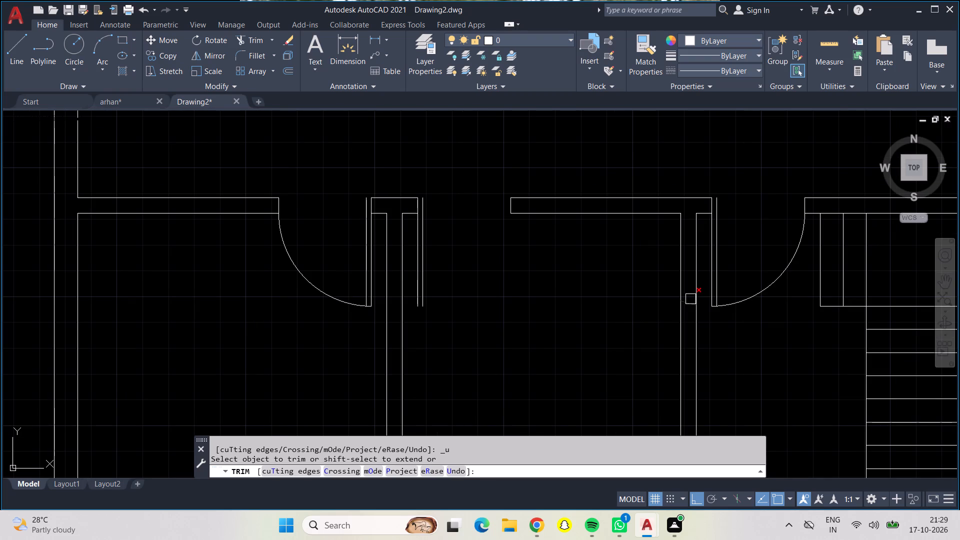
Trim the leftover swing-arc piece inside the wall just west of the stair area's north door.
click(690, 299)
Trim the two overlapping door-swing circles north of the central hall, removing their pieces inside the dividing wall and their halves south of the openings.
scroll(610, 357, down, 1)
scroll(564, 194, down, 1)
middle_drag(564, 194, 550, 372)
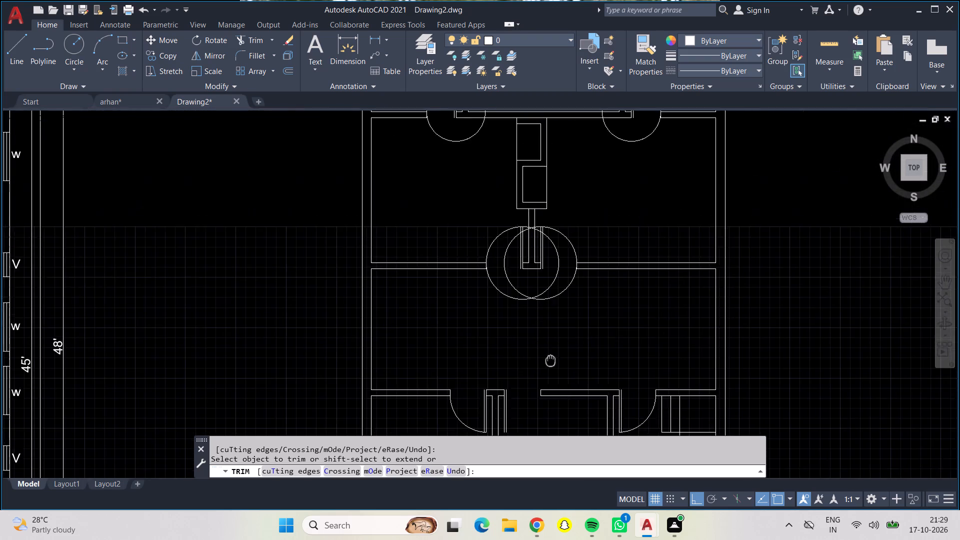
middle_drag(550, 372, 549, 424)
scroll(539, 346, up, 2)
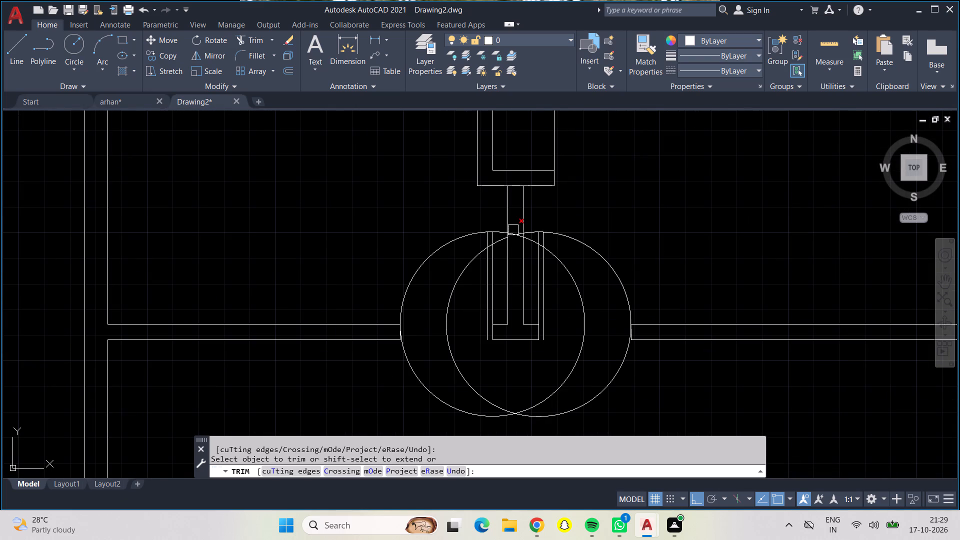
click(511, 234)
click(519, 237)
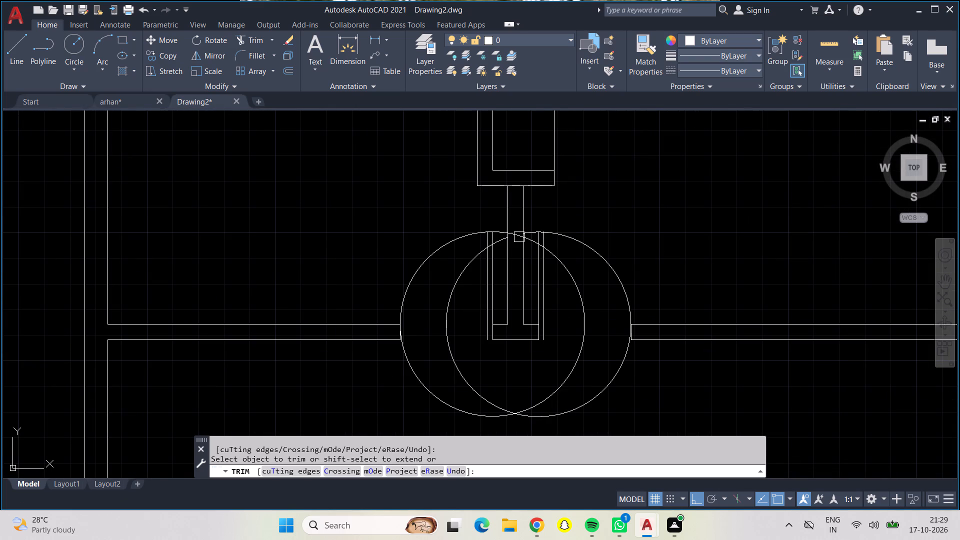
click(515, 237)
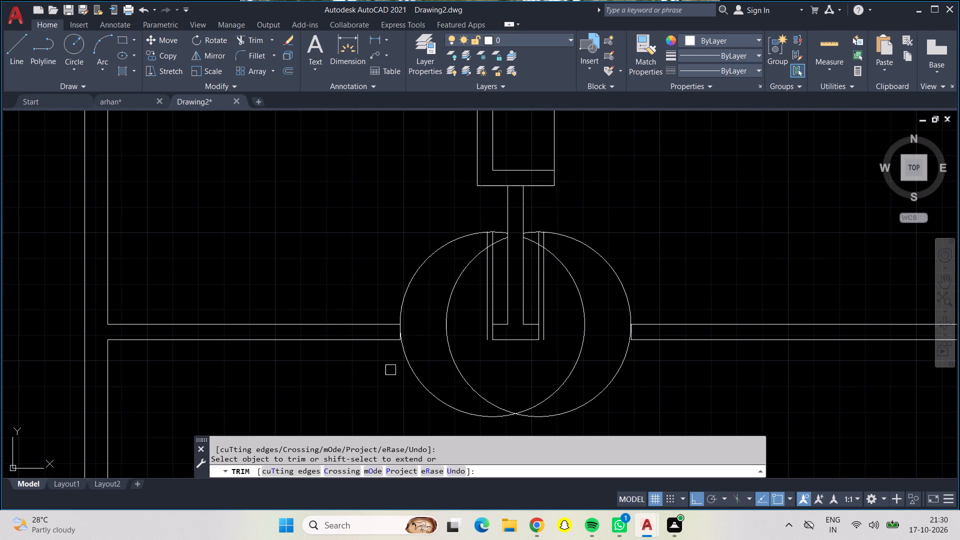
drag(388, 368, 672, 368)
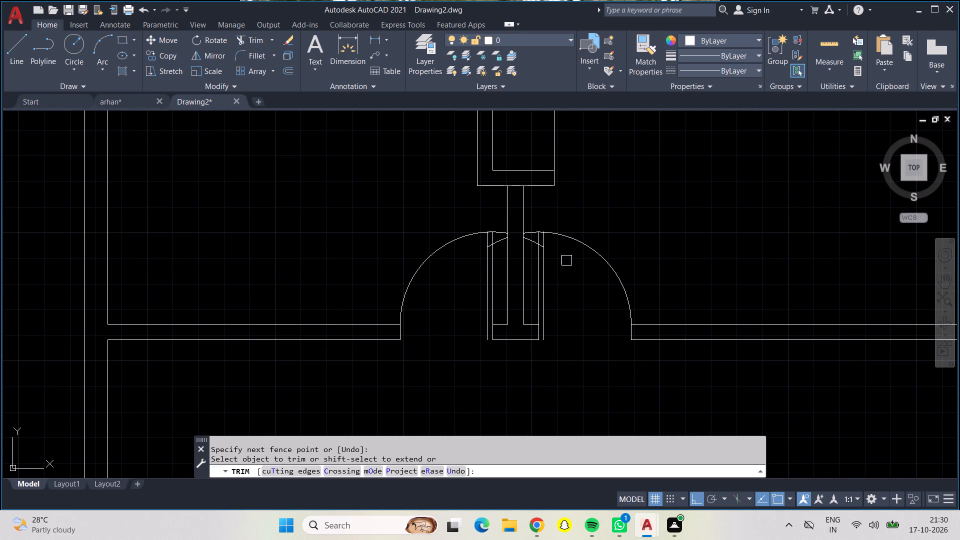
Trim the remaining arc pieces between the paired door leaves and the dividing wall, leaving one quarter arc per door.
scroll(533, 240, up, 5)
drag(525, 120, 490, 252)
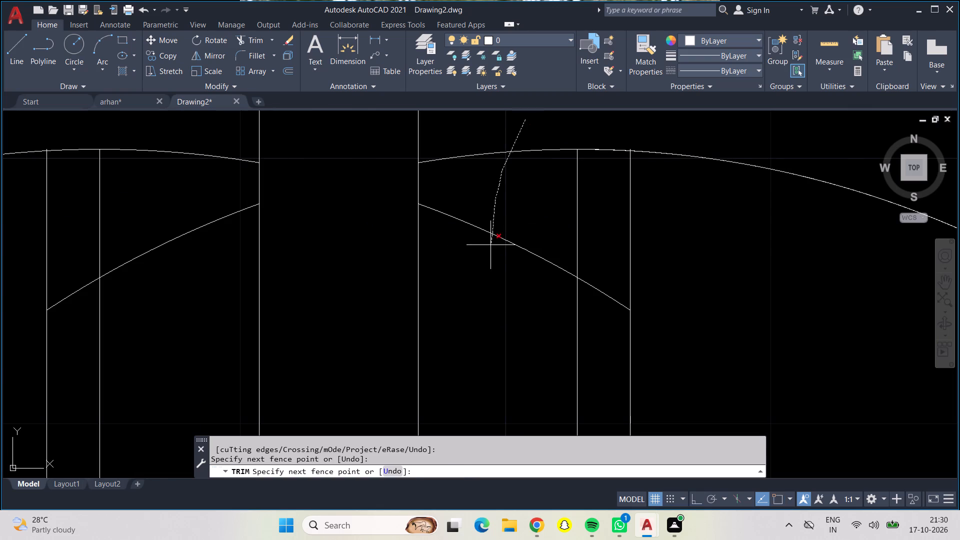
drag(490, 252, 489, 259)
click(602, 293)
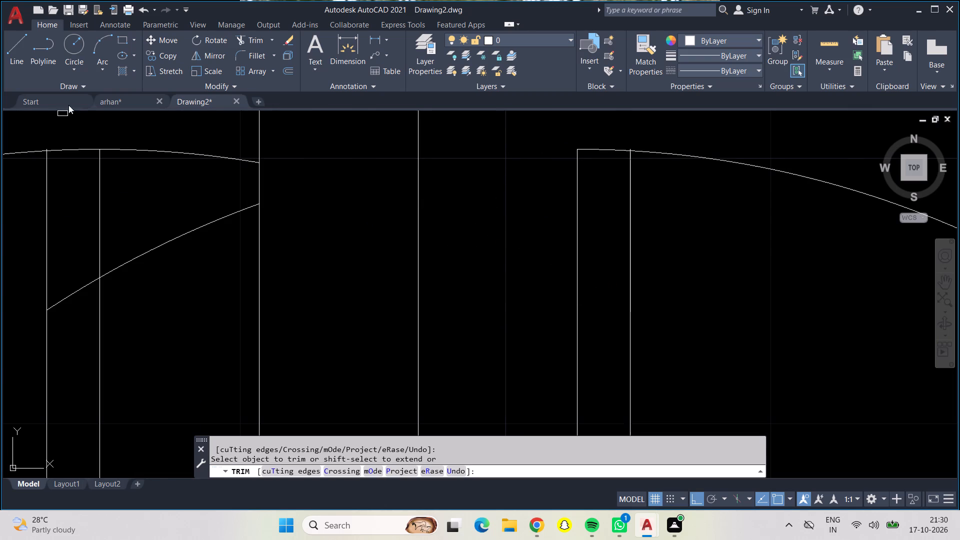
drag(143, 132, 145, 266)
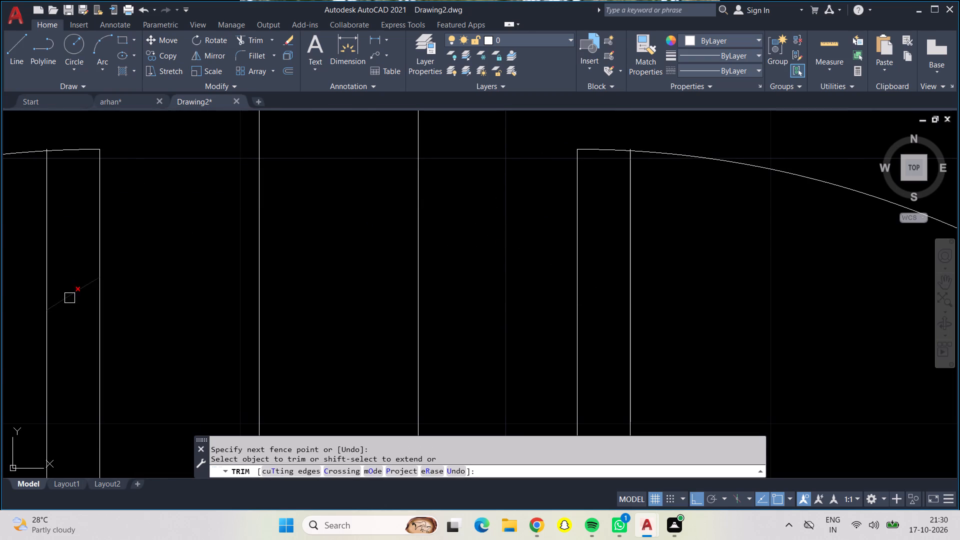
click(69, 298)
Trim the northwest corner room's door-swing circle to a quarter arc between the west jamb and the leaf's north end.
scroll(75, 297, down, 4)
middle_drag(226, 254, 507, 256)
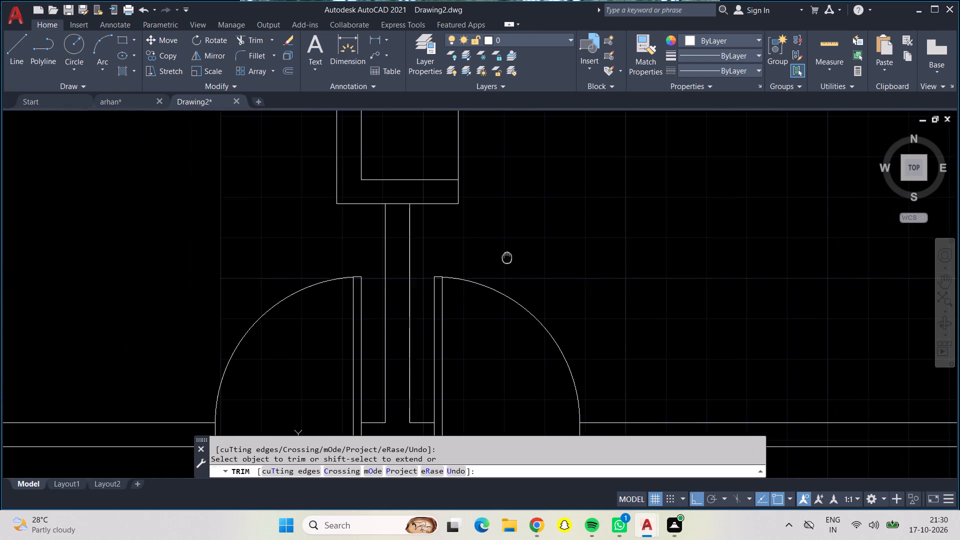
middle_drag(507, 256, 508, 256)
scroll(528, 242, down, 2)
middle_drag(426, 207, 409, 370)
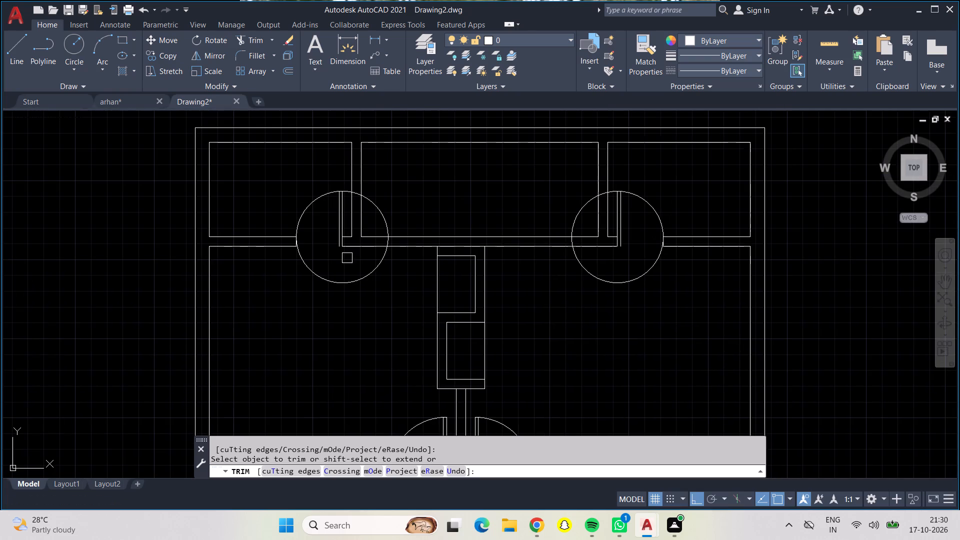
click(349, 283)
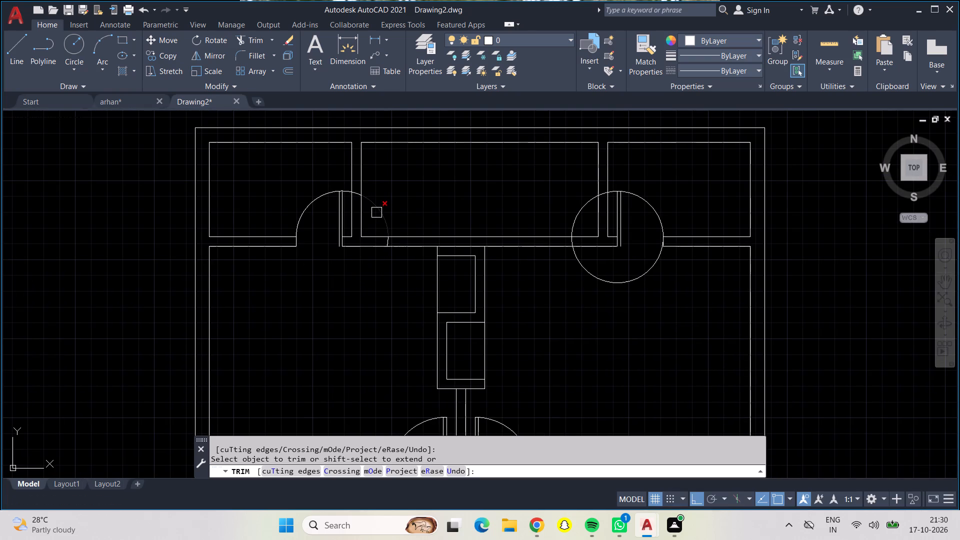
click(376, 212)
scroll(387, 245, up, 3)
click(387, 240)
scroll(387, 239, down, 2)
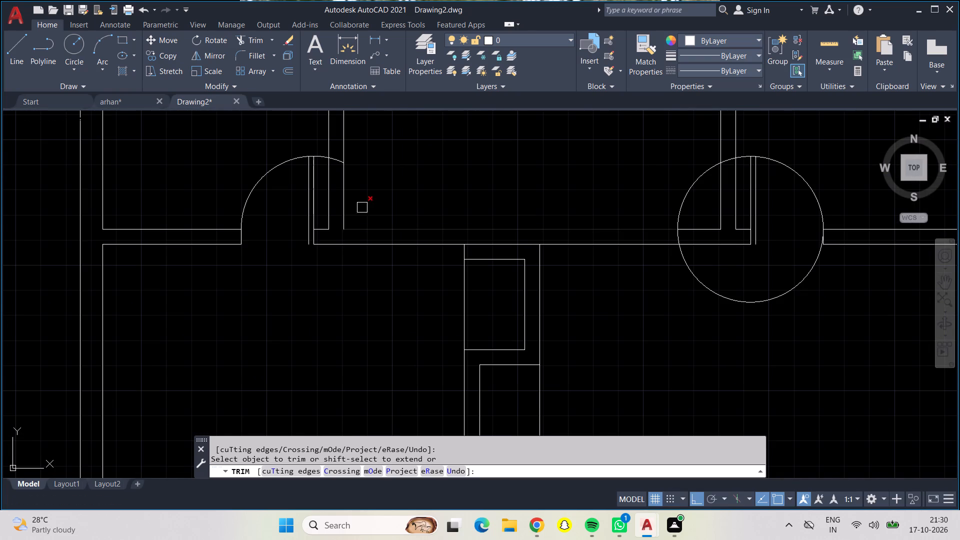
scroll(330, 150, up, 3)
drag(296, 156, 283, 214)
click(340, 191)
scroll(355, 204, down, 3)
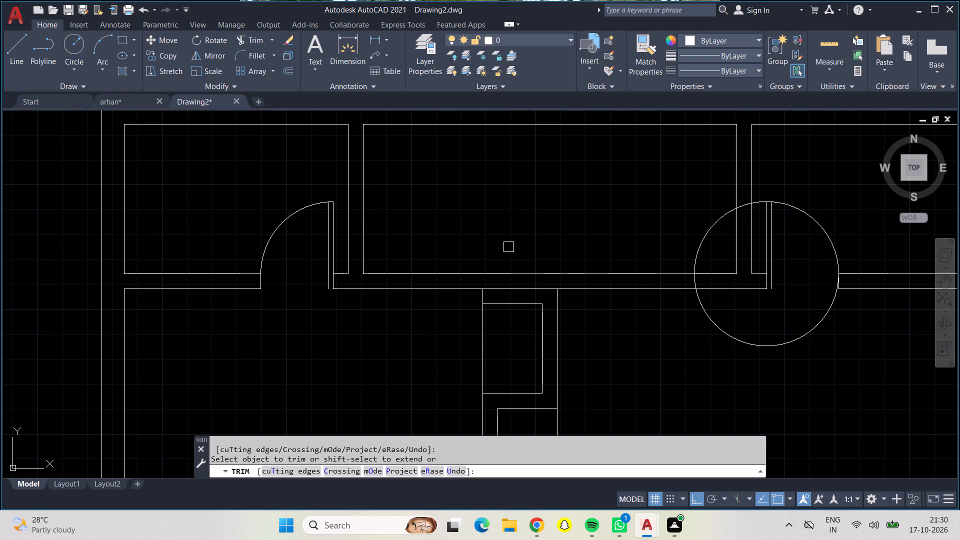
Trim the northeast corner room's door-swing circle to a quarter arc between the east jamb and the leaf's north end.
middle_drag(509, 246, 291, 235)
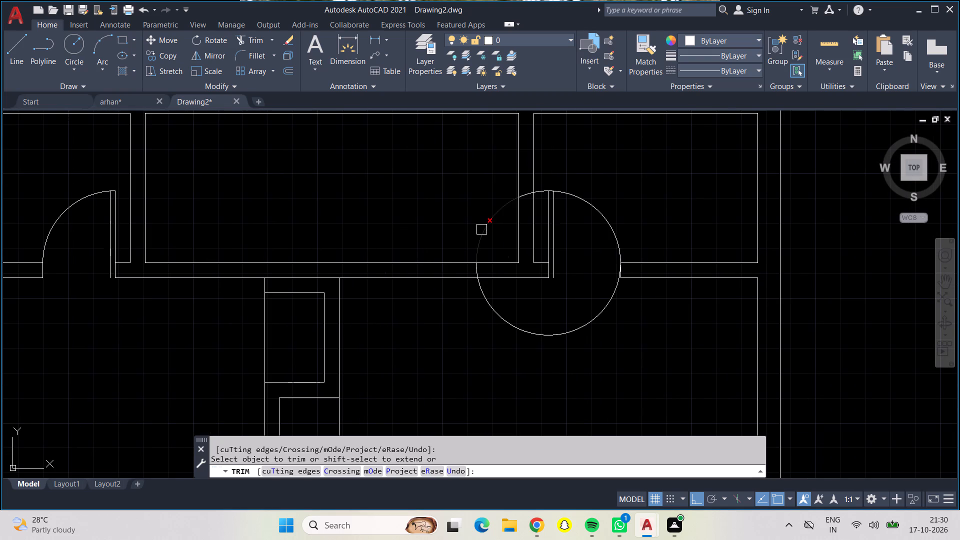
click(481, 229)
click(476, 271)
click(480, 289)
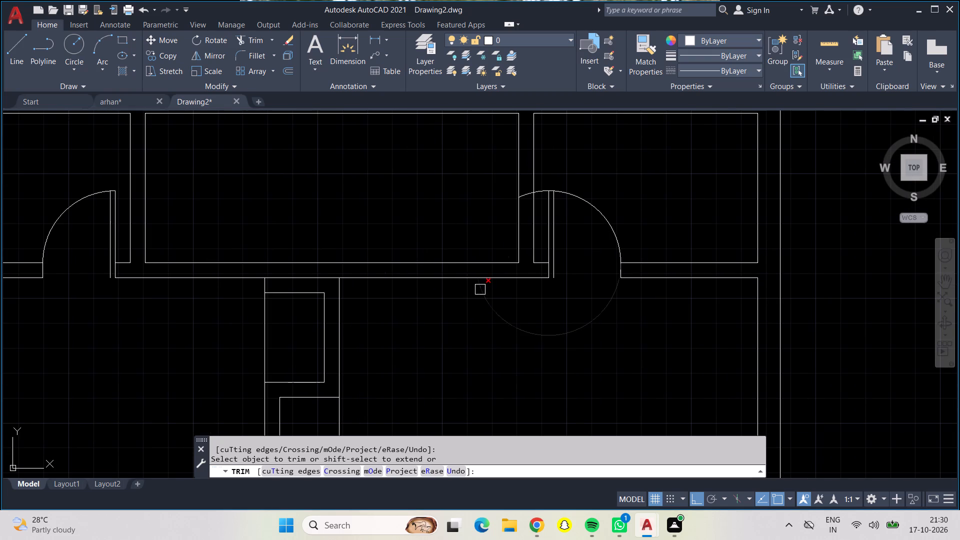
click(528, 196)
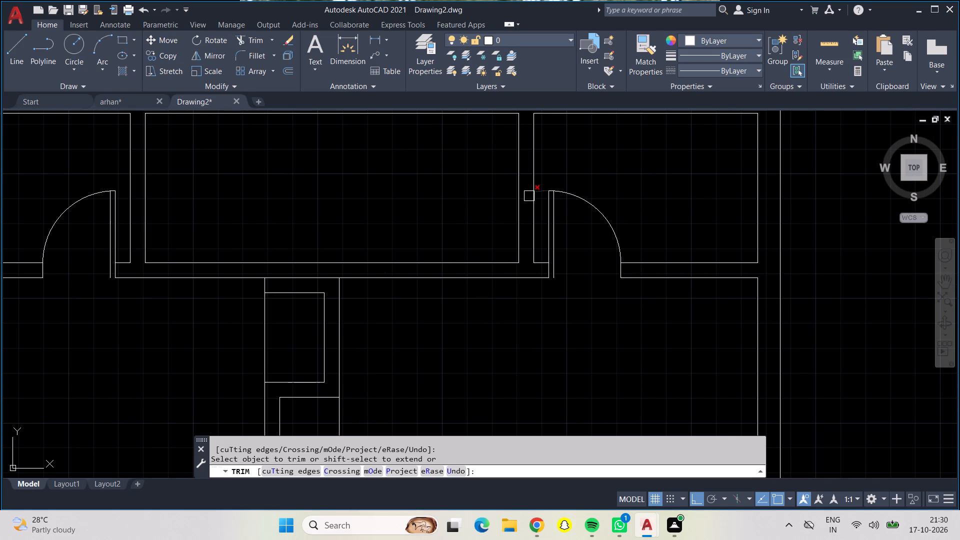
click(535, 196)
Trim the southwest room's east door-swing circle to a quarter arc between the north jamb and the leaf's west end.
scroll(538, 230, down, 2)
middle_drag(522, 318, 523, 185)
scroll(522, 318, down, 1)
middle_drag(520, 261, 516, 189)
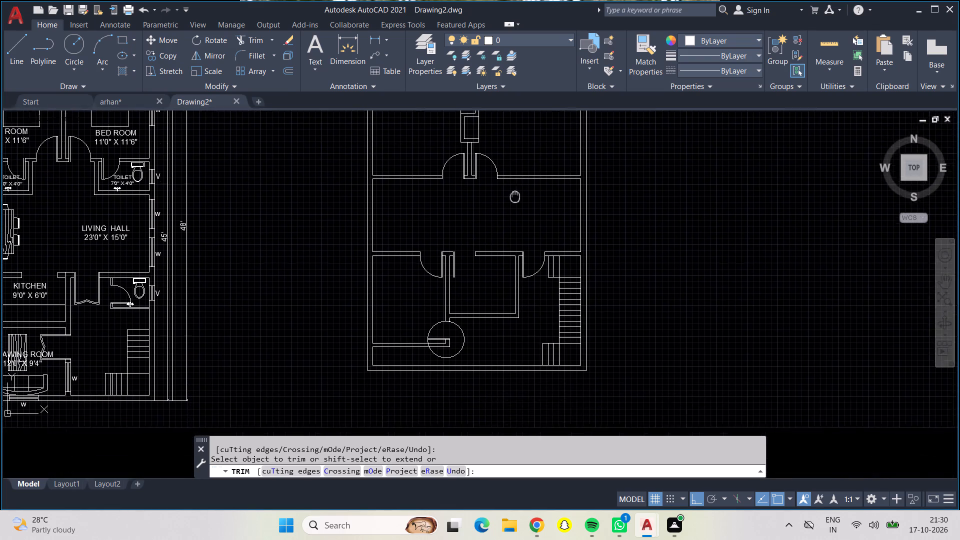
middle_drag(516, 189, 517, 183)
scroll(450, 323, up, 4)
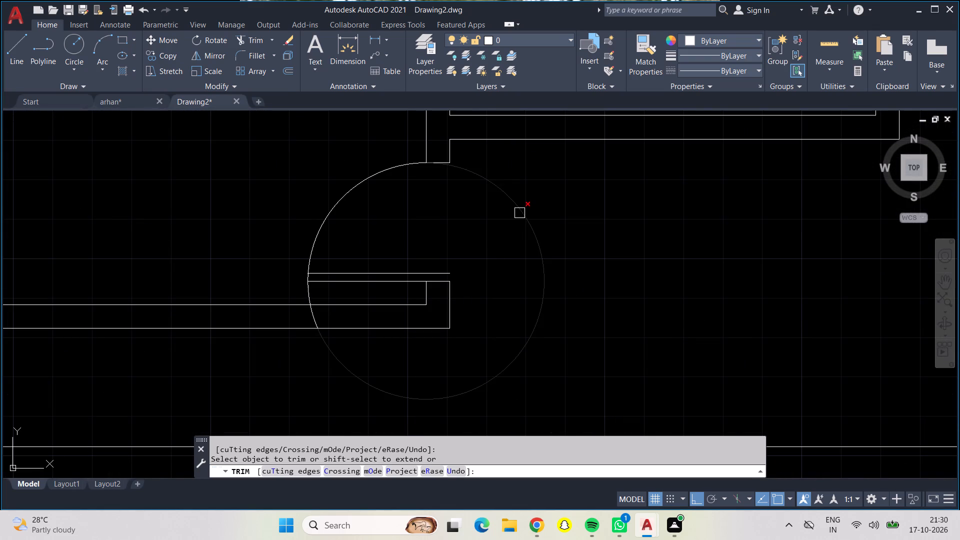
click(519, 213)
click(308, 321)
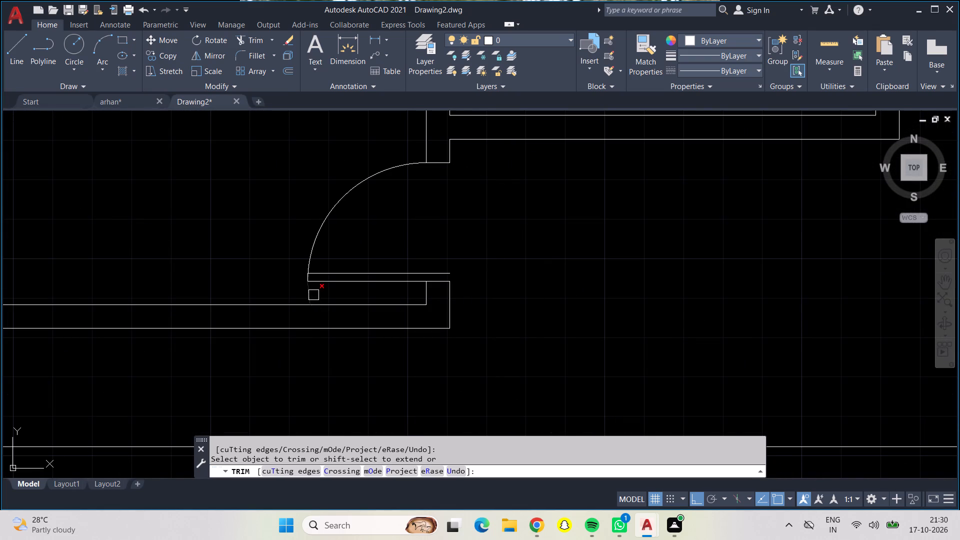
click(313, 295)
scroll(319, 290, down, 2)
scroll(451, 266, down, 1)
middle_drag(453, 273, 494, 357)
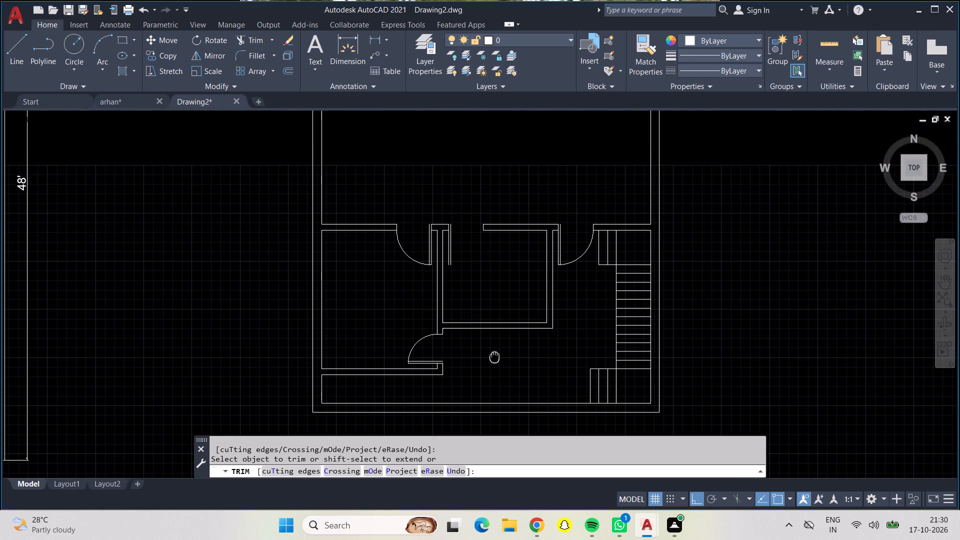
middle_drag(494, 357, 494, 358)
key(Escape)
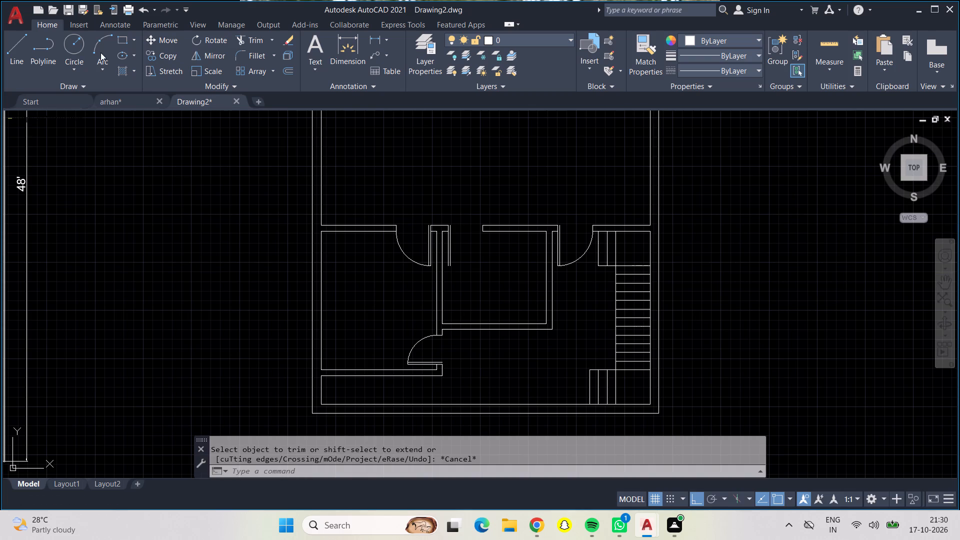
Draw a door-swing circle for the small room west of the stair area, from the west jamb's south corner to the east jamb's south corner.
click(76, 38)
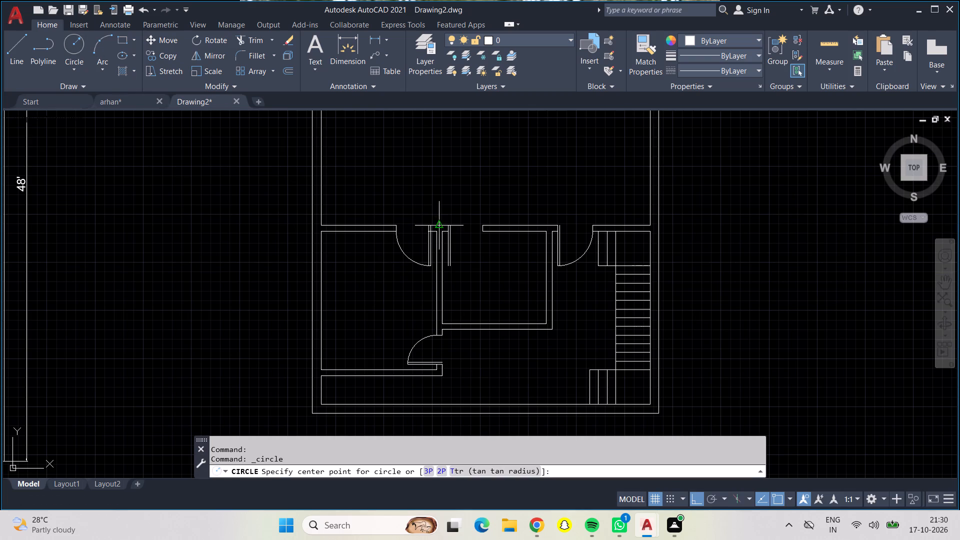
scroll(445, 227, up, 4)
click(454, 255)
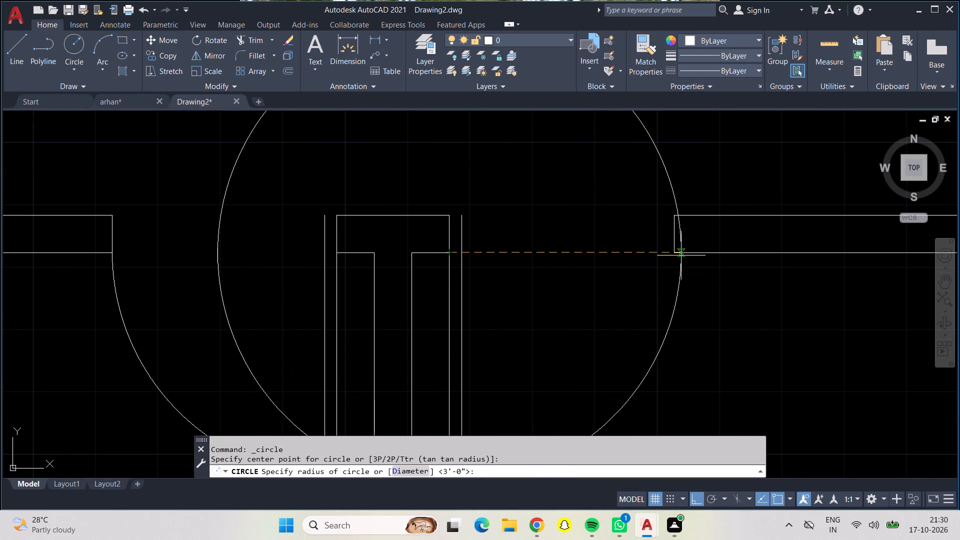
click(673, 254)
Trim the small room's door-swing circle to a quarter arc between the east jamb and the leaf's south end.
scroll(664, 264, down, 2)
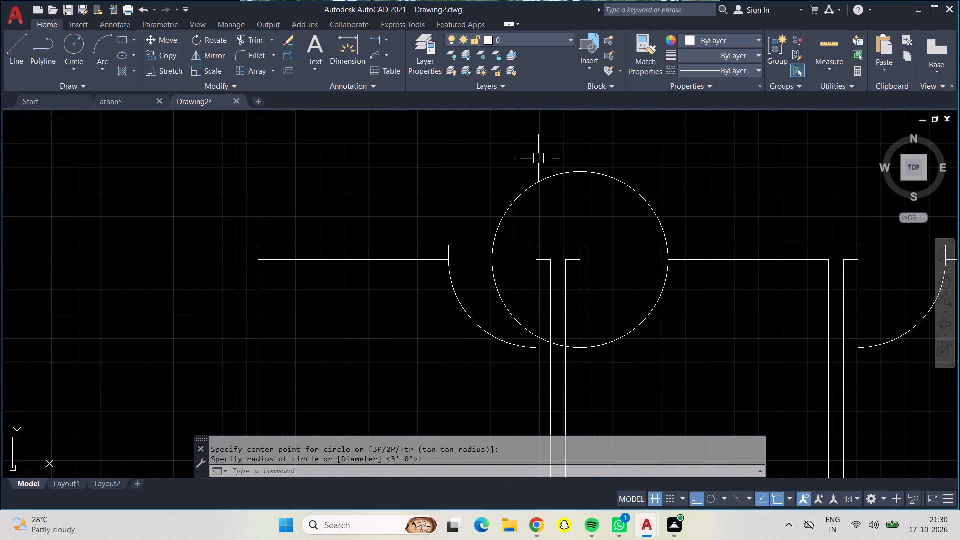
click(250, 39)
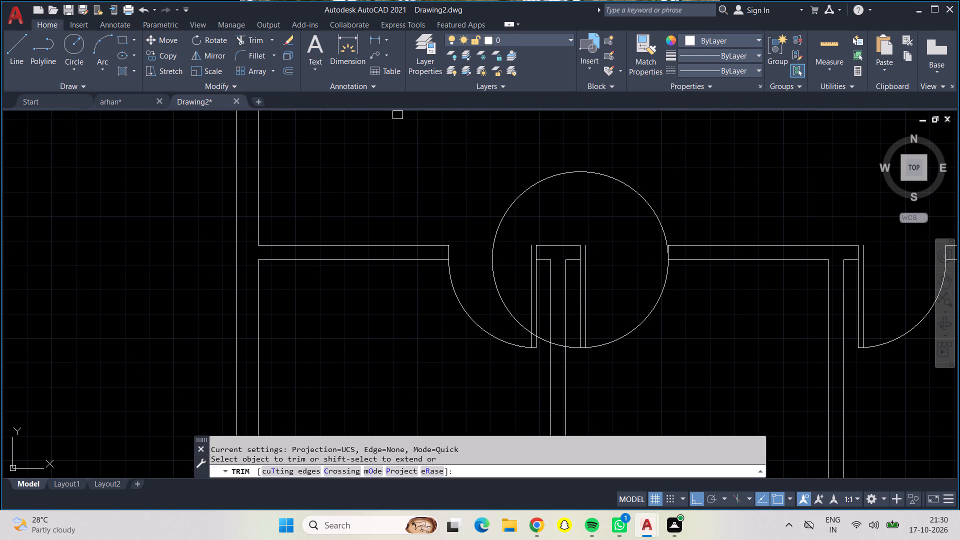
drag(466, 206, 619, 184)
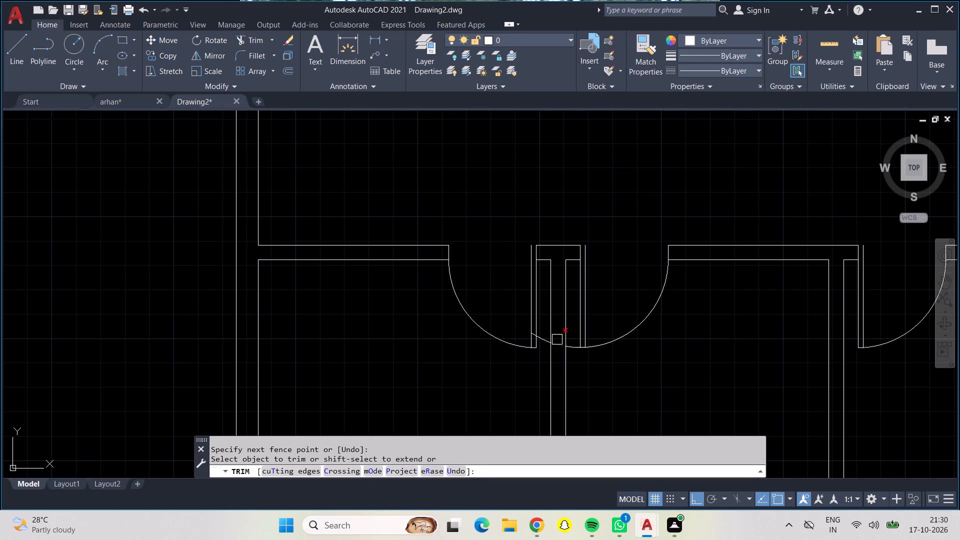
scroll(543, 339, up, 4)
click(483, 312)
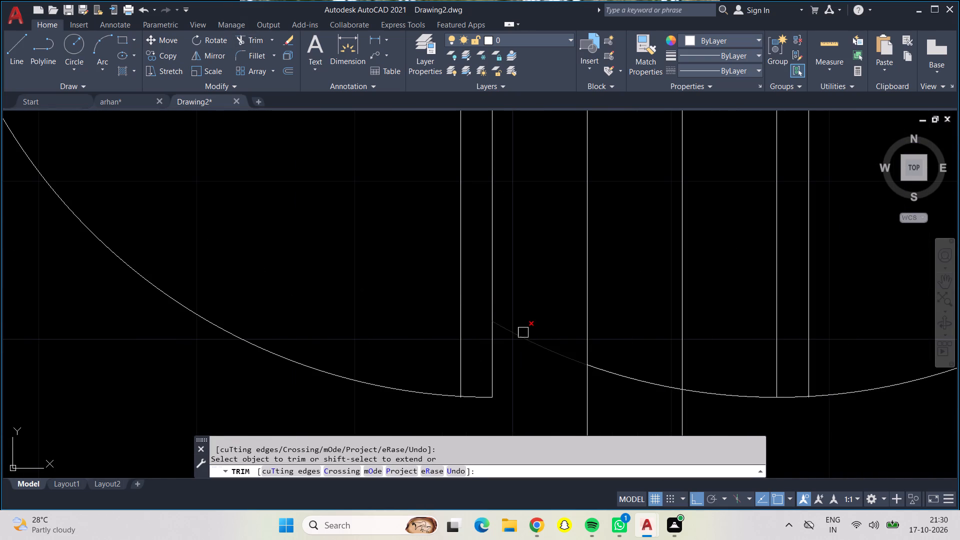
click(522, 338)
click(630, 381)
click(698, 393)
scroll(700, 393, down, 2)
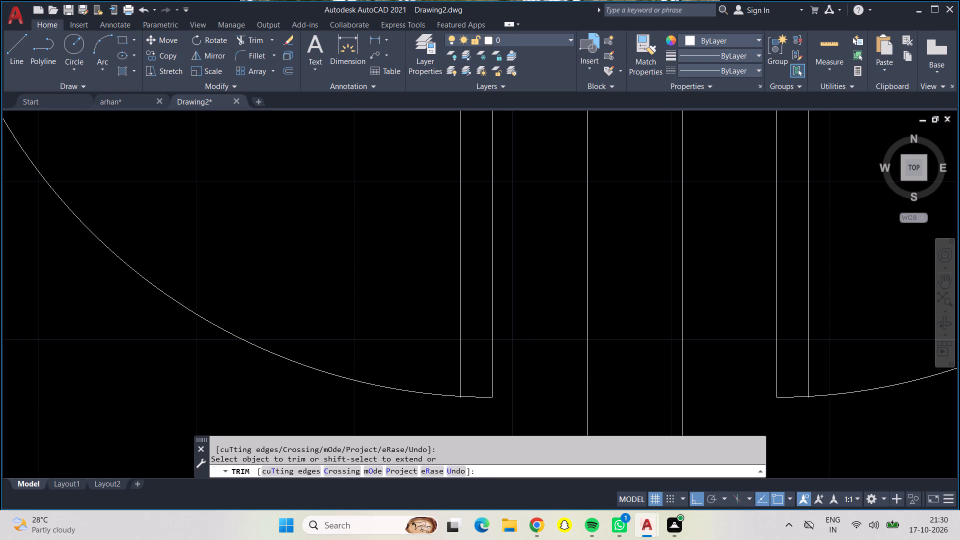
scroll(700, 393, down, 2)
scroll(664, 227, down, 2)
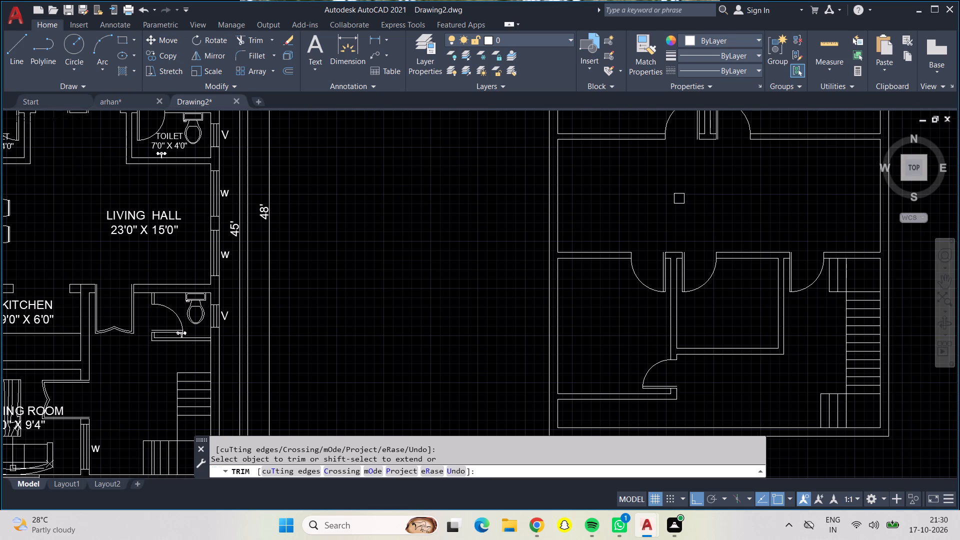
middle_drag(679, 198, 635, 243)
scroll(635, 244, down, 1)
middle_drag(637, 231, 637, 231)
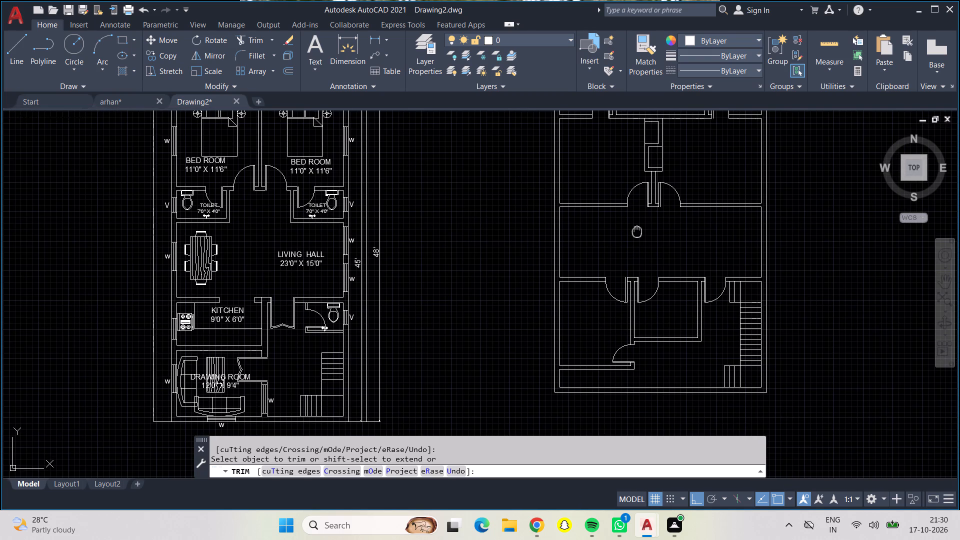
middle_drag(637, 231, 542, 253)
scroll(541, 249, down, 1)
key(Escape)
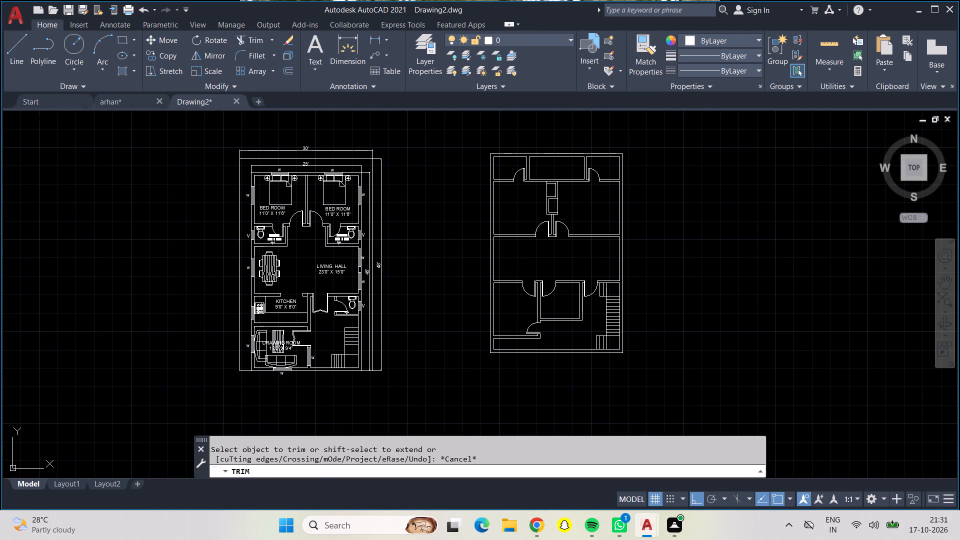
In the furnished plan, draw a stair direction line from north of the stair down its flight to the corner landing, turning west across the first tread line.
scroll(541, 238, up, 1)
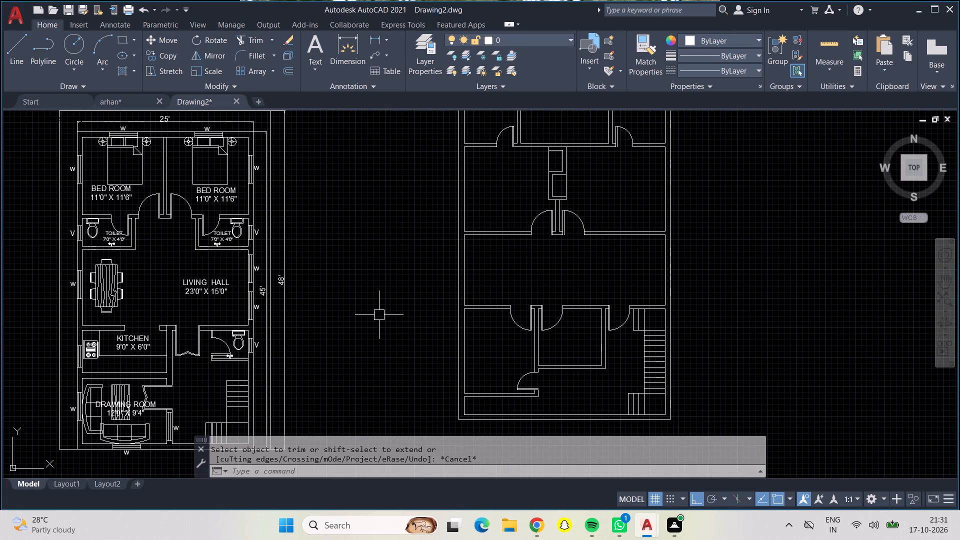
middle_drag(375, 379, 421, 217)
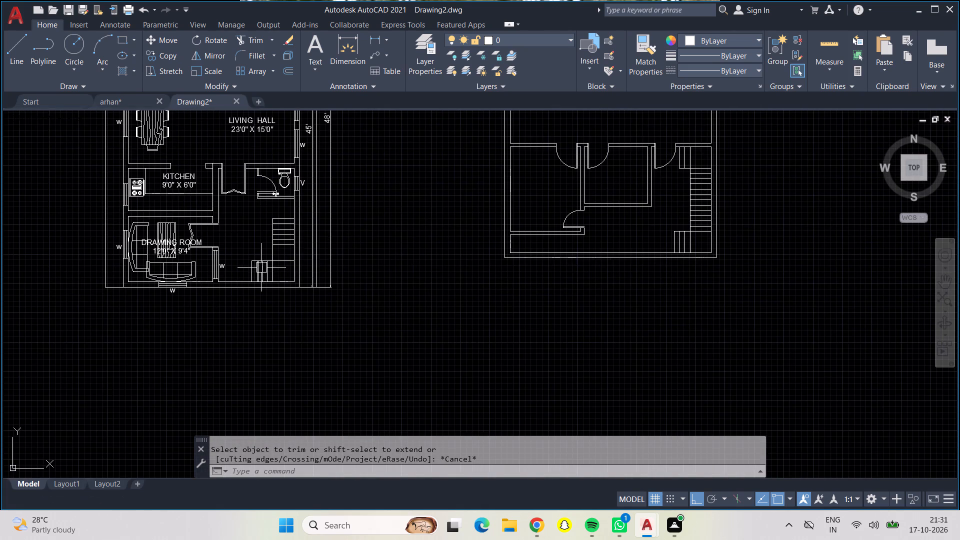
scroll(260, 266, up, 3)
middle_drag(258, 190, 257, 268)
scroll(257, 269, down, 1)
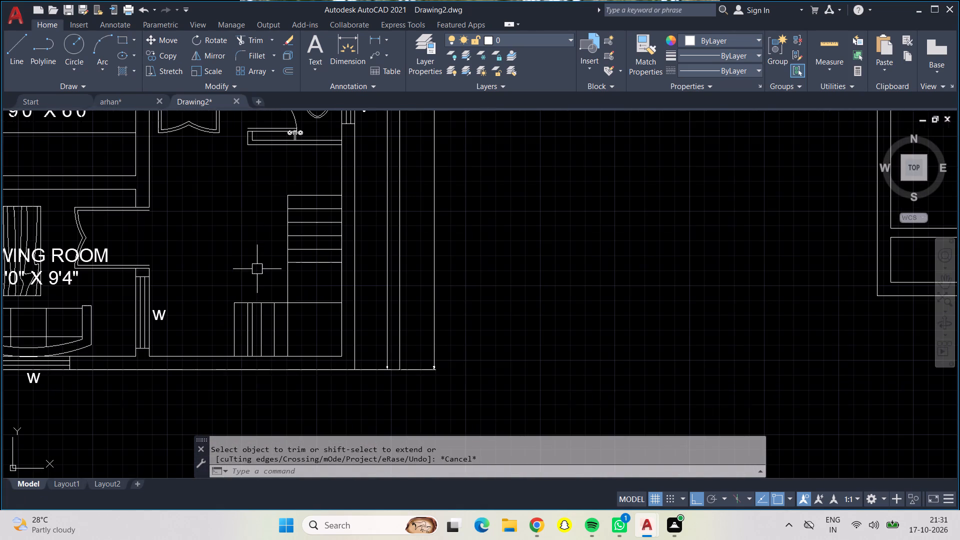
middle_drag(251, 240, 269, 296)
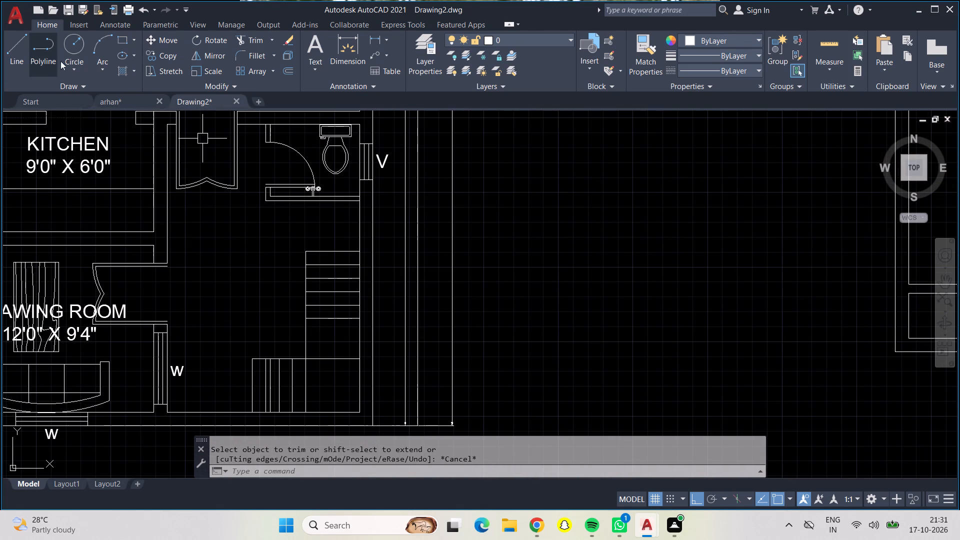
click(21, 42)
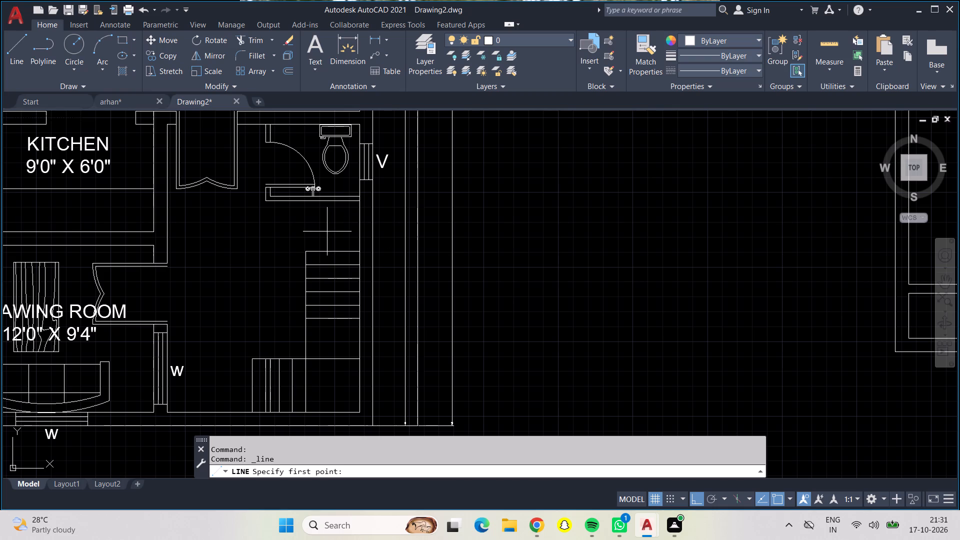
click(332, 228)
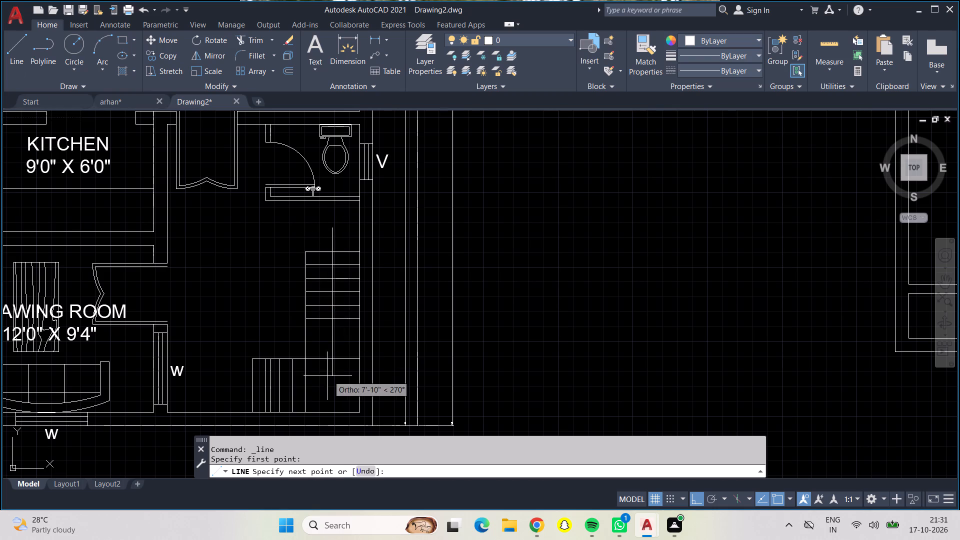
click(329, 387)
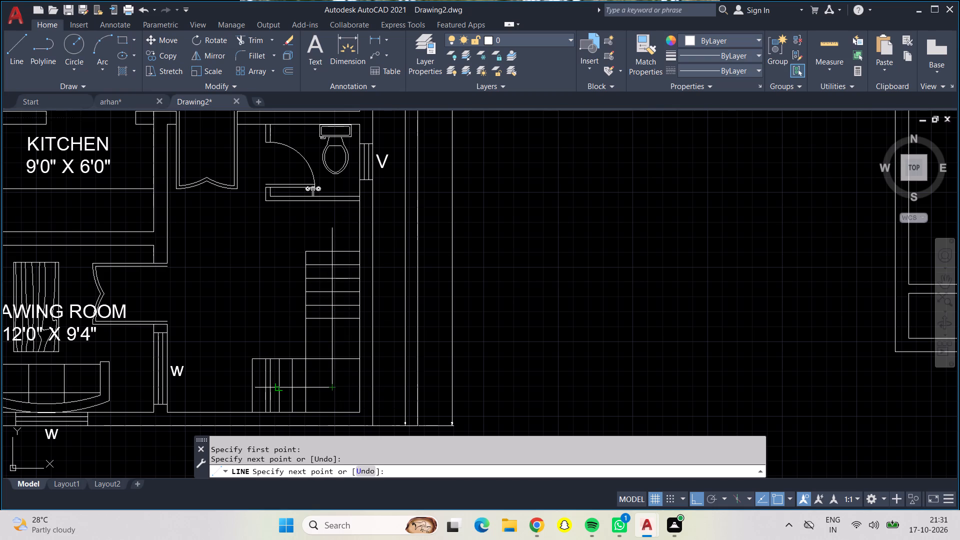
scroll(277, 390, up, 4)
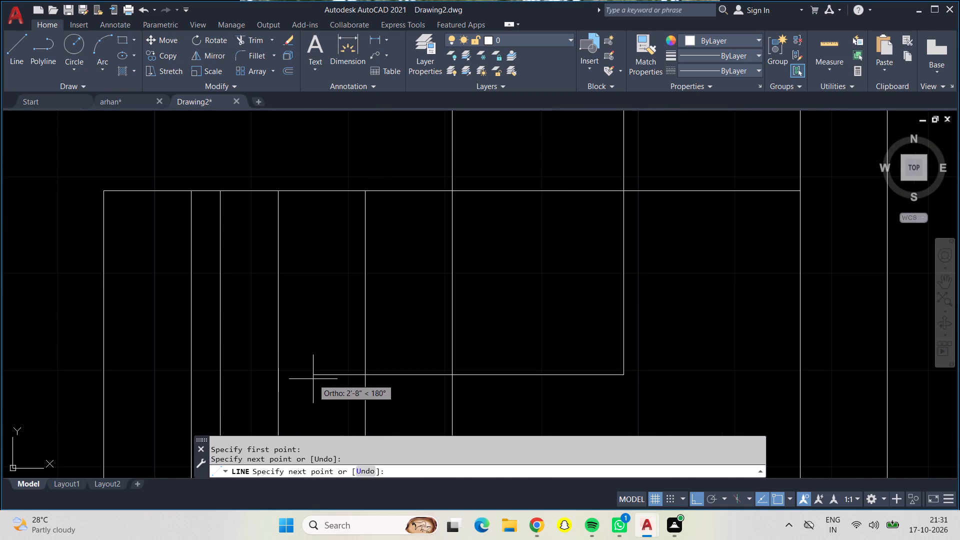
click(326, 378)
With Ortho off, draw a west-pointing arrowhead at the stair direction line's west end, with a crossbar, two slanted sides and inner fill lines.
click(327, 356)
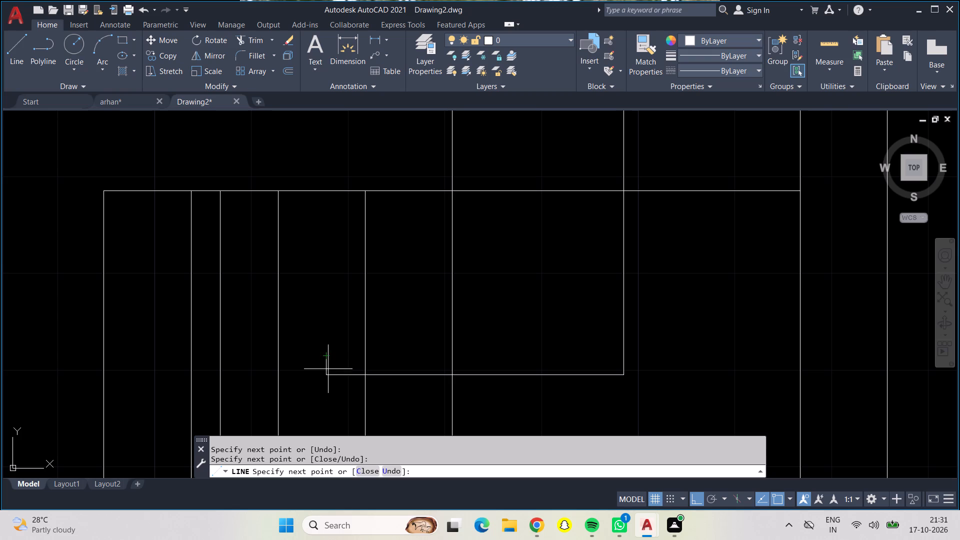
click(325, 392)
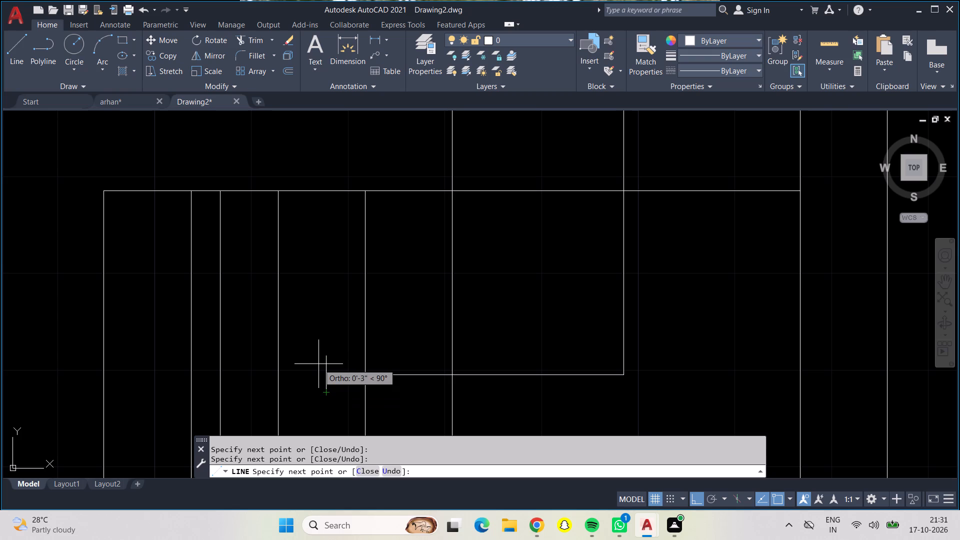
key(F8)
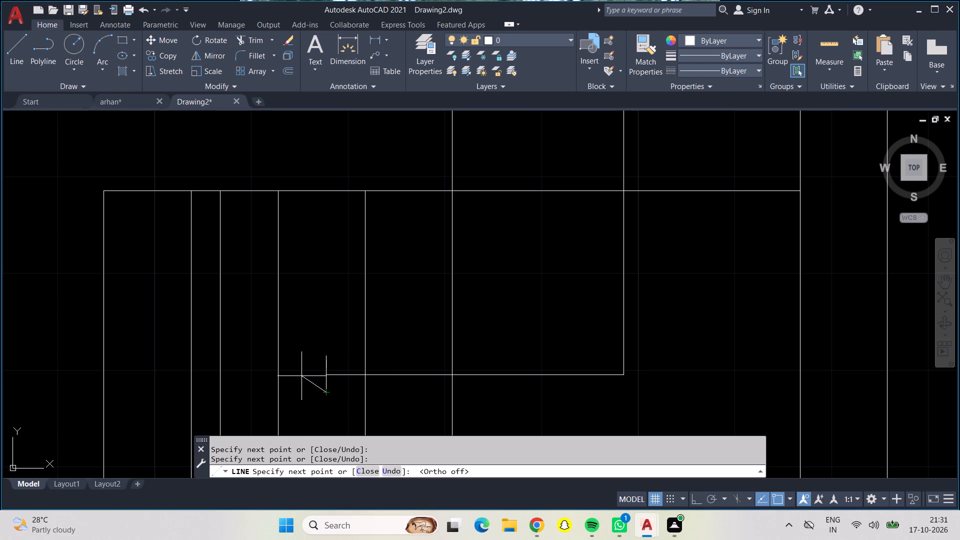
scroll(301, 372, up, 2)
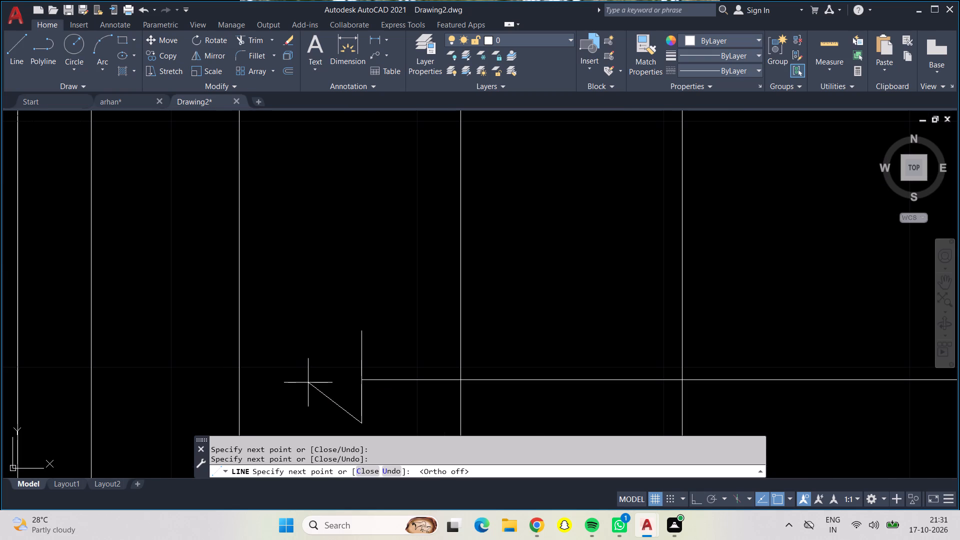
click(341, 380)
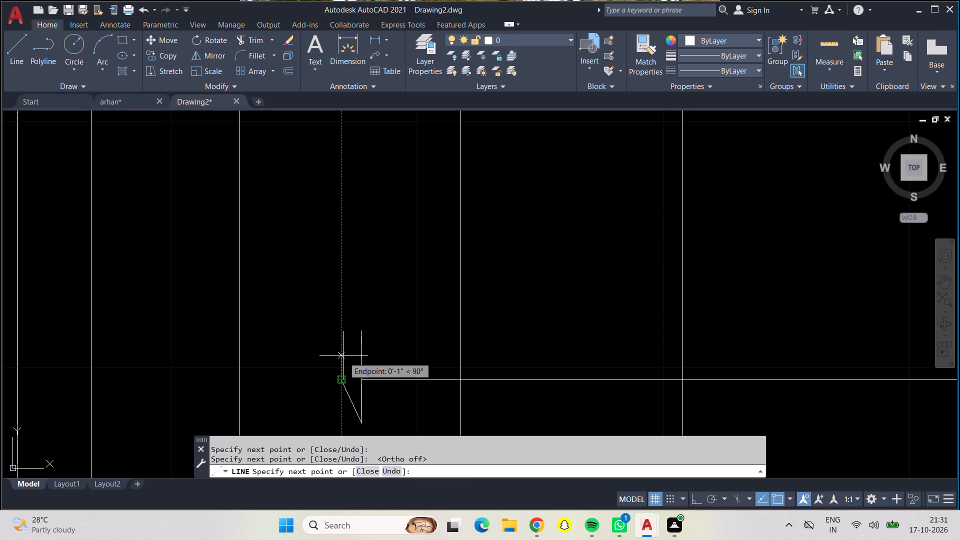
click(364, 328)
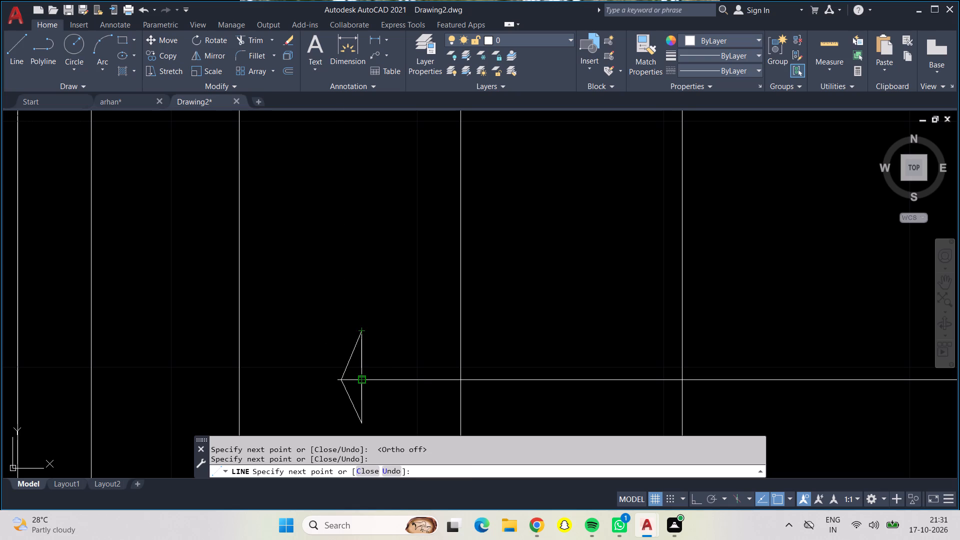
click(362, 383)
click(342, 383)
click(359, 365)
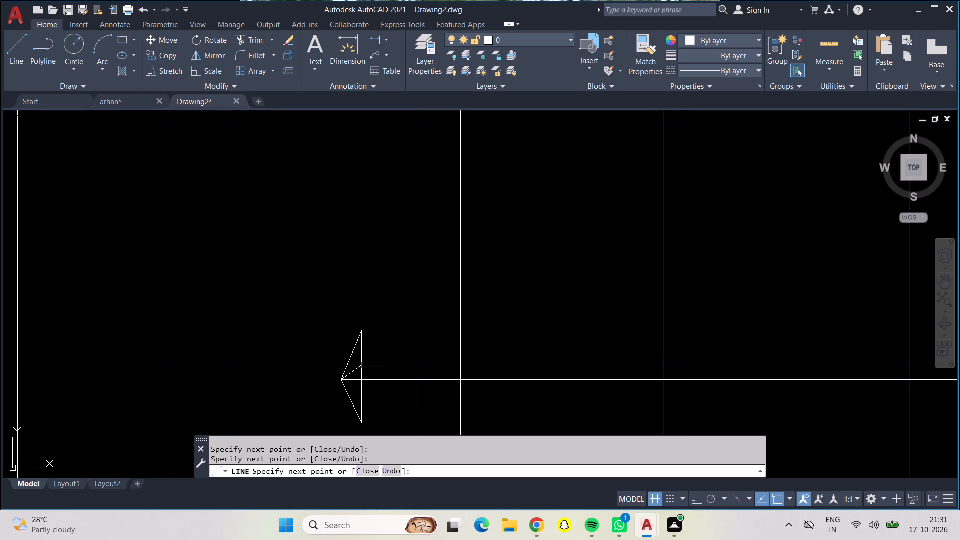
click(363, 380)
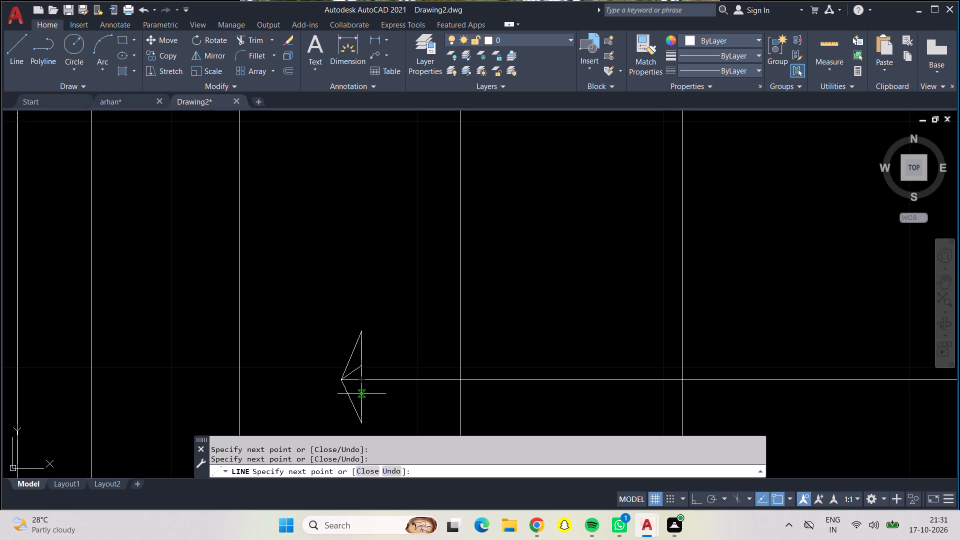
click(361, 396)
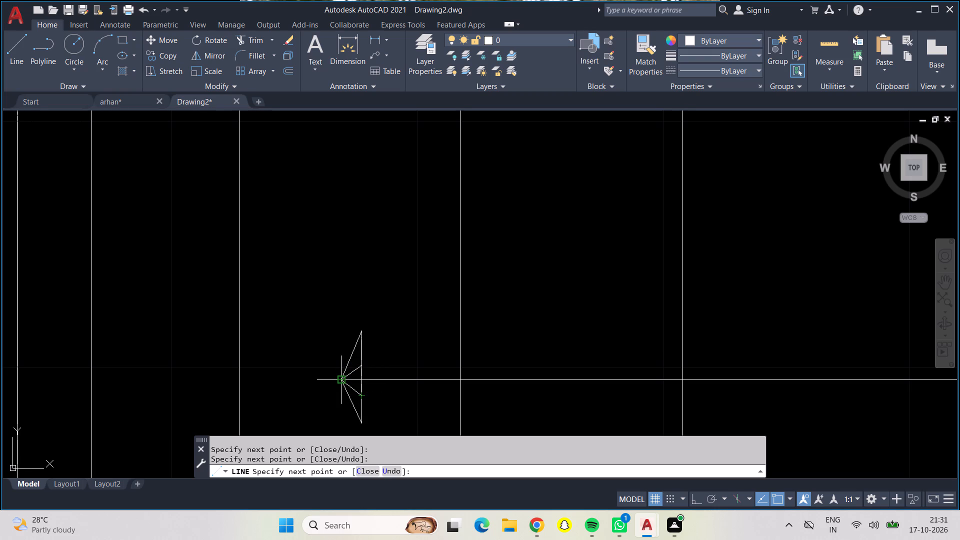
click(341, 382)
key(Escape)
Draw a small circle centred on the north end of the furnished plan's stair direction line.
scroll(341, 380, down, 2)
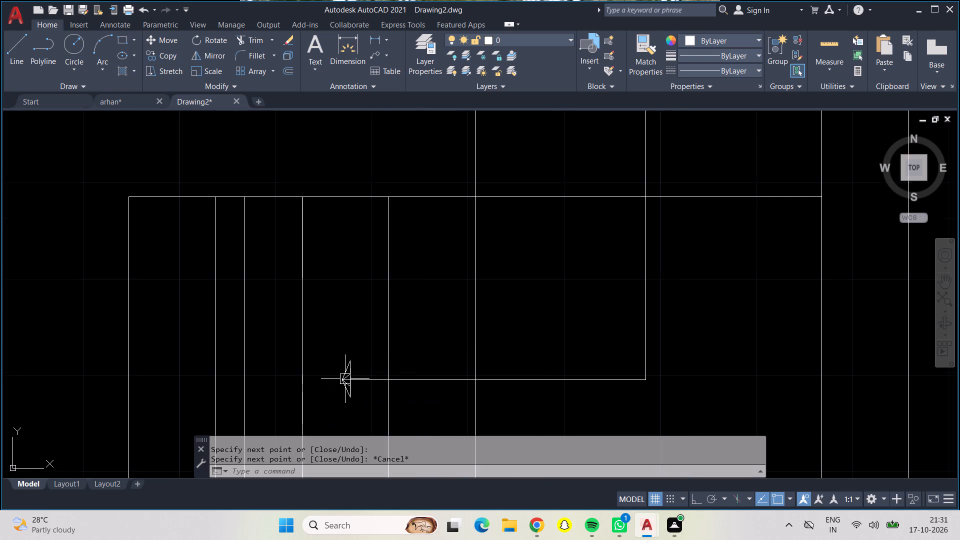
scroll(467, 339, down, 2)
middle_drag(518, 305, 458, 425)
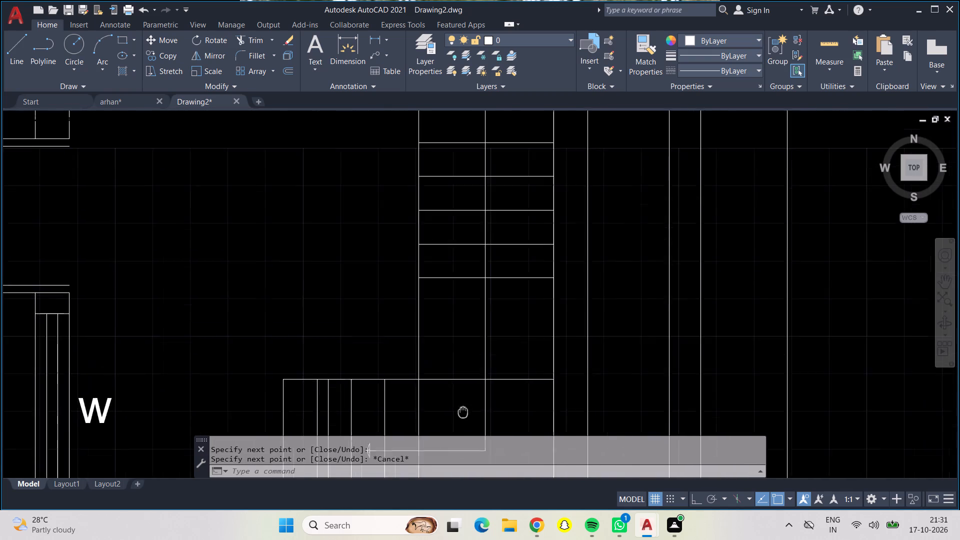
middle_drag(458, 425, 456, 478)
scroll(422, 339, down, 1)
scroll(385, 252, down, 1)
middle_drag(385, 252, 341, 287)
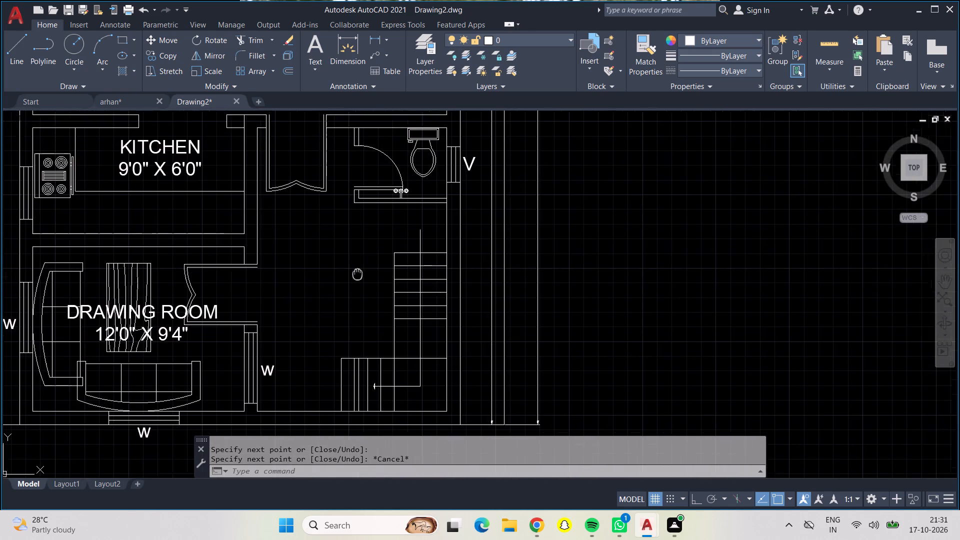
middle_drag(341, 287, 333, 294)
click(71, 39)
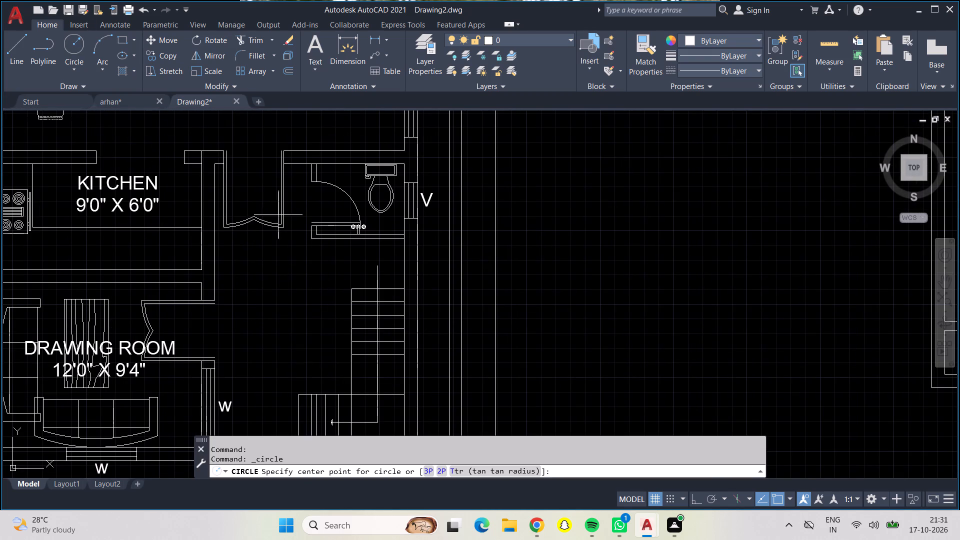
scroll(379, 264, up, 4)
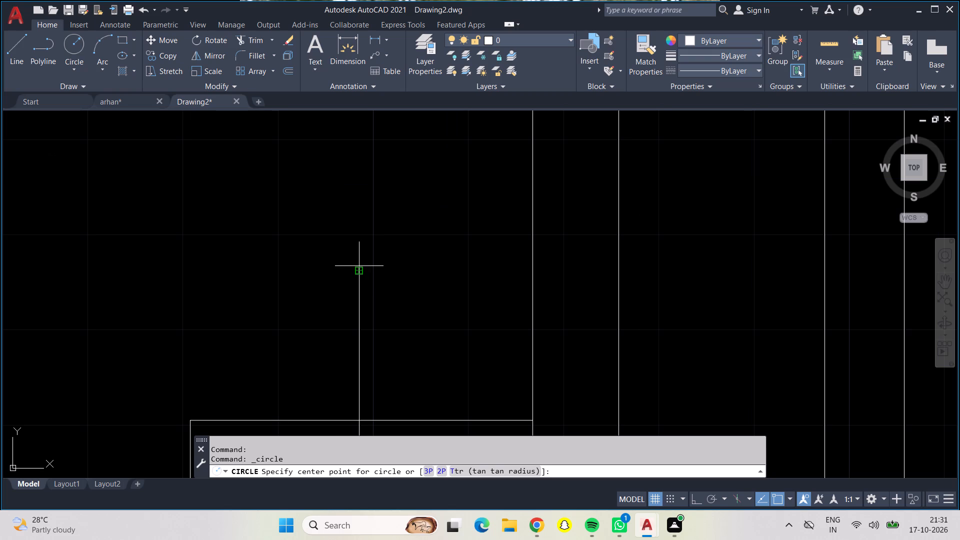
click(359, 266)
click(346, 265)
With Ortho on, draw the unfurnished plan's stair direction line about 3'-4" east across the north treads, south down the flight, and west across the bottom treads.
scroll(359, 262, down, 5)
scroll(543, 273, down, 1)
middle_drag(543, 273, 365, 287)
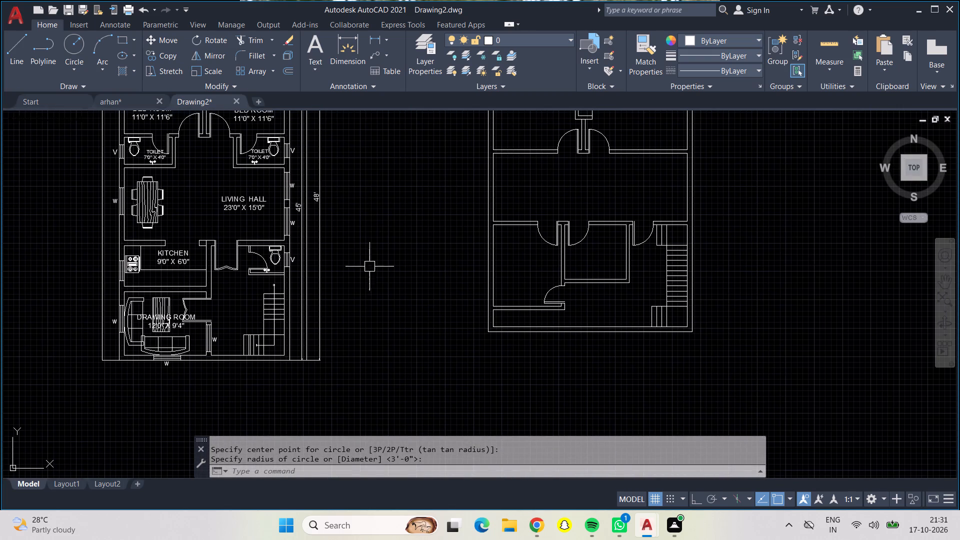
click(73, 41)
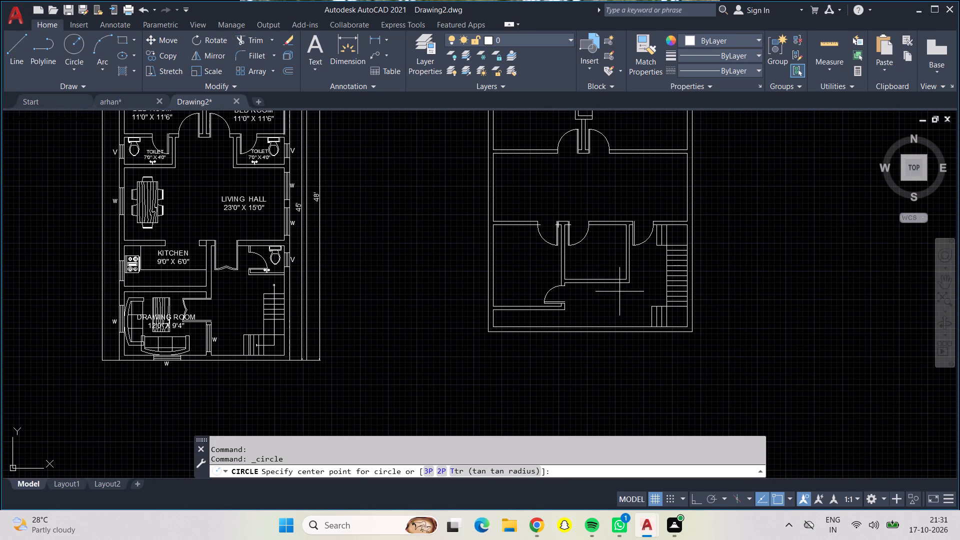
middle_drag(612, 314, 536, 297)
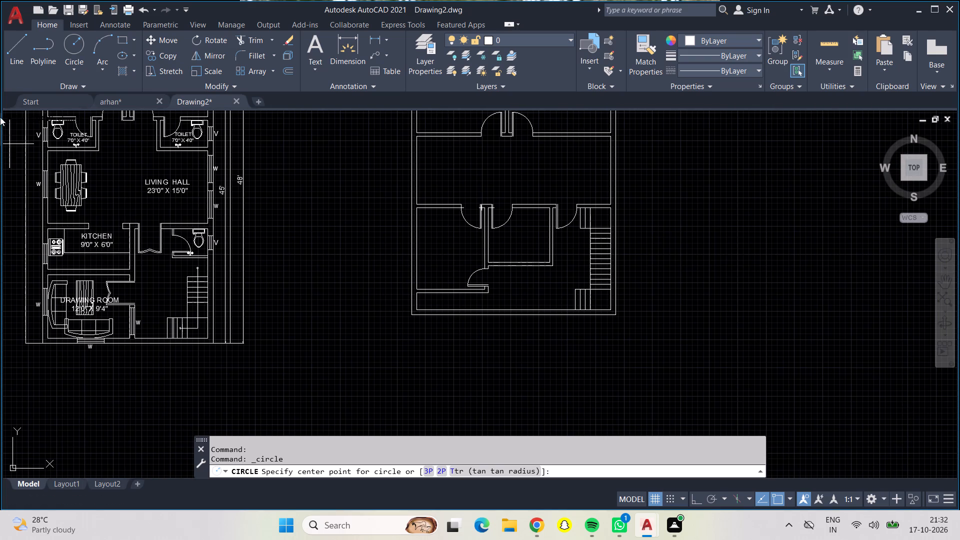
click(14, 61)
scroll(569, 220, up, 3)
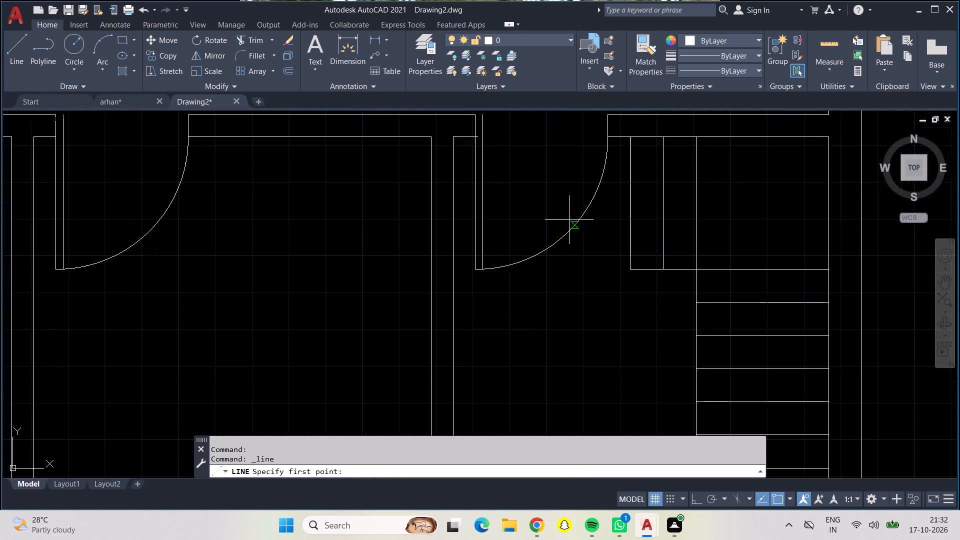
scroll(569, 220, up, 2)
scroll(642, 230, down, 1)
middle_drag(595, 283, 514, 333)
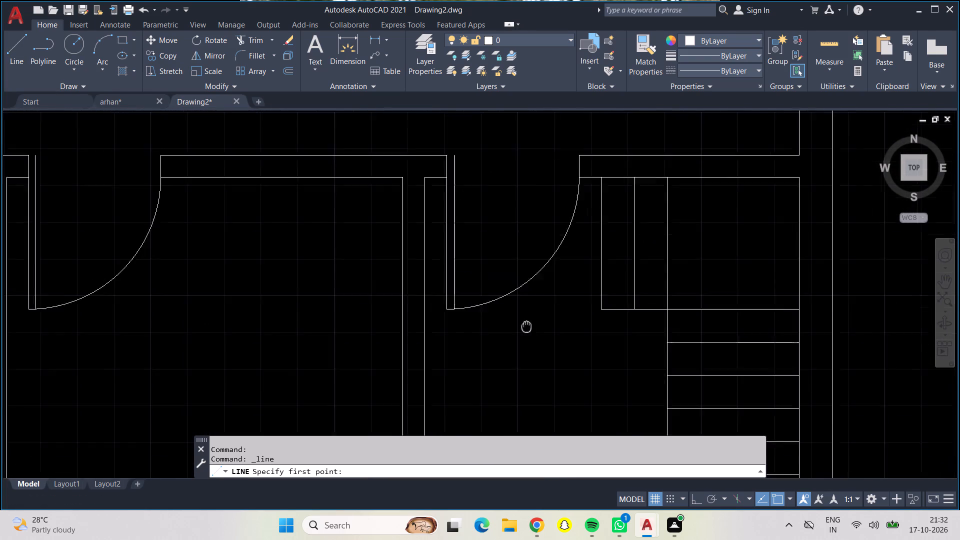
middle_drag(514, 333, 470, 358)
drag(516, 282, 584, 279)
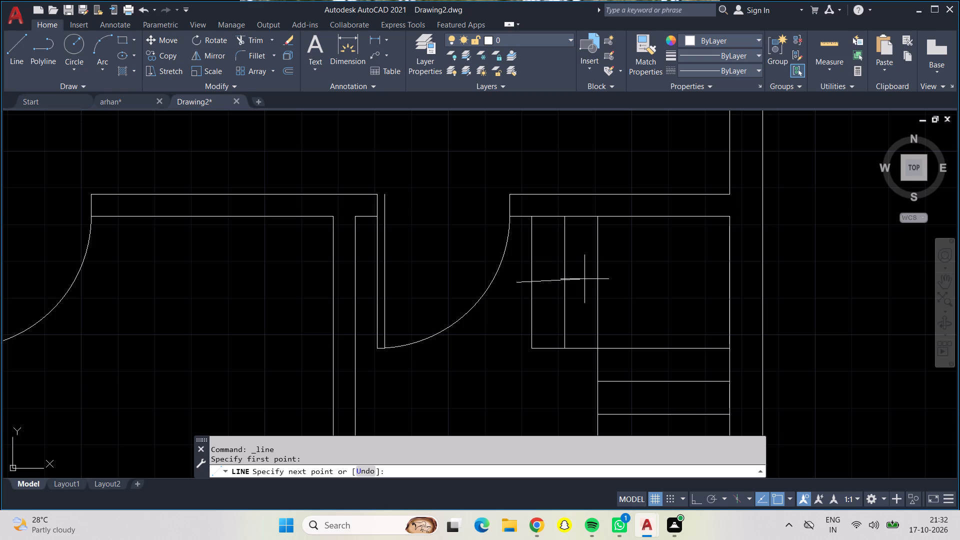
drag(584, 279, 666, 278)
key(F8)
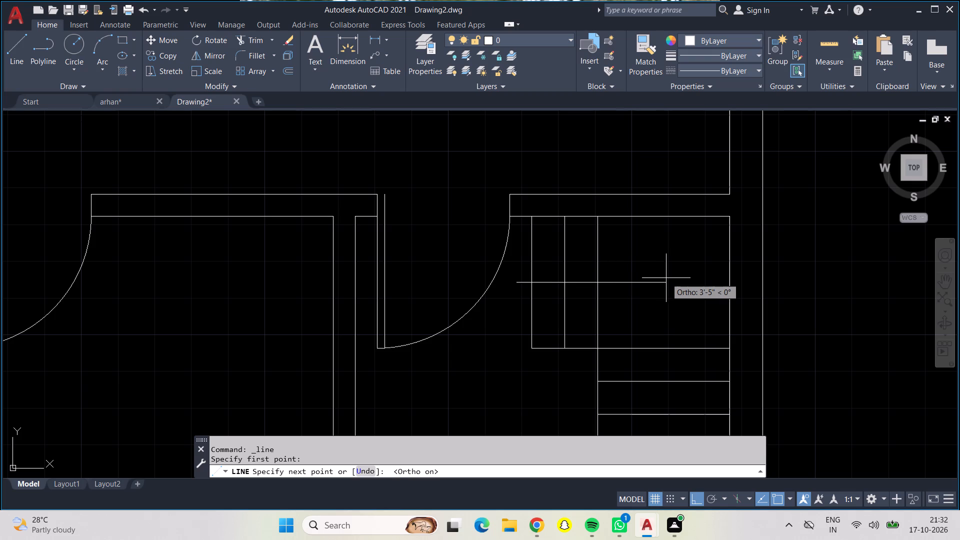
drag(666, 278, 664, 279)
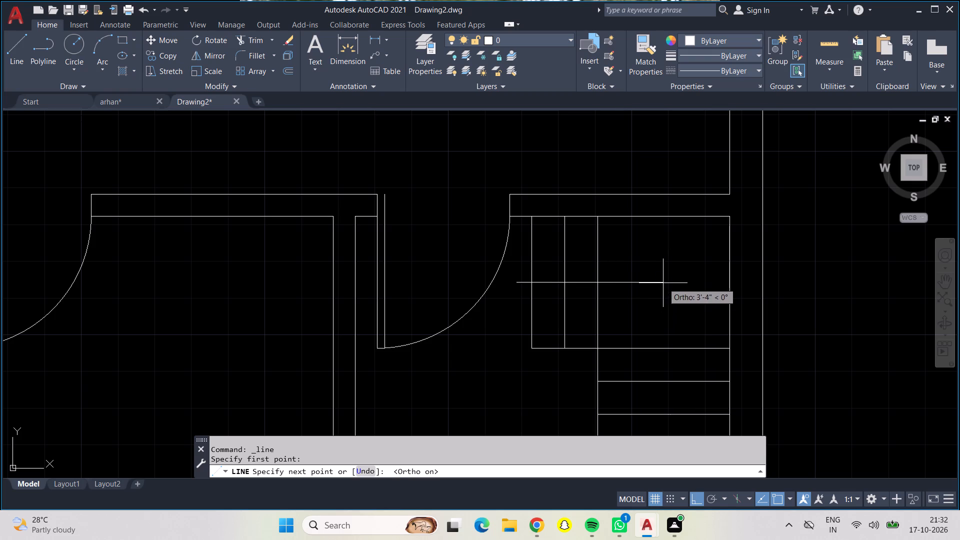
click(663, 283)
scroll(660, 302, down, 2)
middle_drag(658, 315, 654, 210)
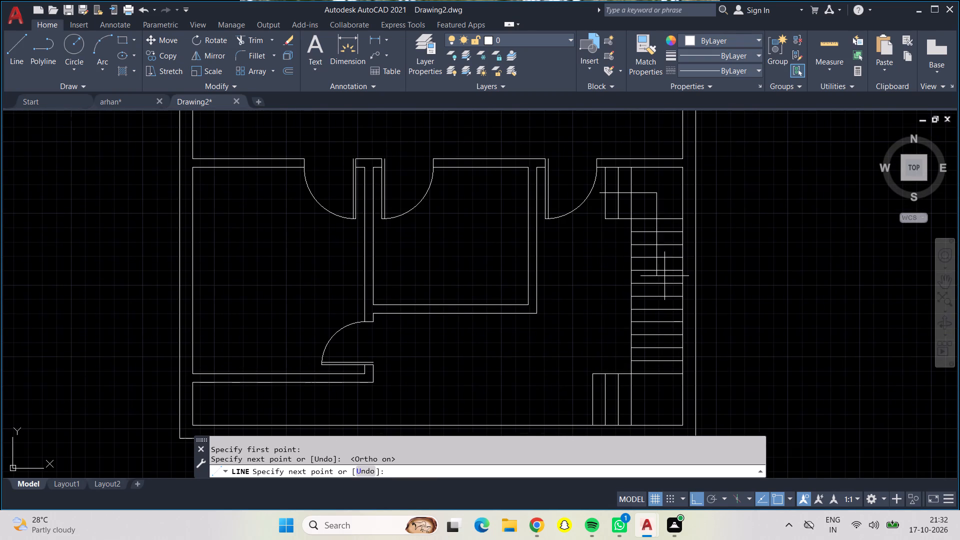
click(652, 399)
scroll(614, 402, up, 4)
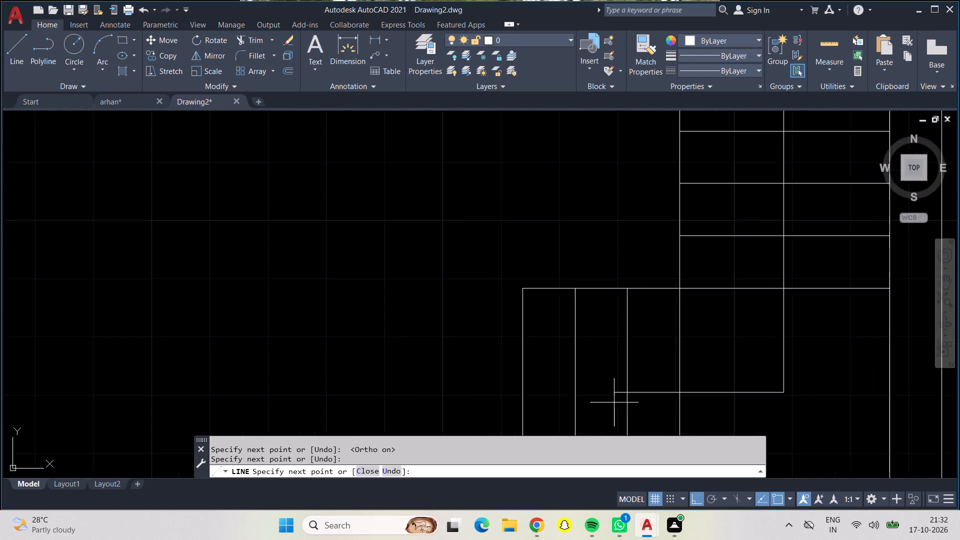
click(603, 392)
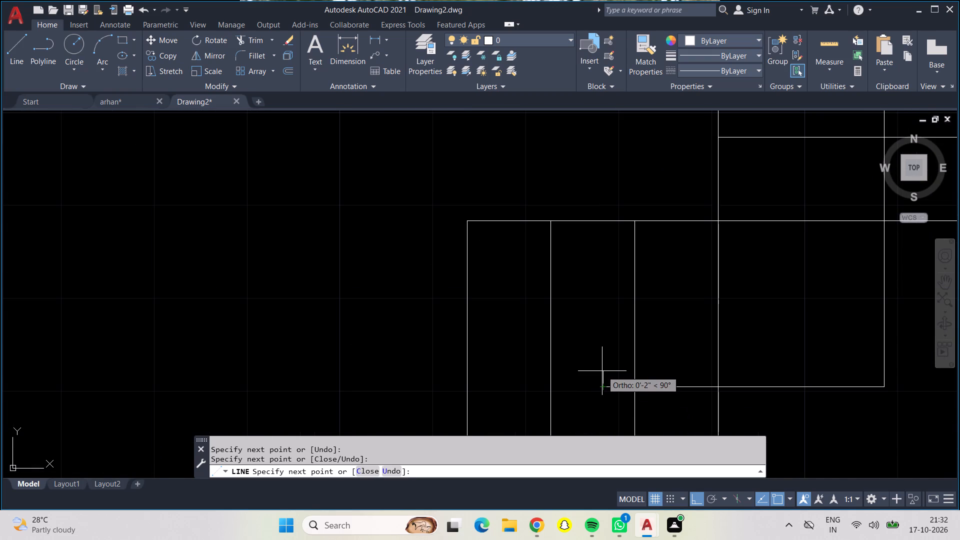
Draw a west-pointing arrowhead at the line's southwest end, with a crossbar, two slanted sides drawn with Ortho off, and three inner fill lines.
scroll(602, 371, up, 2)
middle_drag(602, 371, 607, 274)
click(607, 274)
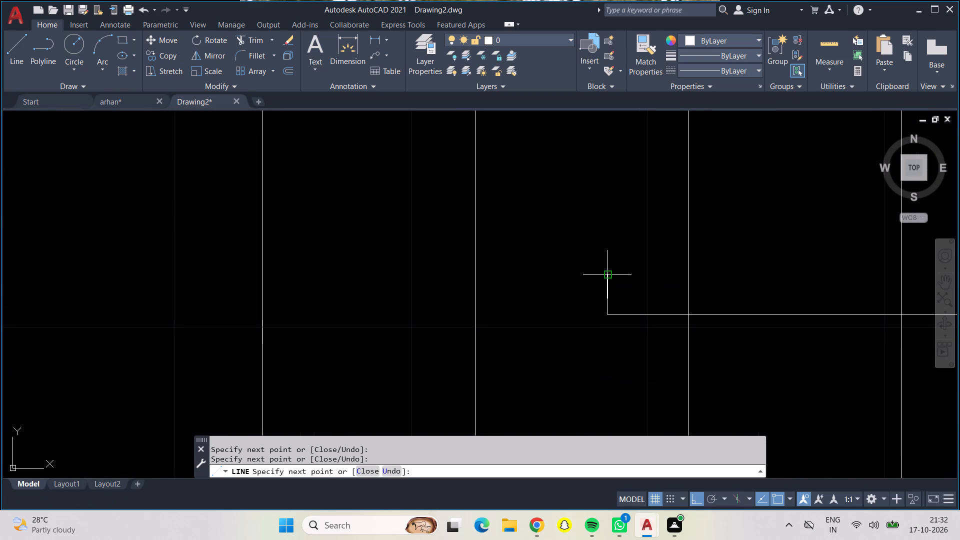
click(605, 361)
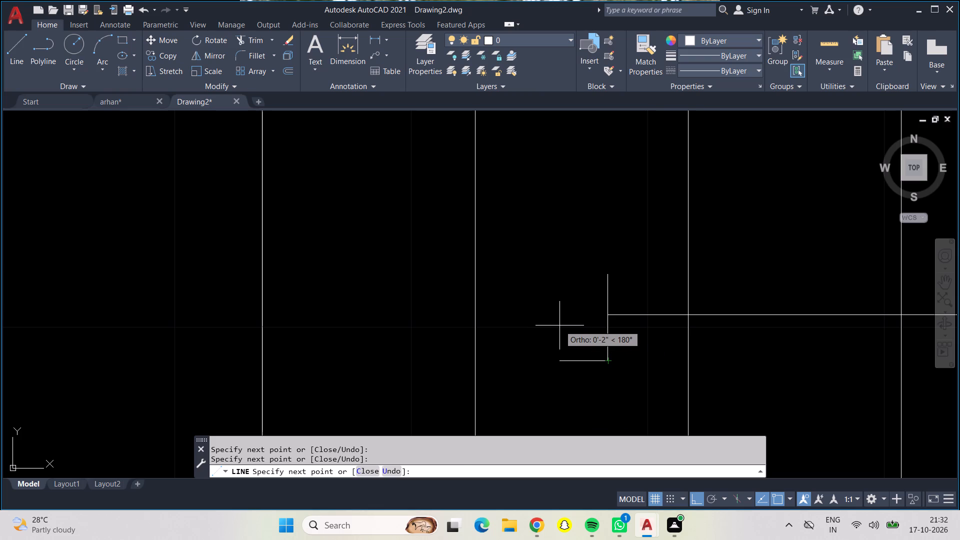
key(F8)
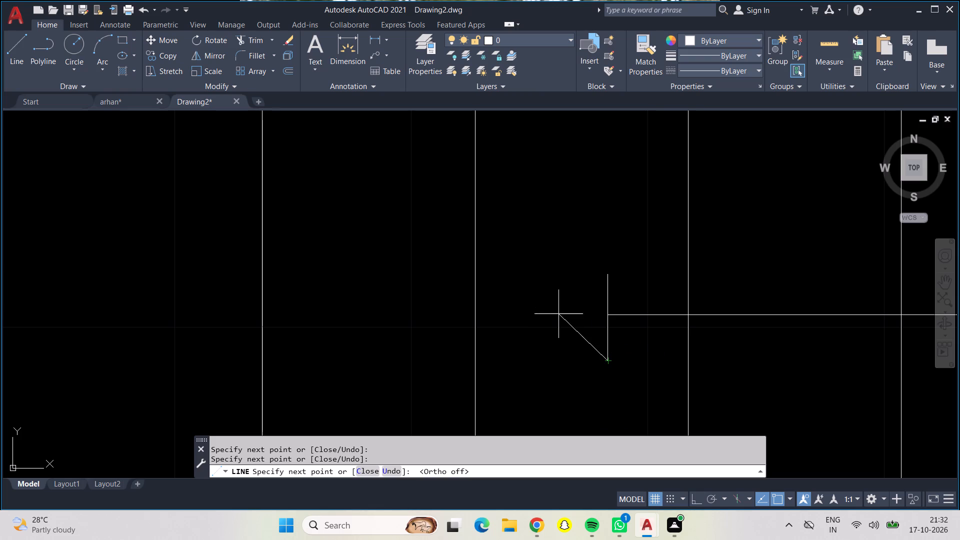
click(558, 314)
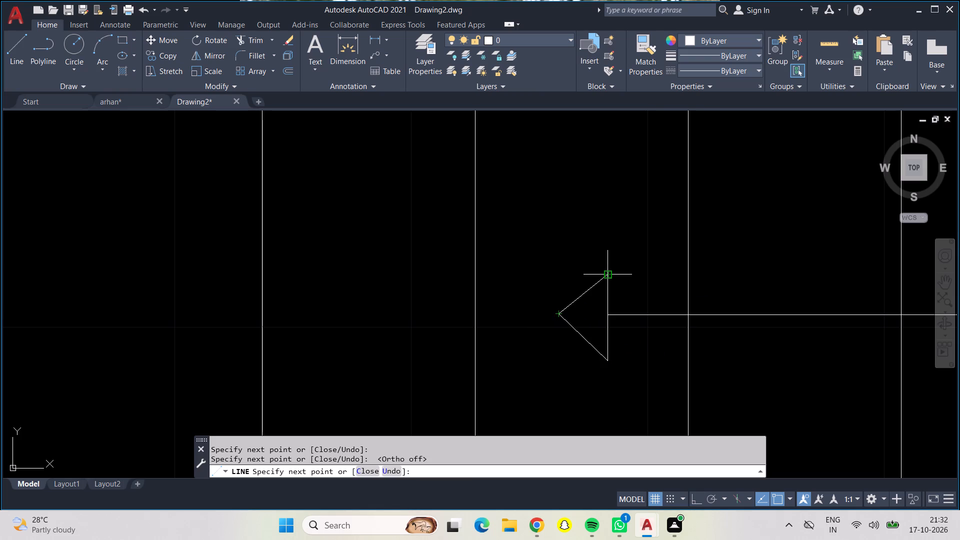
click(608, 277)
click(604, 314)
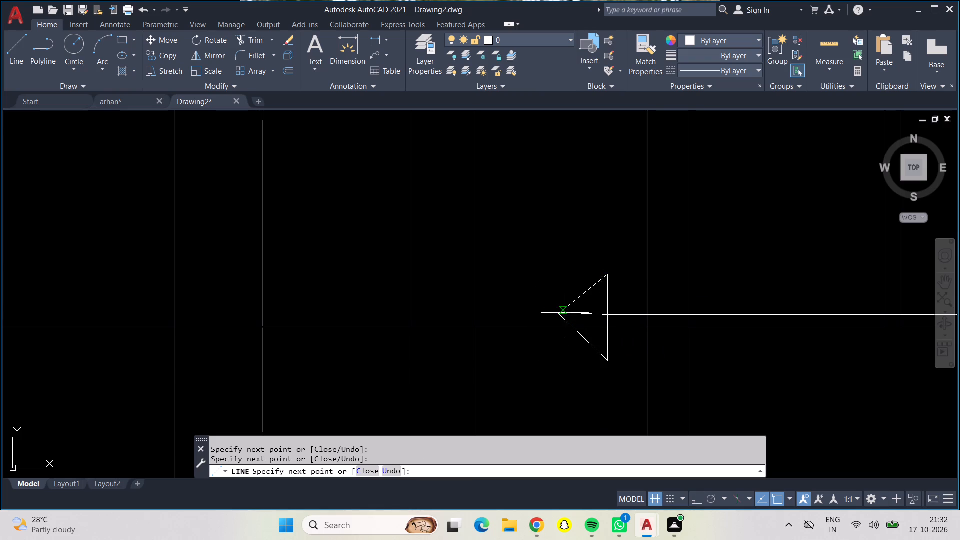
click(561, 312)
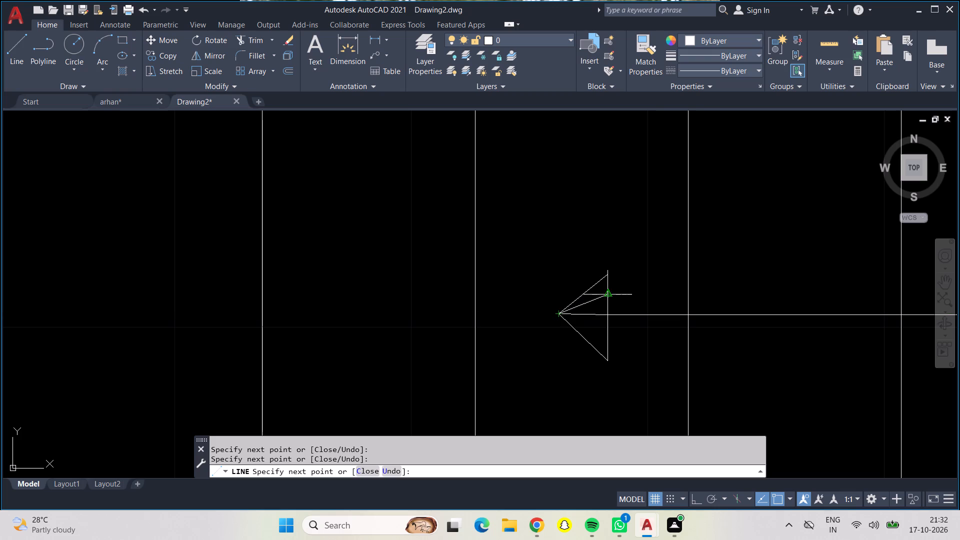
click(608, 296)
click(607, 337)
click(560, 316)
key(Escape)
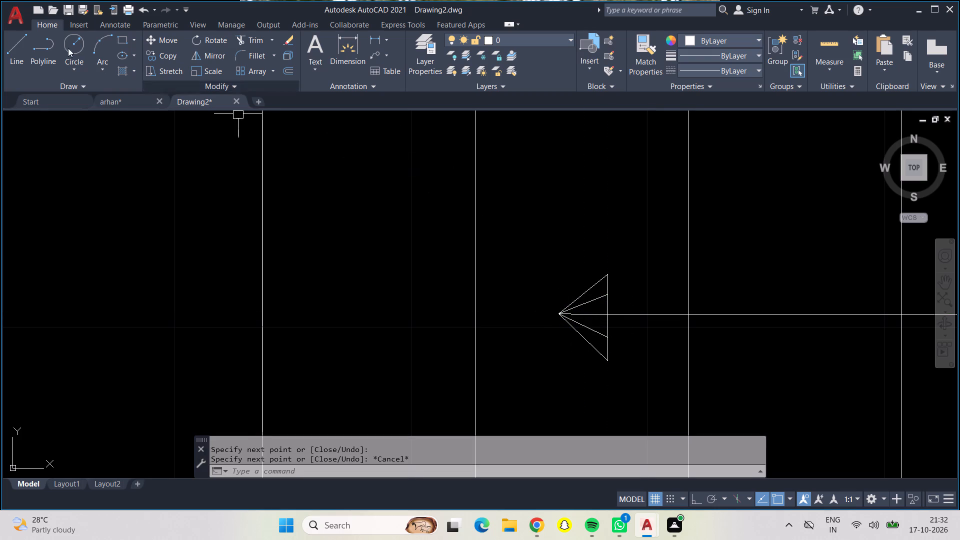
Draw a small circle centred on the stair direction line's starting end, just west of the north treads.
click(70, 46)
scroll(396, 179, down, 2)
scroll(619, 187, down, 1)
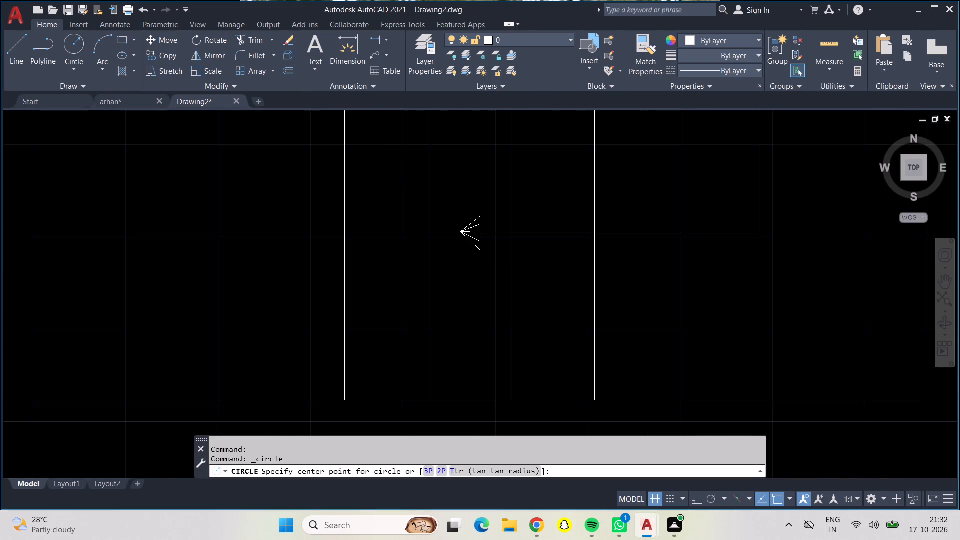
scroll(619, 187, down, 1)
middle_drag(622, 186, 540, 390)
middle_drag(469, 206, 447, 386)
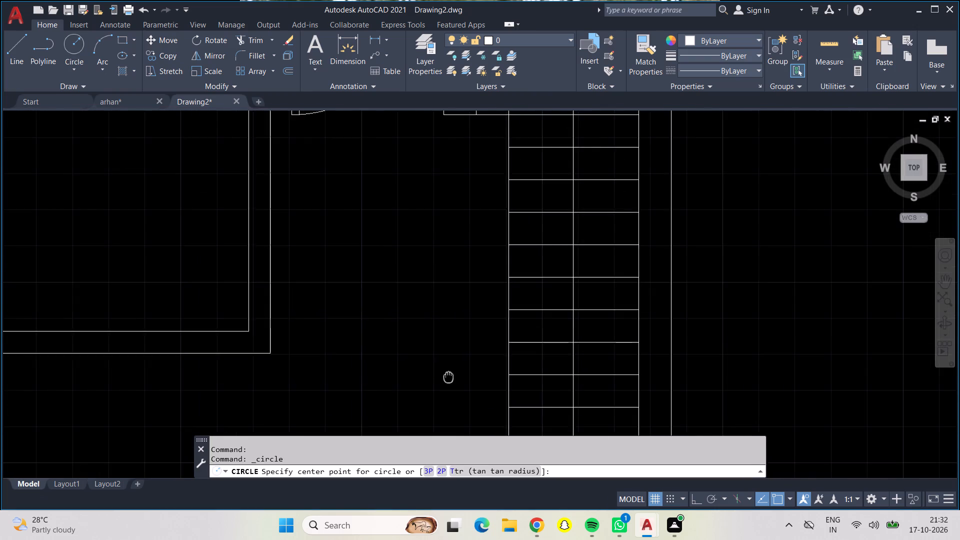
middle_drag(447, 386, 440, 460)
scroll(412, 138, up, 3)
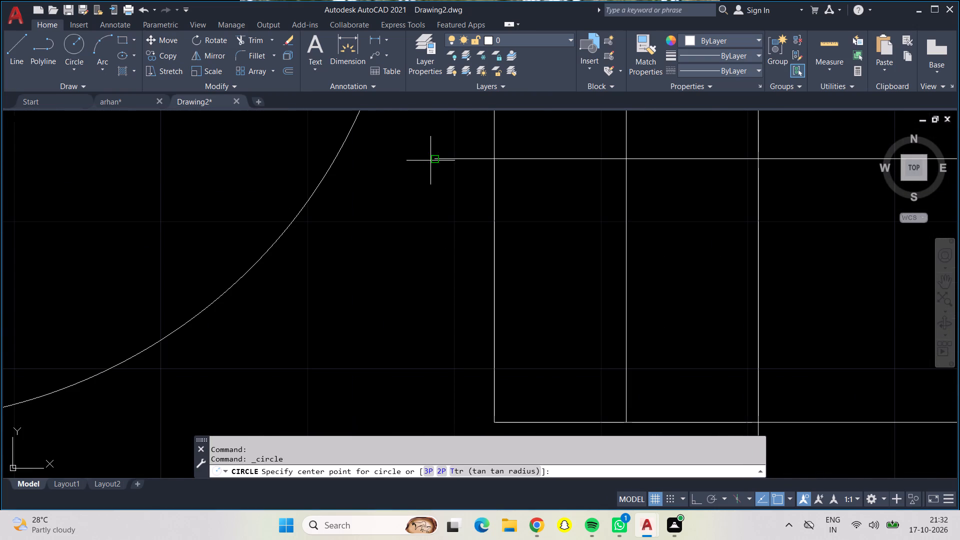
click(435, 160)
click(430, 168)
scroll(418, 181, down, 3)
scroll(435, 245, down, 2)
middle_drag(409, 298, 435, 210)
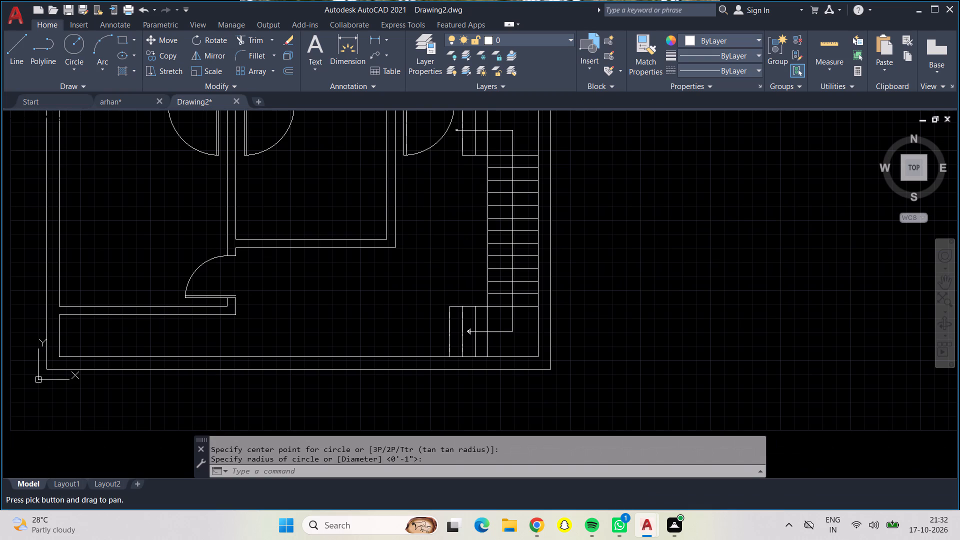
scroll(432, 216, down, 1)
middle_click(439, 232)
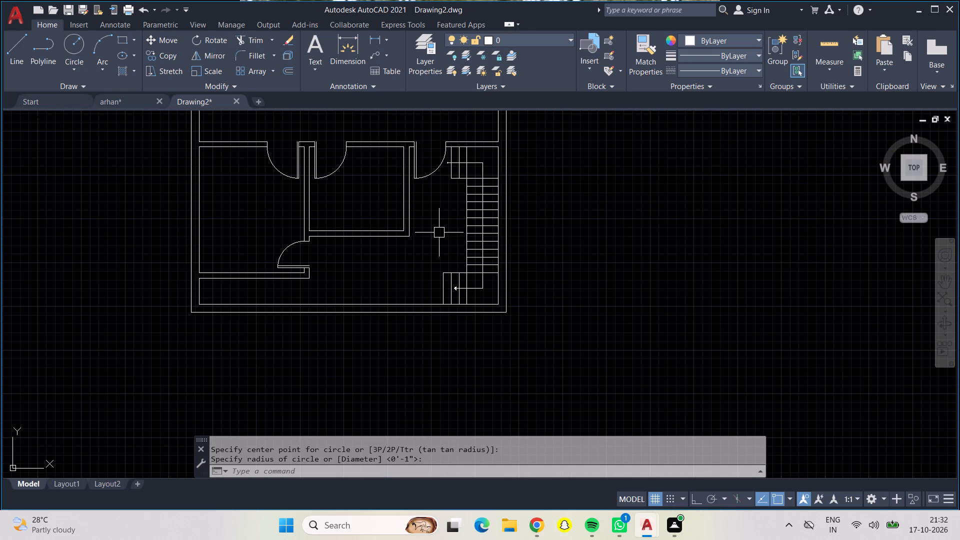
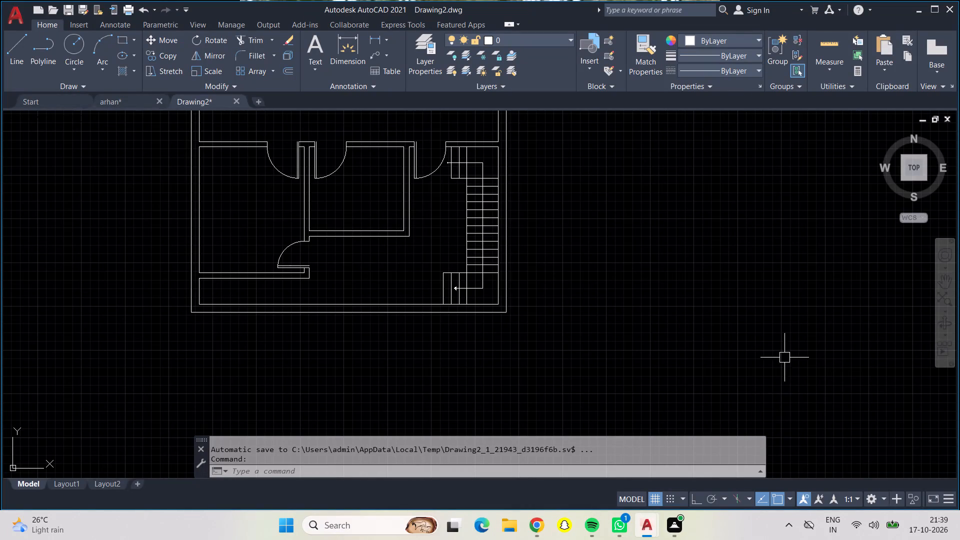
Offset the top edge of the lower rectangle in the central partition block downward by 1", repeating for seven parallel lines.
scroll(266, 242, down, 1)
middle_drag(342, 254, 391, 316)
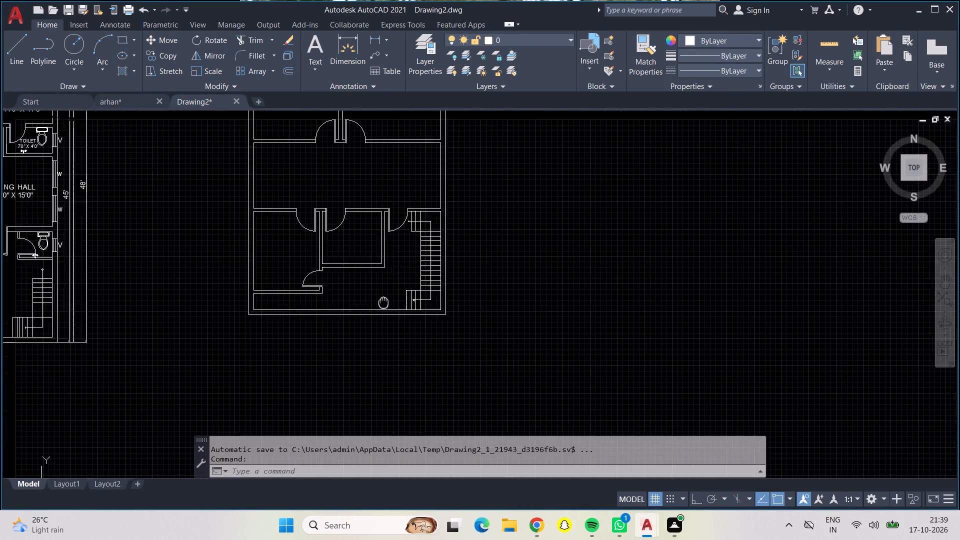
middle_drag(391, 316, 418, 360)
middle_drag(404, 243, 424, 312)
scroll(423, 312, down, 1)
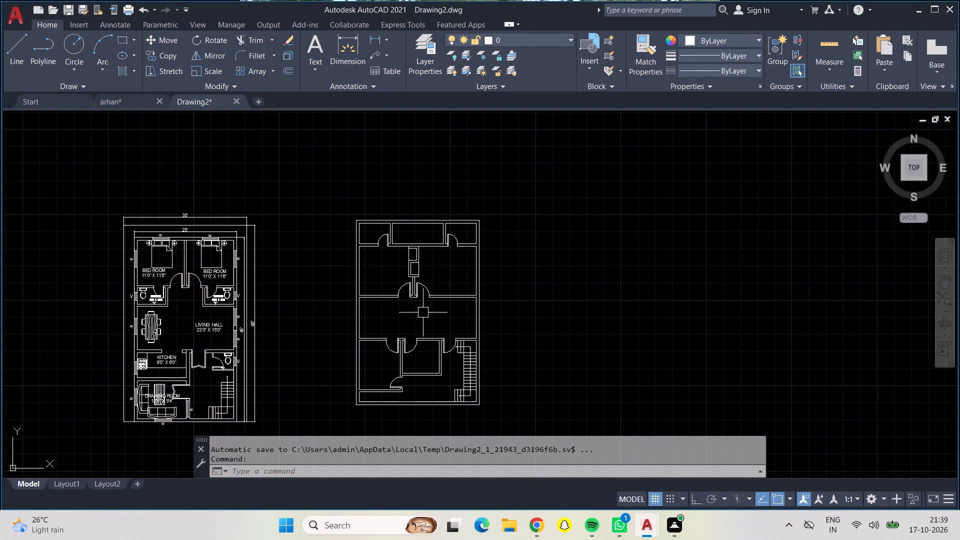
scroll(423, 312, up, 1)
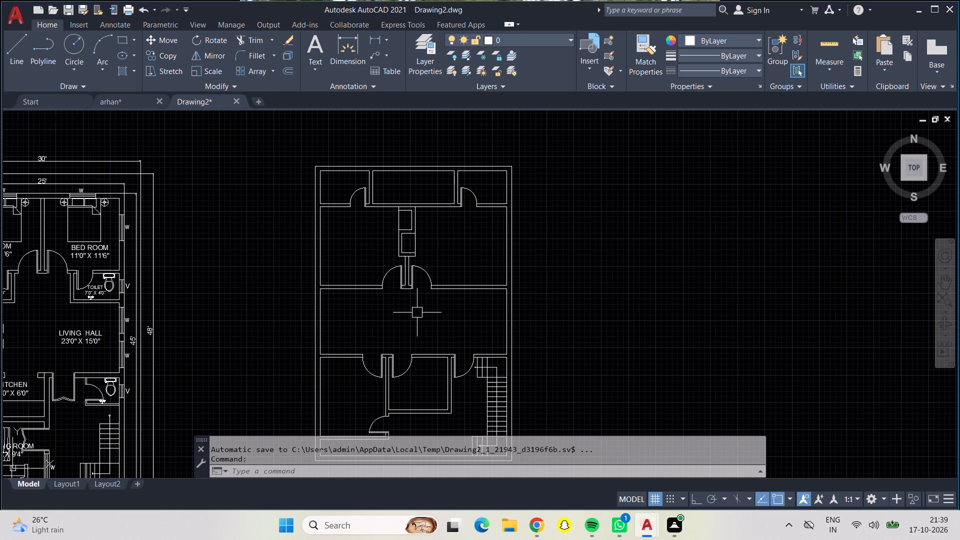
scroll(407, 243, up, 3)
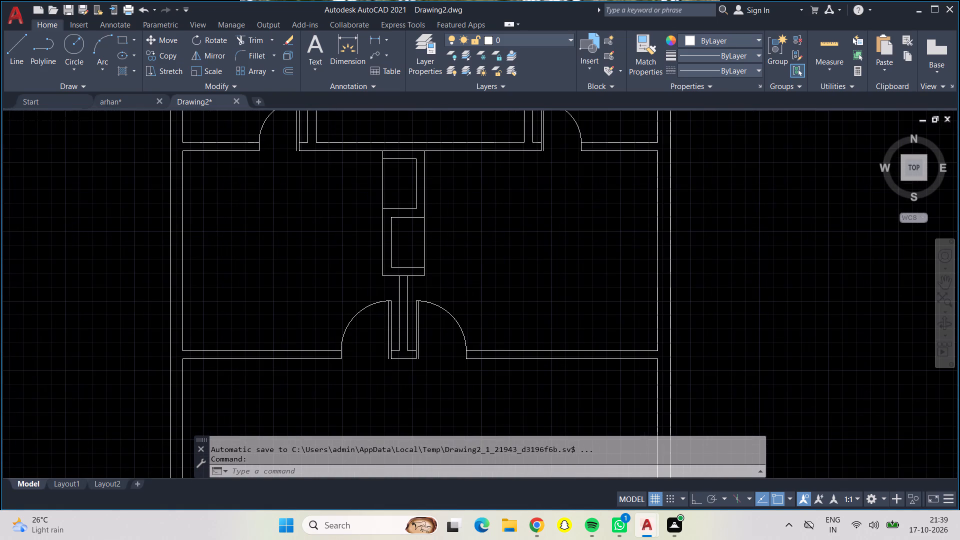
scroll(407, 243, up, 1)
key(Escape)
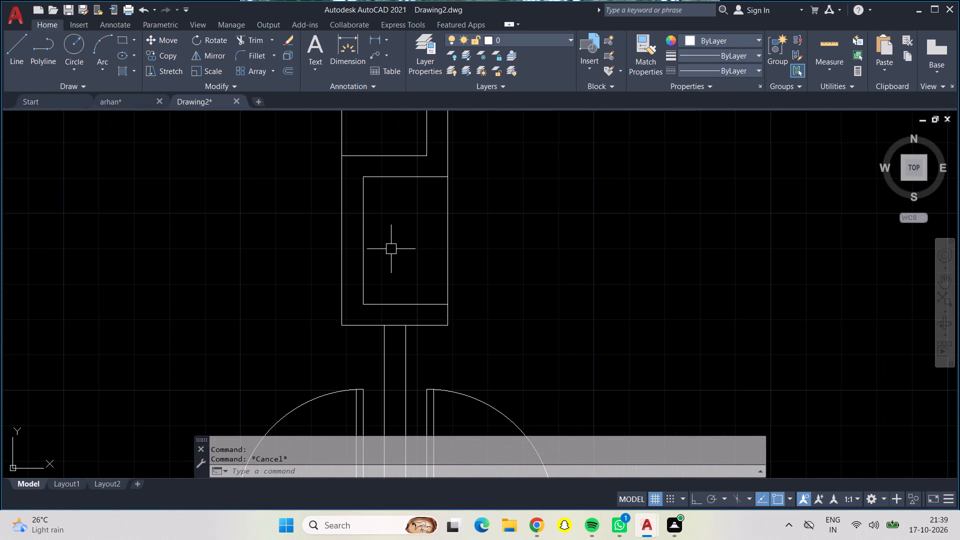
key(o)
key(Return)
key(1)
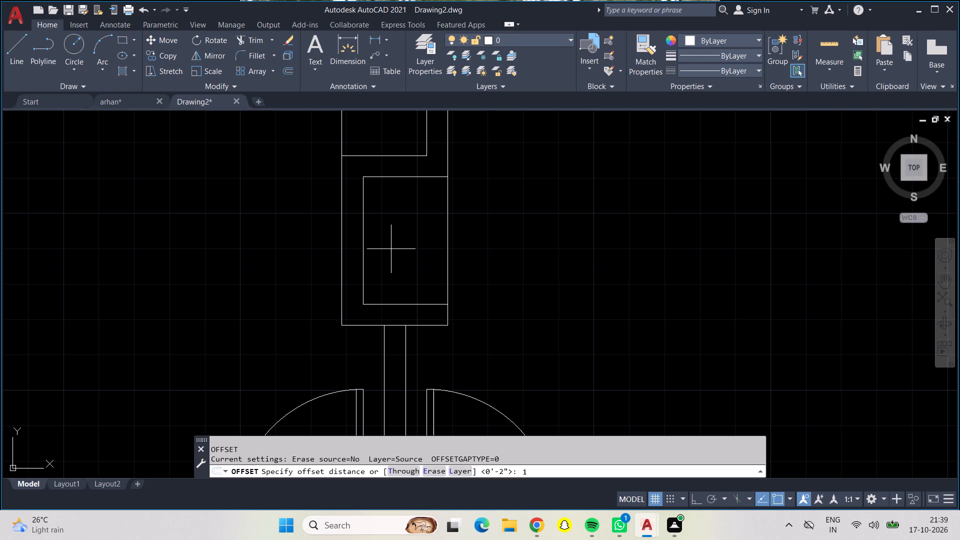
key(shift+quotedbl)
key(Return)
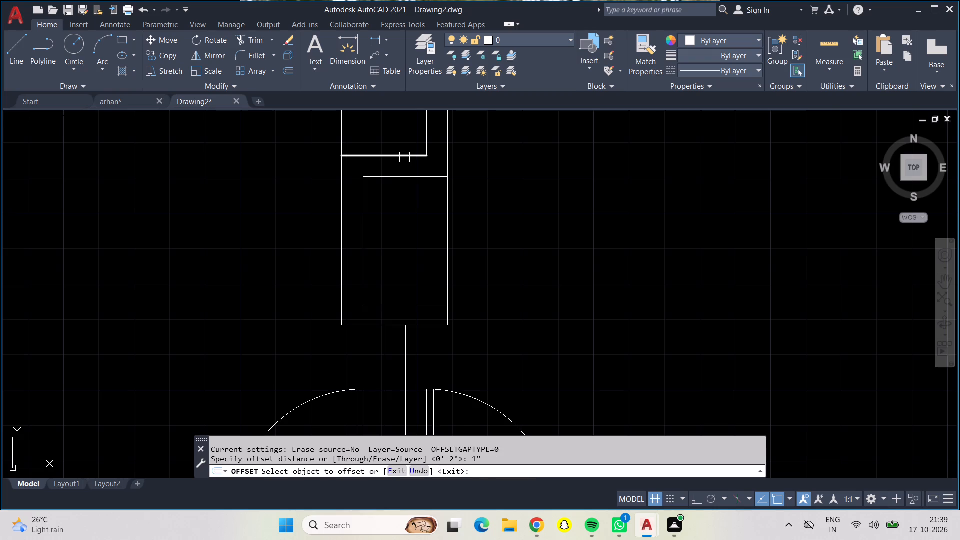
click(412, 177)
click(419, 225)
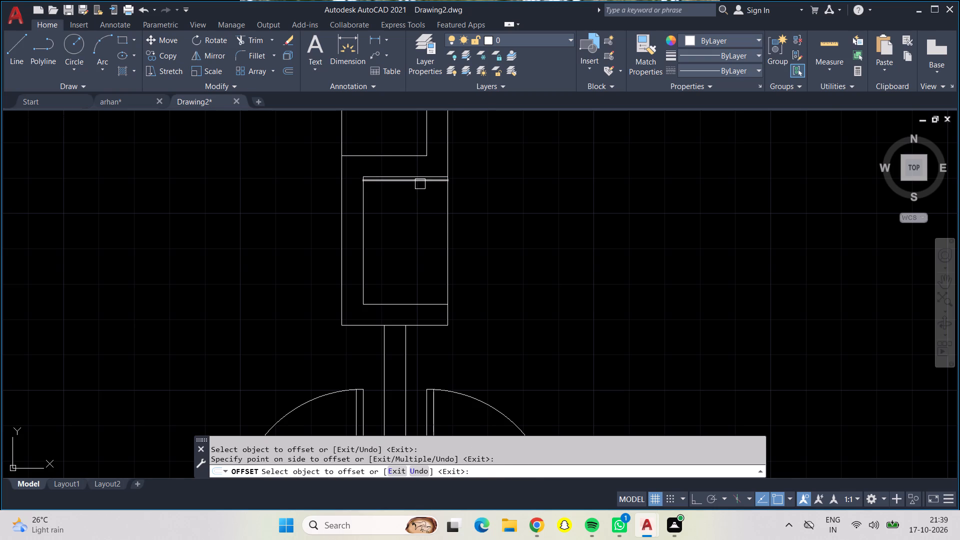
click(420, 184)
click(425, 223)
click(425, 183)
click(429, 219)
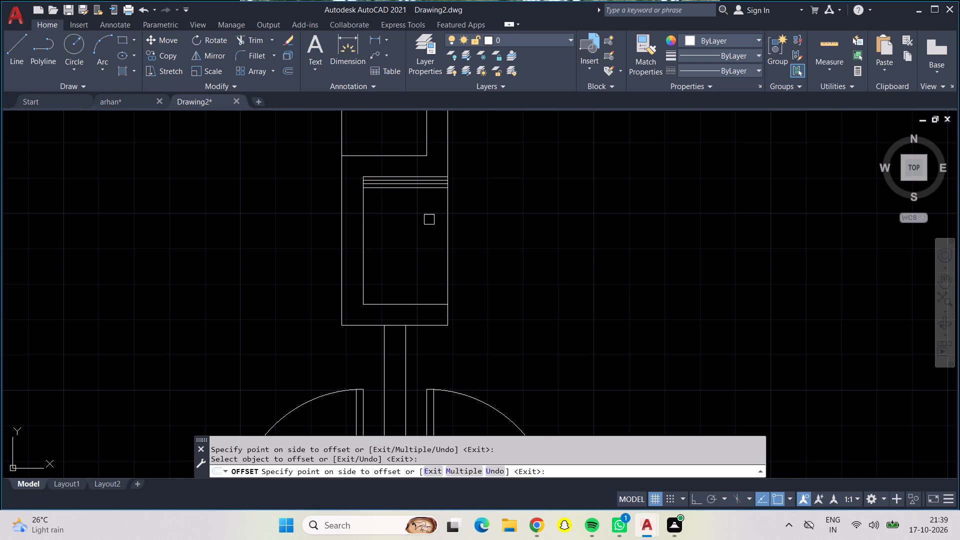
click(426, 188)
click(435, 233)
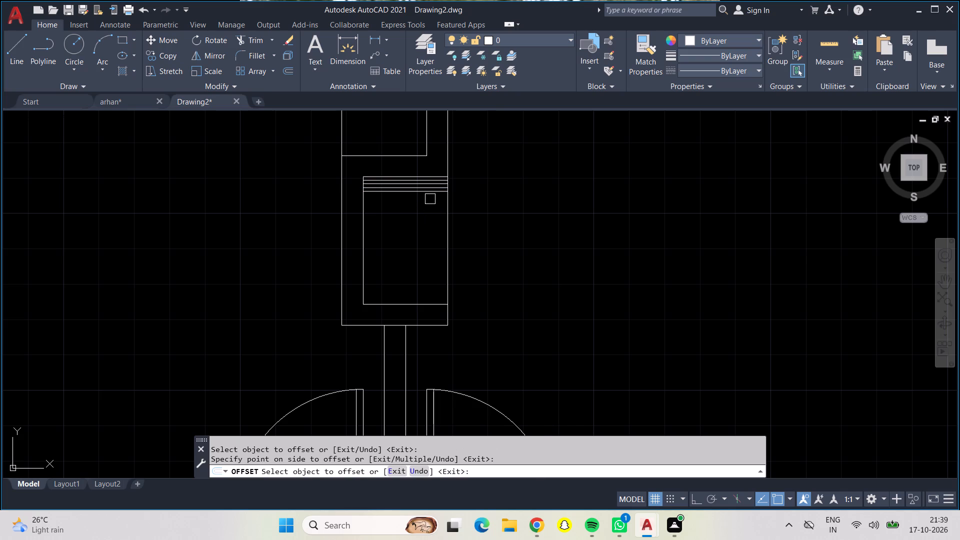
click(429, 194)
click(434, 236)
click(428, 198)
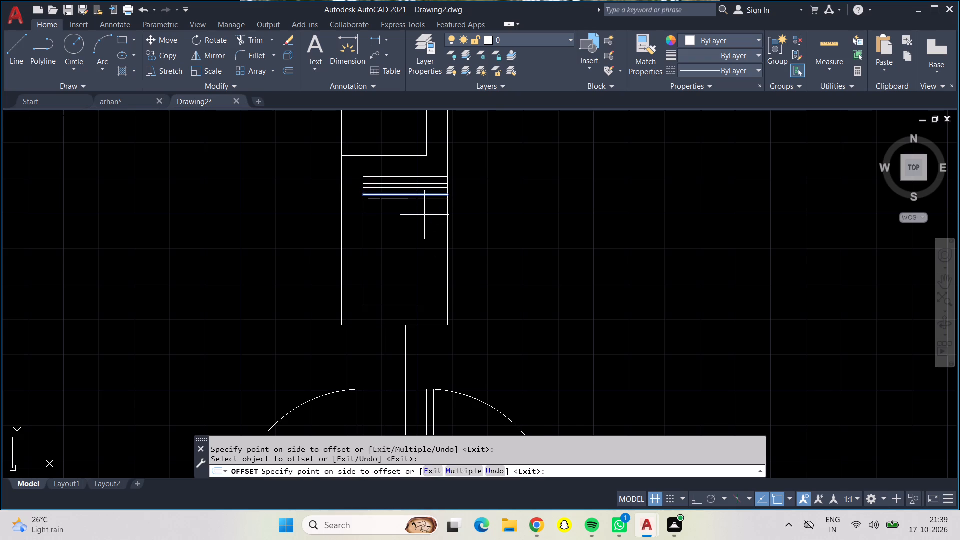
click(424, 229)
click(423, 199)
click(419, 259)
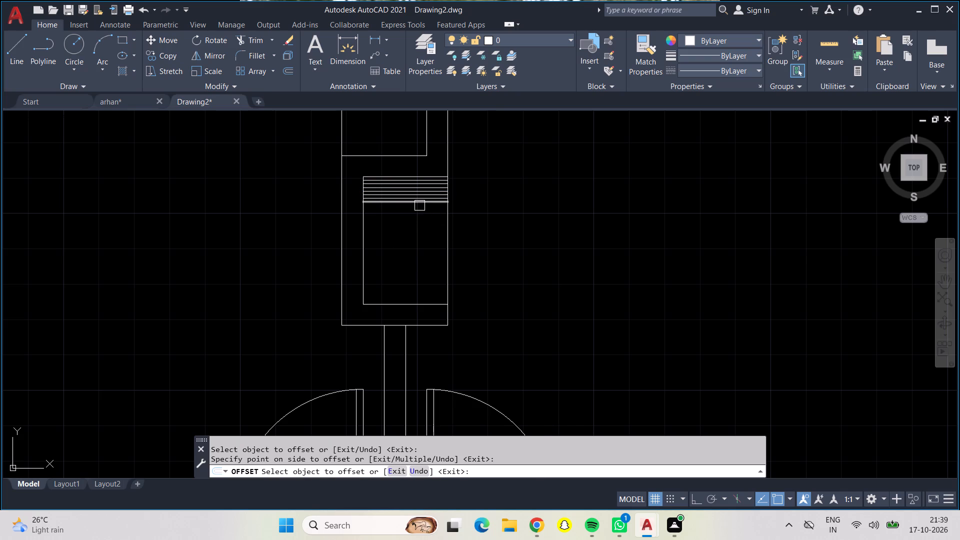
Continue the 1" offsets downward in the lower rectangle until the parallel lines reach its mid-height.
click(419, 204)
click(421, 239)
click(421, 207)
click(424, 253)
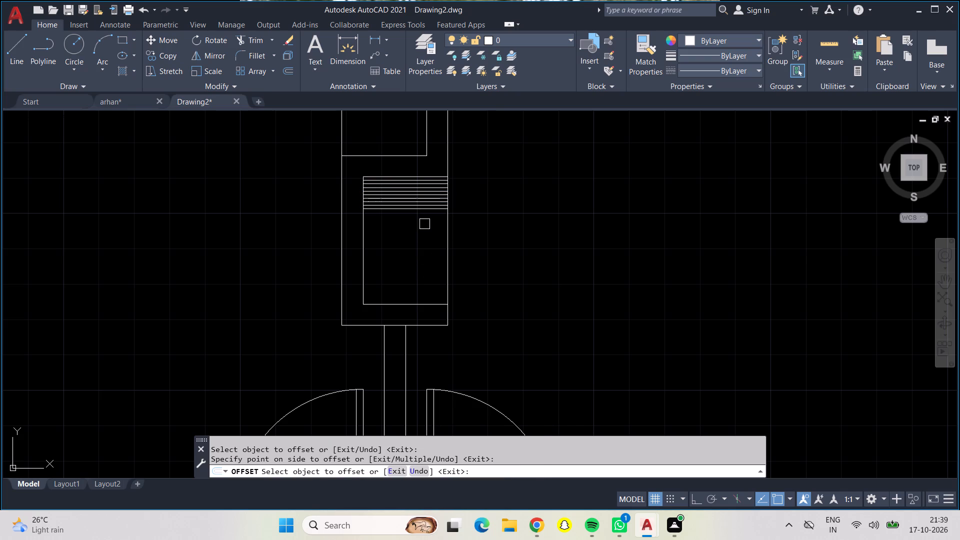
click(424, 205)
click(420, 243)
click(422, 211)
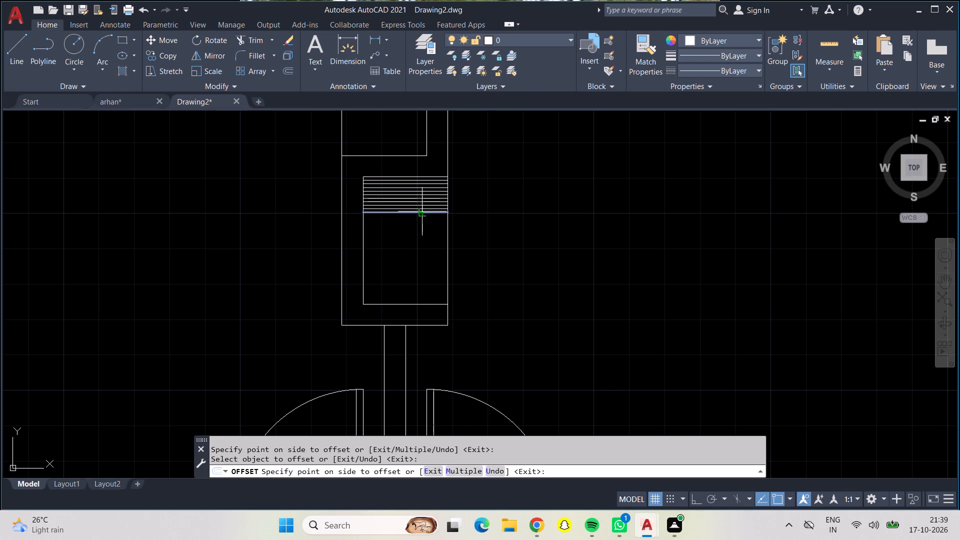
click(416, 261)
click(416, 218)
click(406, 249)
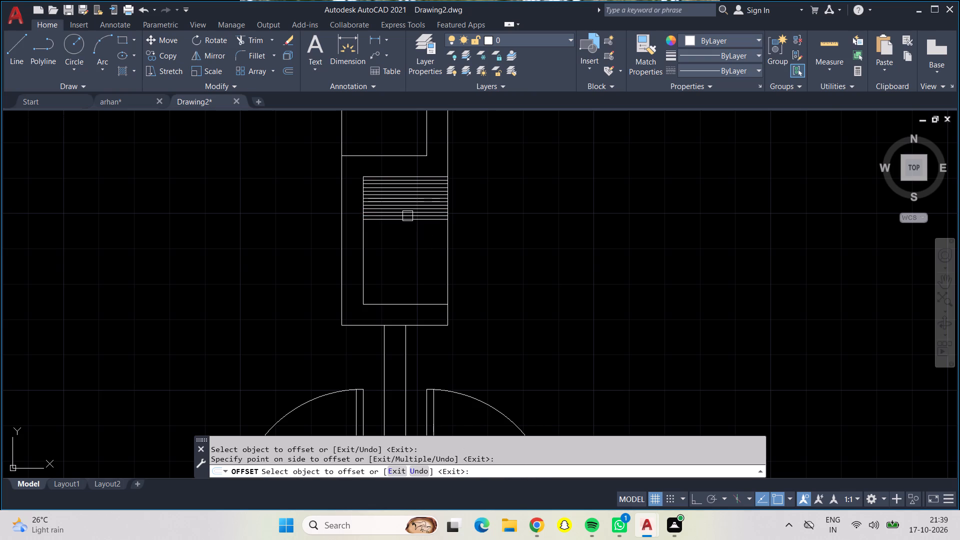
click(407, 215)
click(406, 245)
drag(413, 224, 424, 182)
click(415, 260)
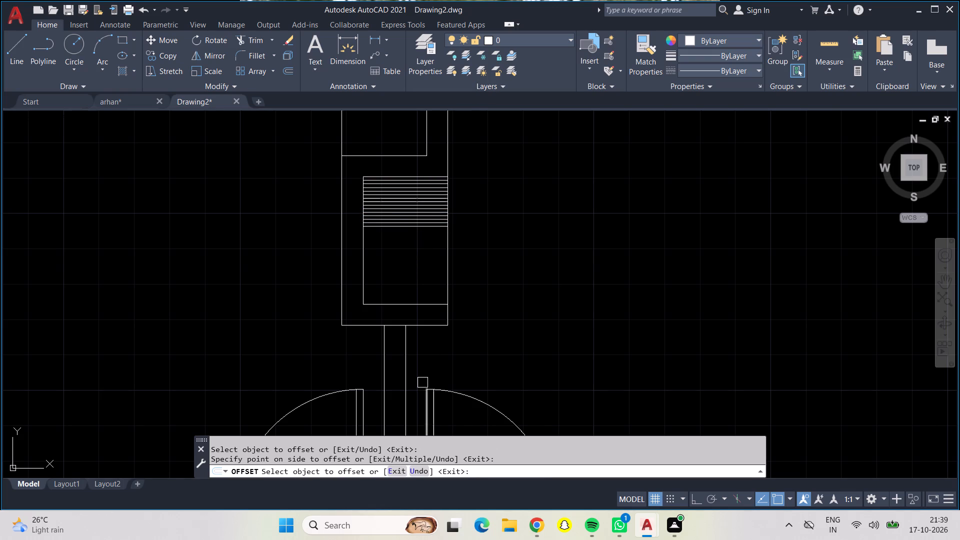
click(414, 225)
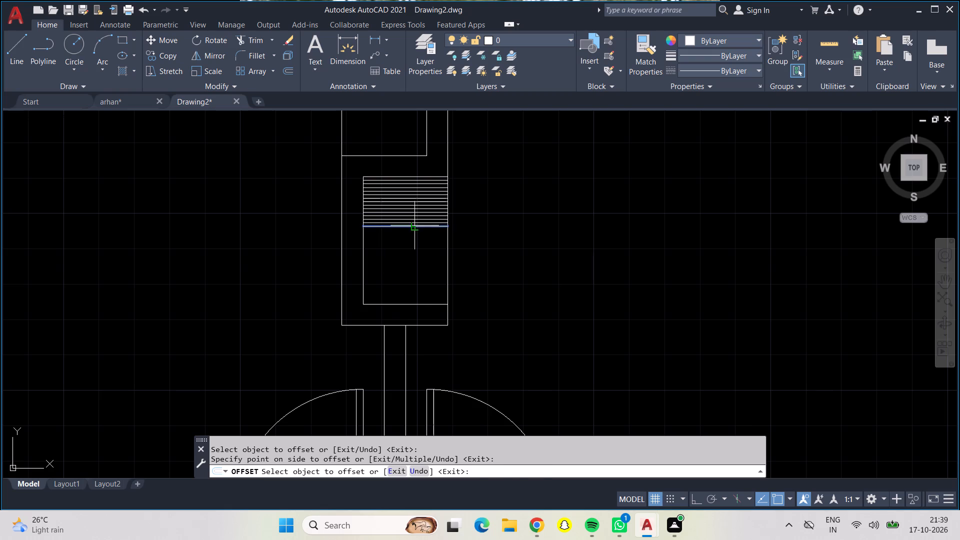
click(423, 292)
click(415, 229)
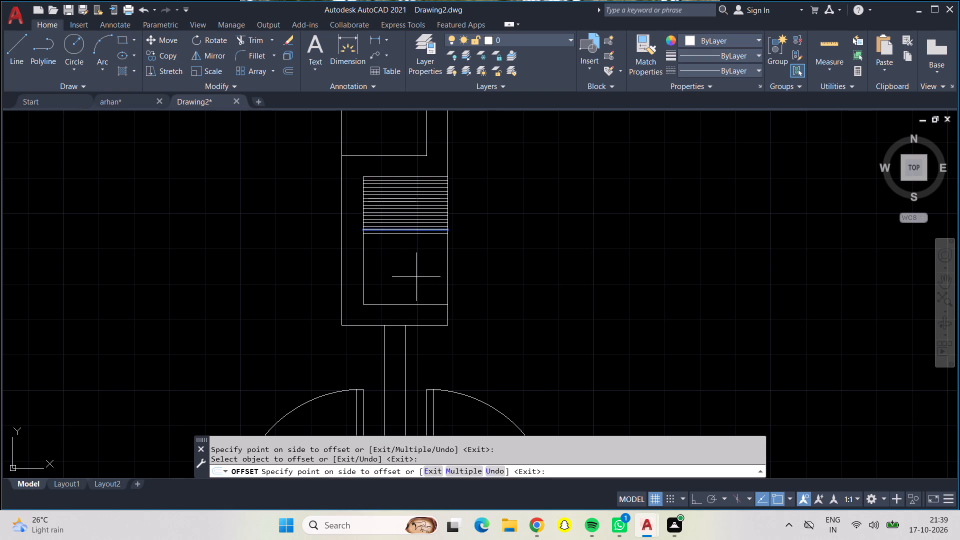
click(416, 277)
click(410, 234)
click(418, 293)
click(412, 235)
click(411, 282)
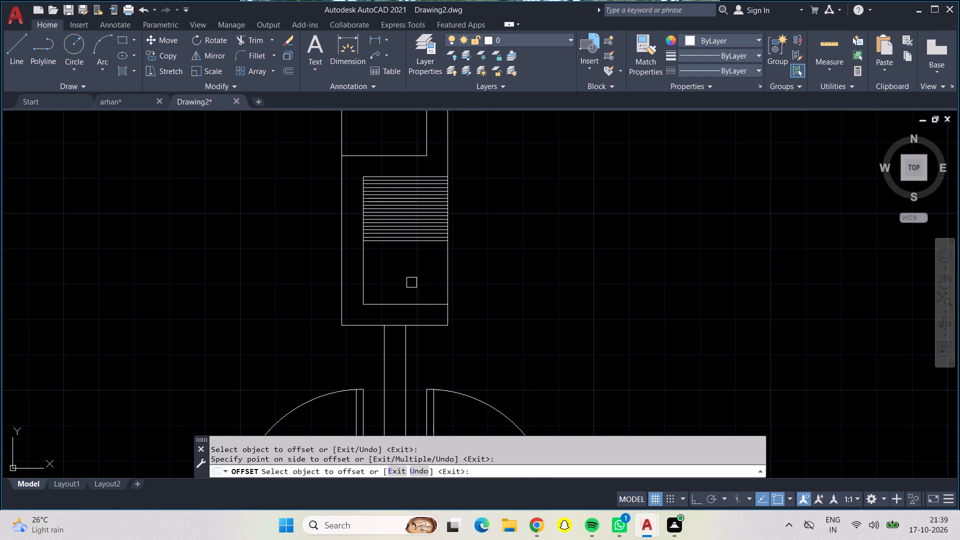
Extend the 1" line pattern from the lower rectangle's mid-height down to about three quarters of its height.
click(411, 241)
click(409, 289)
click(407, 246)
click(408, 292)
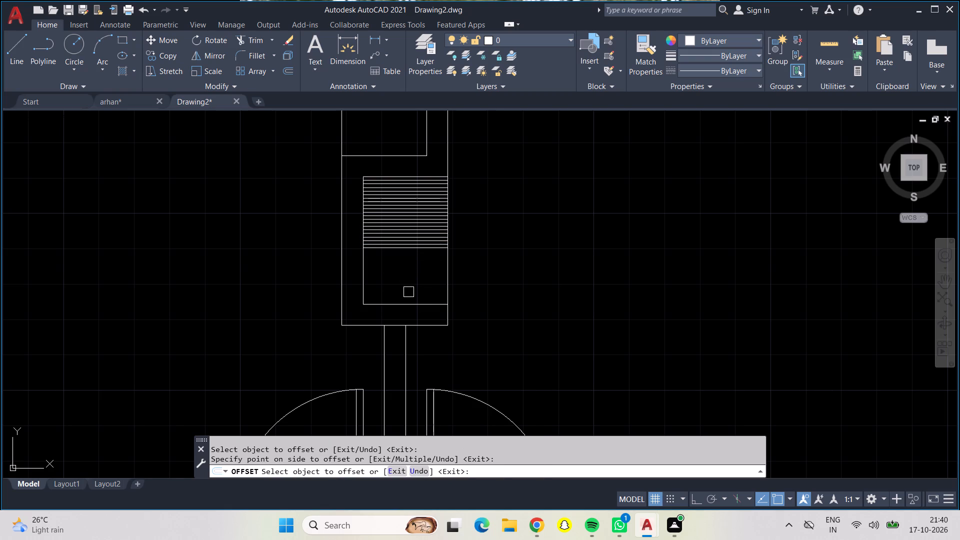
click(408, 247)
click(414, 296)
click(412, 249)
click(416, 291)
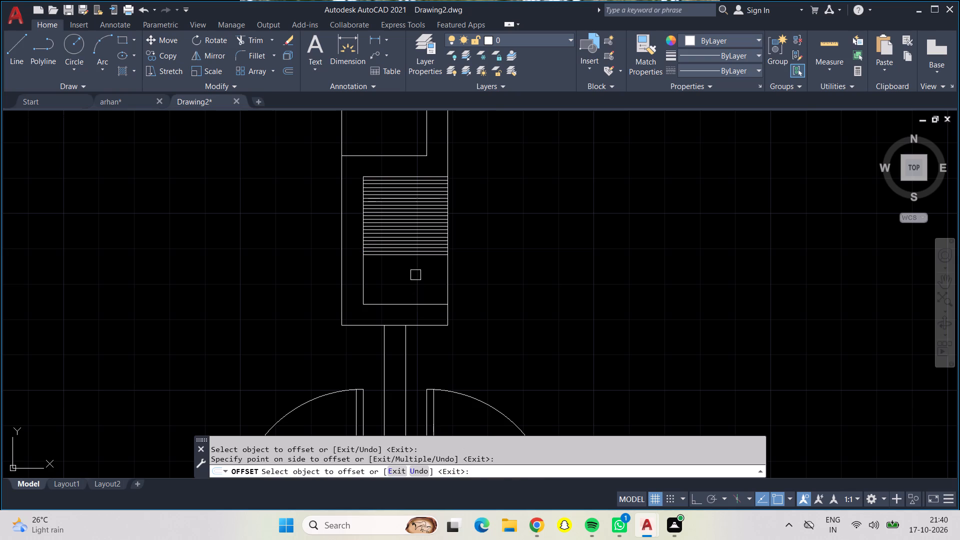
click(414, 257)
click(415, 293)
click(414, 262)
click(415, 314)
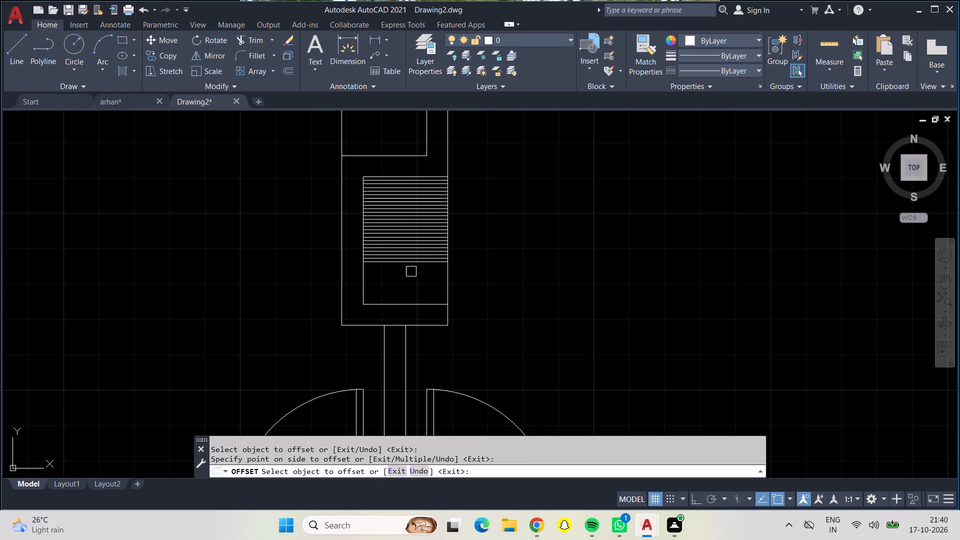
click(410, 262)
drag(410, 290, 410, 295)
click(410, 264)
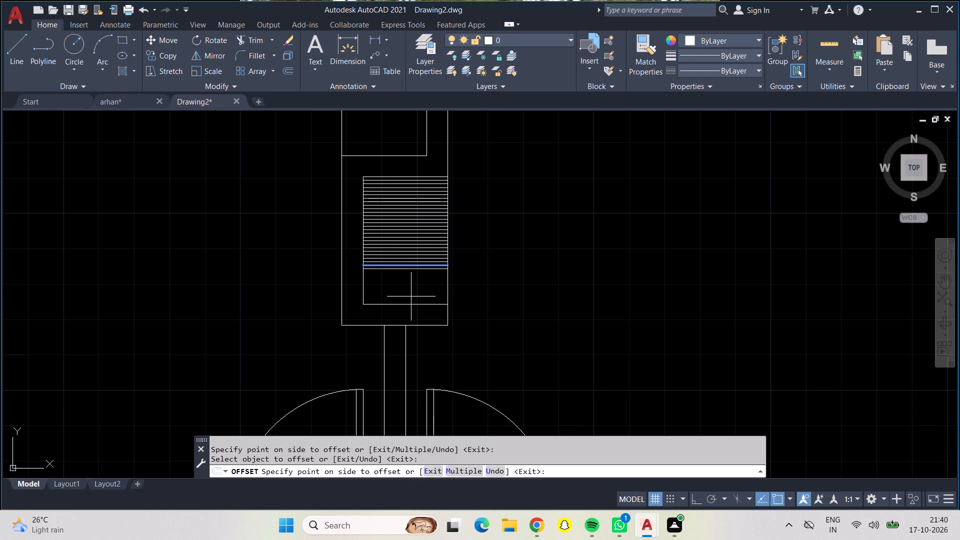
click(411, 297)
click(411, 269)
click(412, 300)
click(412, 273)
click(412, 290)
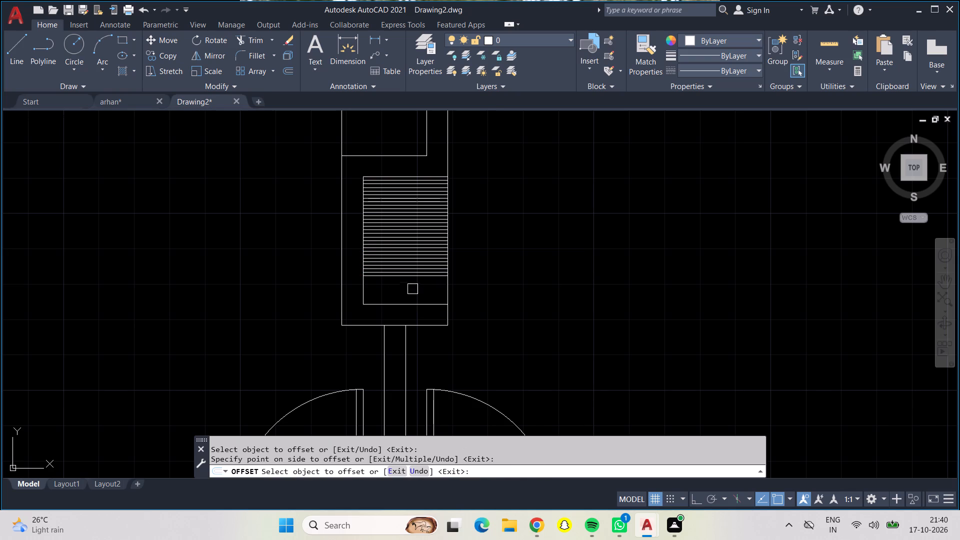
Fill the remaining bottom part of the lower rectangle with parallel lines offset at 1" spacing.
click(412, 270)
click(411, 298)
click(411, 279)
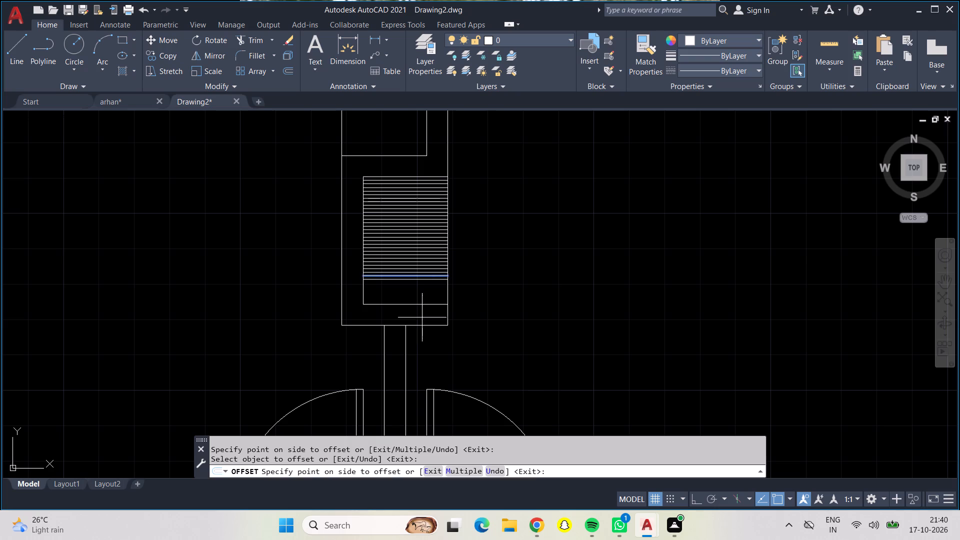
click(422, 309)
click(419, 284)
click(419, 300)
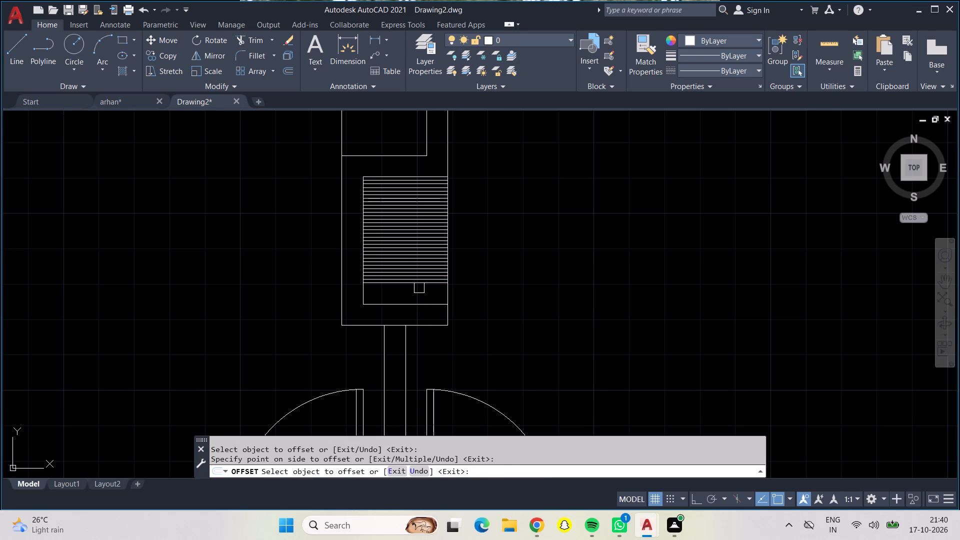
click(419, 286)
click(423, 301)
click(423, 292)
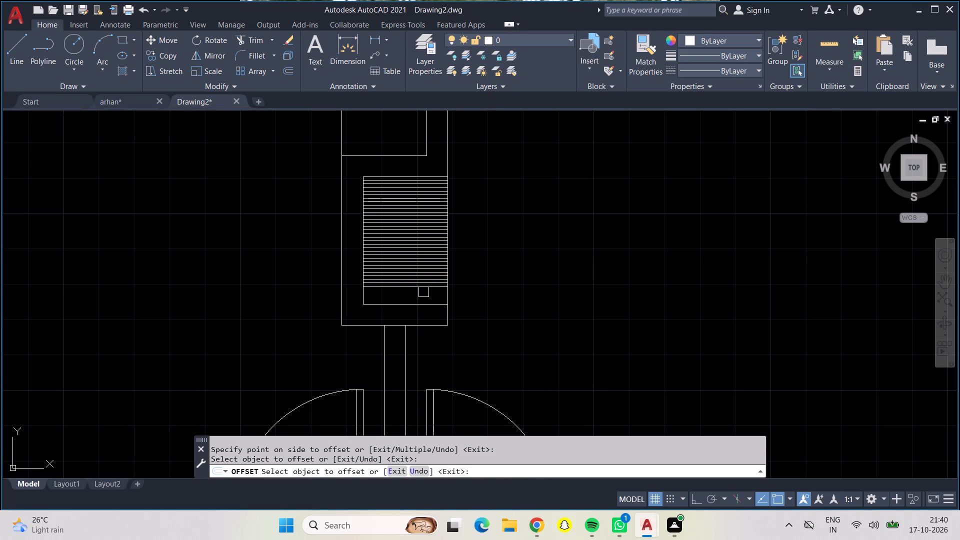
click(423, 288)
click(423, 297)
click(424, 290)
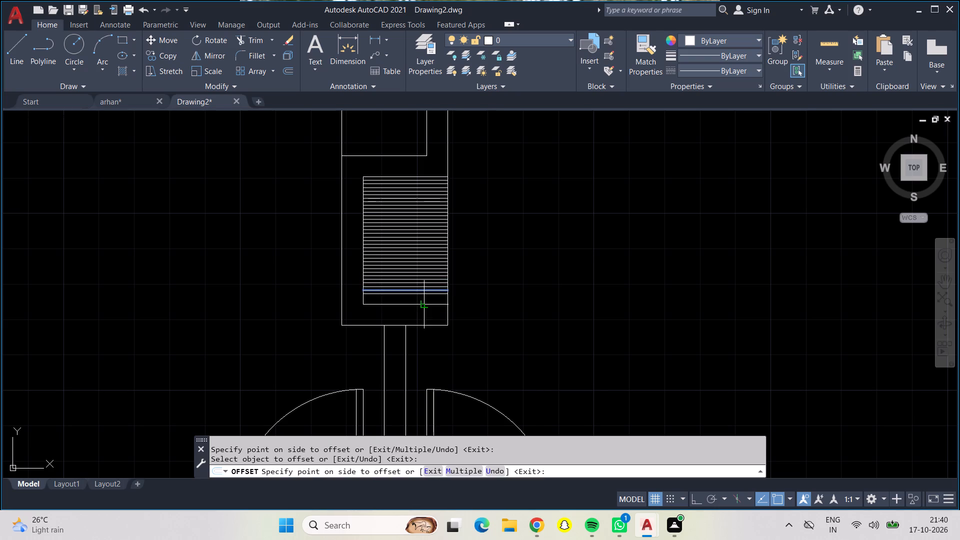
click(423, 303)
click(421, 293)
click(421, 306)
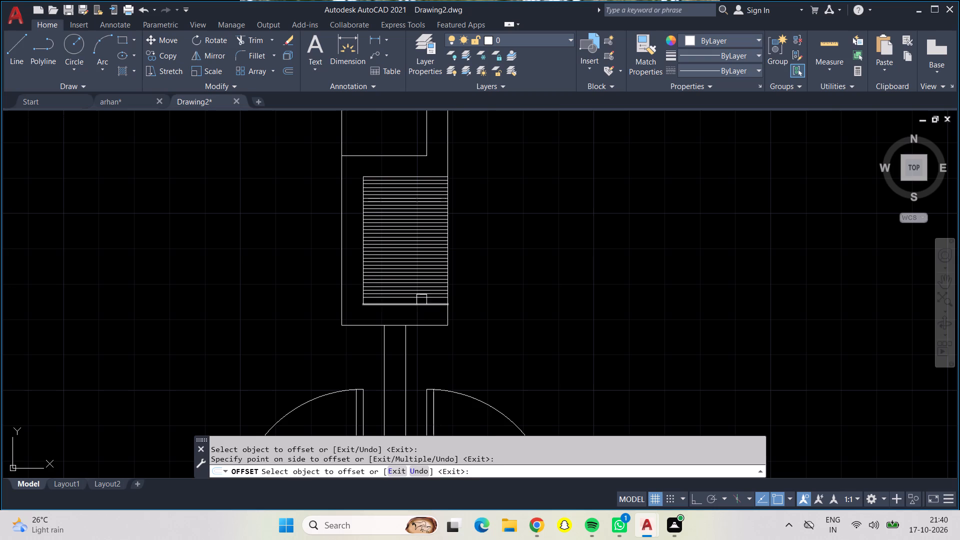
click(421, 299)
click(421, 304)
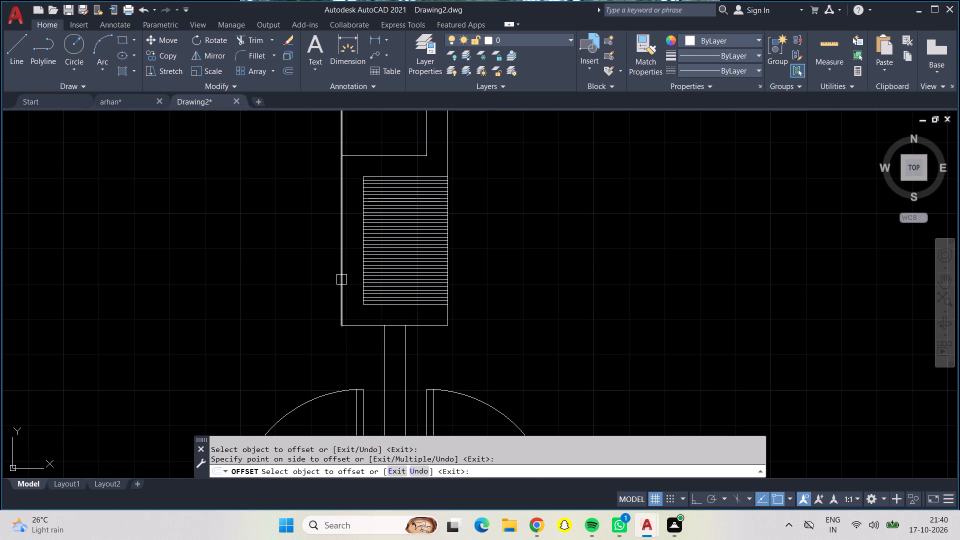
Offset the top edge of the upper rectangle in the central partition block downward by 1", repeating for seven parallel lines.
middle_drag(329, 283, 350, 414)
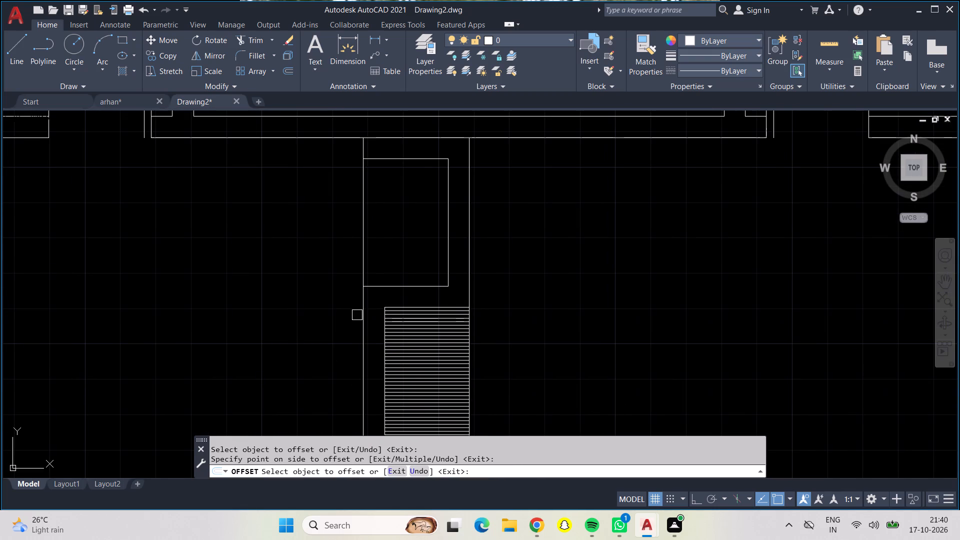
click(398, 161)
click(399, 192)
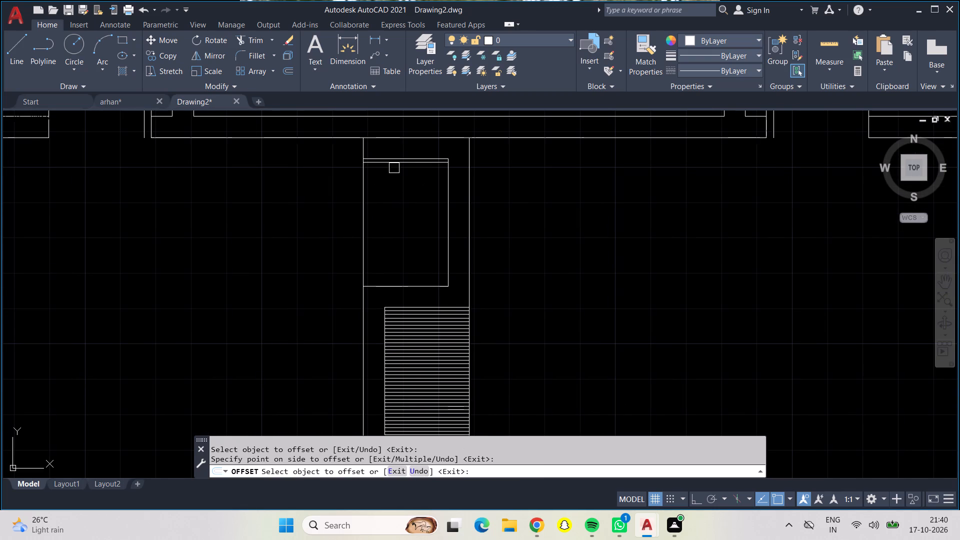
click(394, 162)
drag(394, 185, 394, 190)
click(396, 170)
click(396, 199)
click(392, 174)
click(392, 210)
click(392, 176)
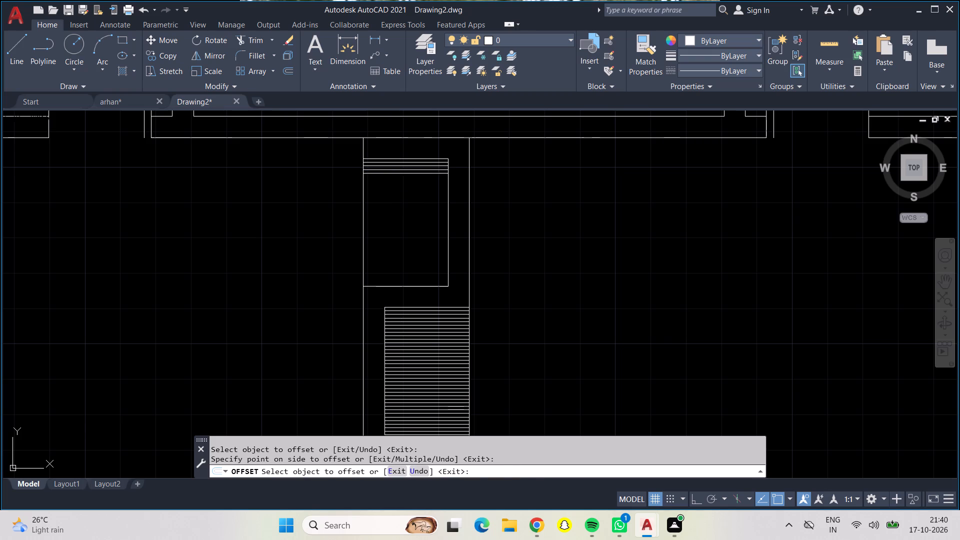
click(396, 200)
click(397, 176)
drag(399, 190, 399, 196)
click(400, 177)
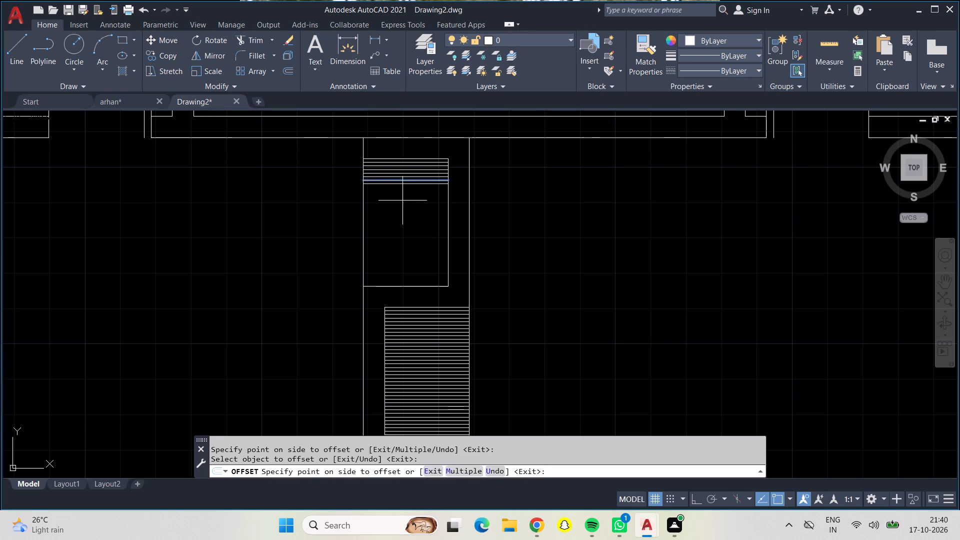
click(402, 202)
Continue the 1" offsets downward in the upper rectangle to a little over one third of its height.
click(403, 182)
click(404, 210)
click(405, 184)
drag(405, 208, 405, 213)
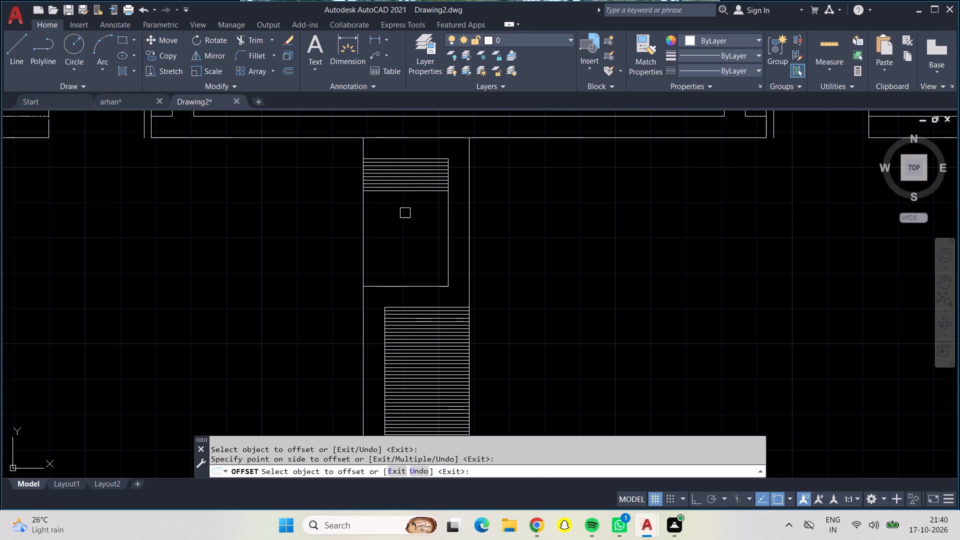
click(405, 192)
click(406, 217)
click(406, 198)
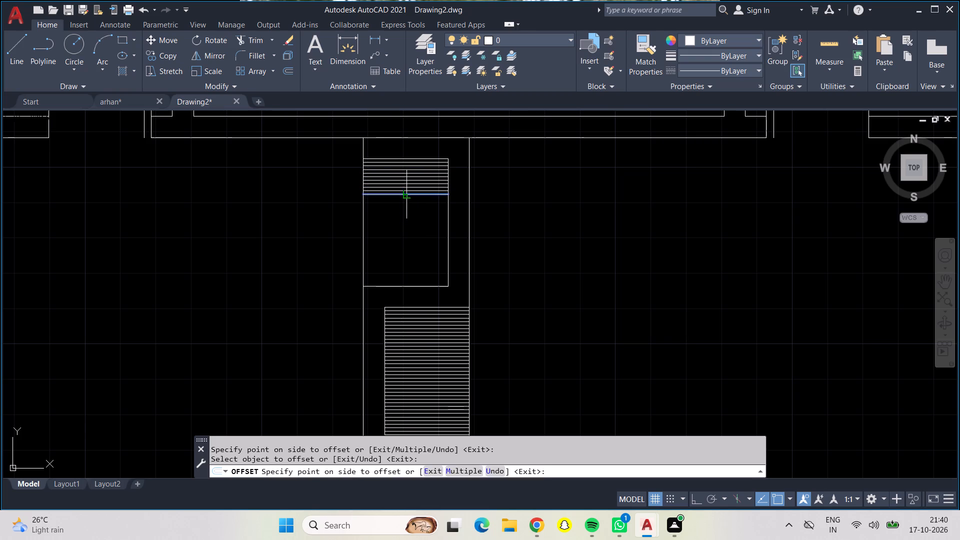
click(406, 218)
drag(405, 199, 405, 204)
click(405, 226)
click(404, 205)
click(403, 230)
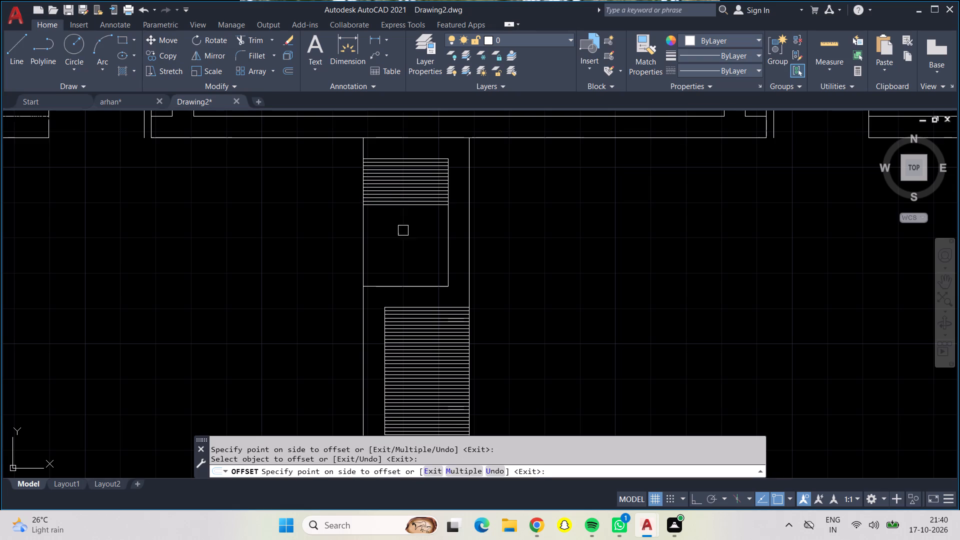
Extend the 1" line pattern in the upper rectangle down to its mid-height.
click(403, 205)
click(404, 235)
click(406, 209)
click(407, 238)
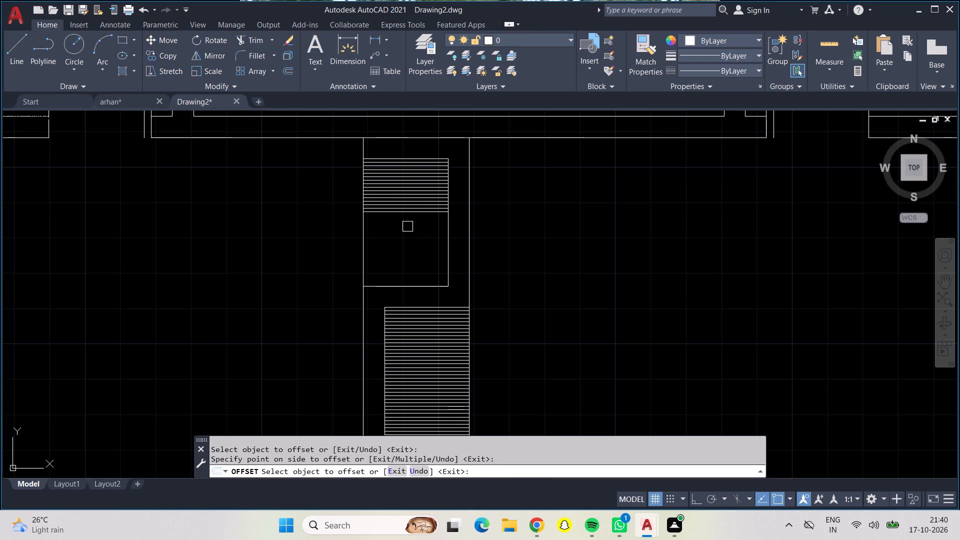
click(407, 213)
click(409, 237)
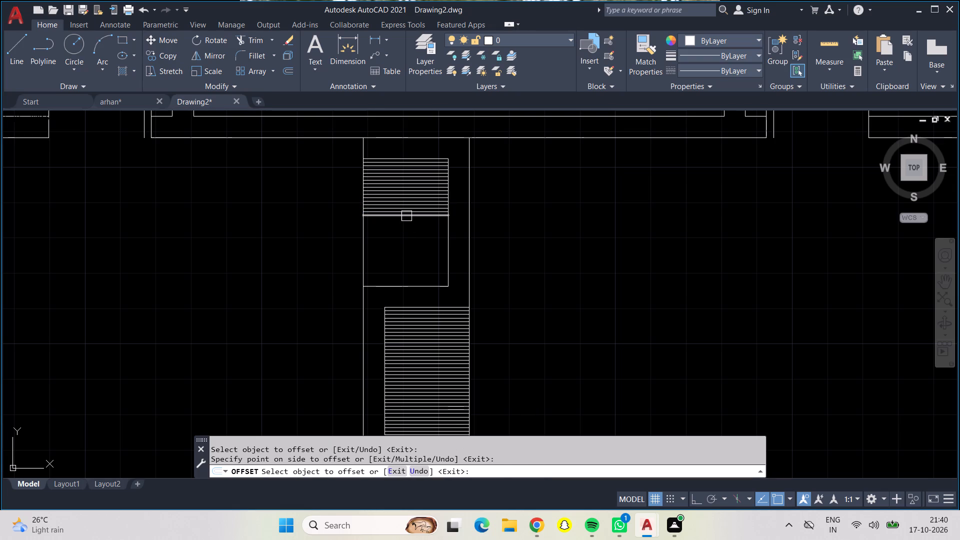
click(406, 216)
click(405, 254)
click(406, 222)
click(409, 259)
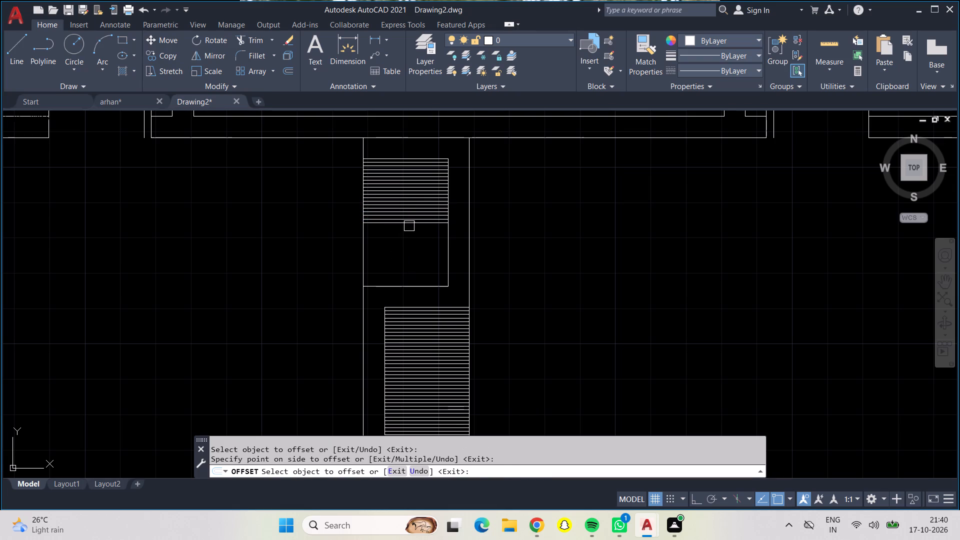
Extend the 1" line pattern from the upper rectangle's mid-height down to about two thirds of its height.
click(409, 225)
drag(410, 271, 412, 266)
click(412, 229)
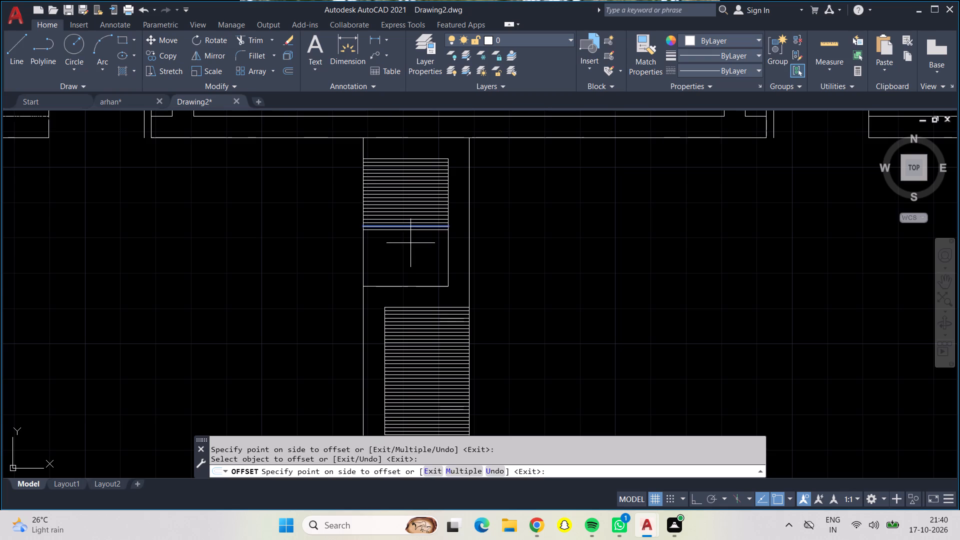
click(409, 245)
click(410, 232)
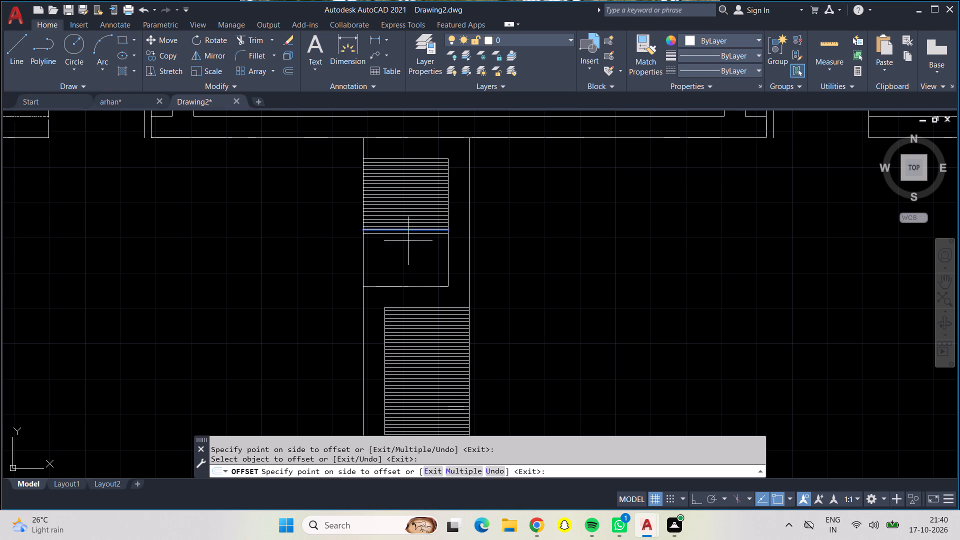
click(407, 265)
click(405, 235)
drag(408, 239, 408, 248)
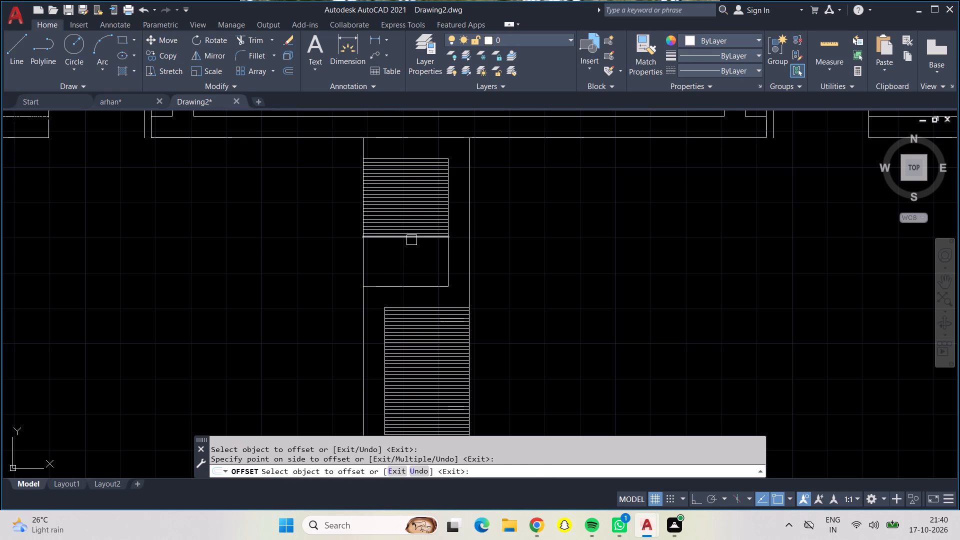
click(411, 237)
drag(412, 259, 412, 265)
drag(410, 239, 412, 246)
click(417, 267)
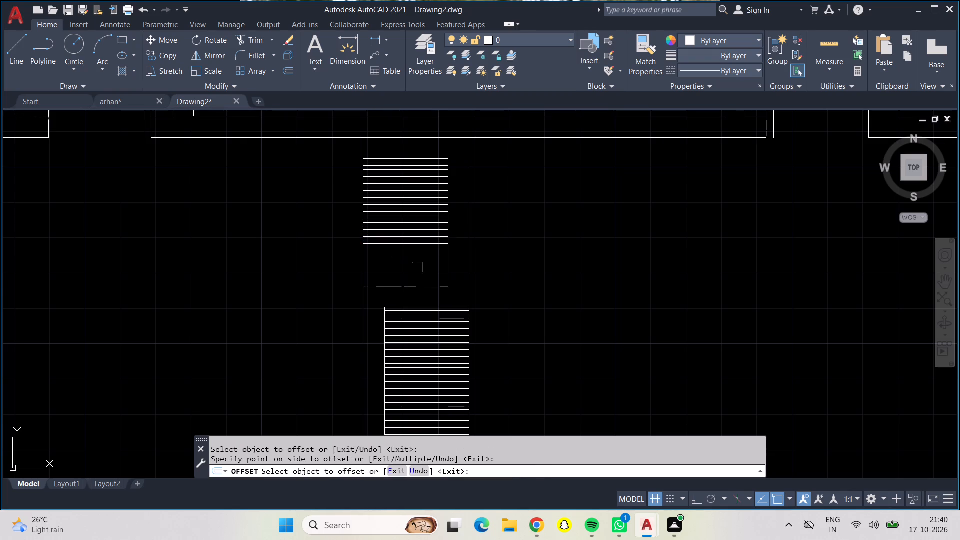
Continue the 1" offsets in the upper rectangle down to about five sixths of its height.
click(417, 245)
click(416, 266)
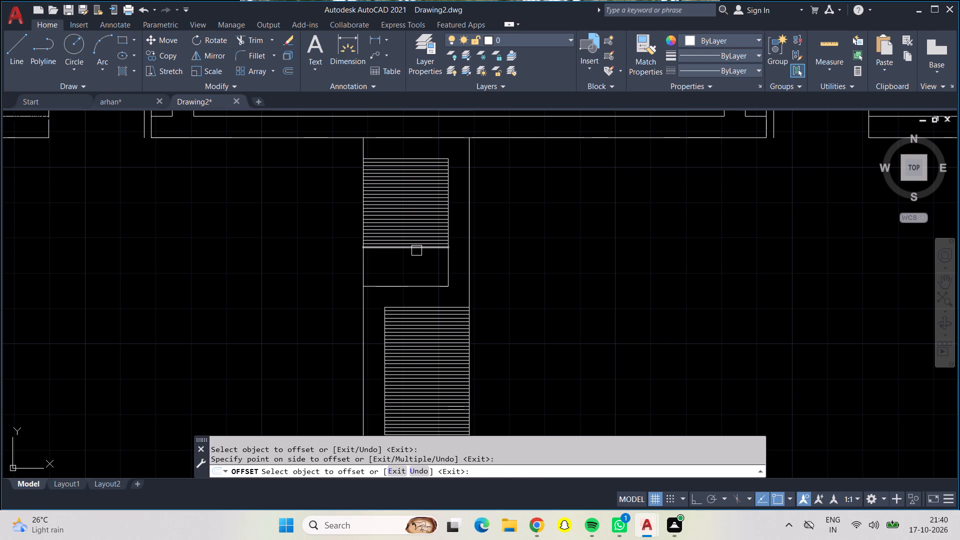
click(416, 248)
click(415, 270)
click(415, 255)
click(414, 281)
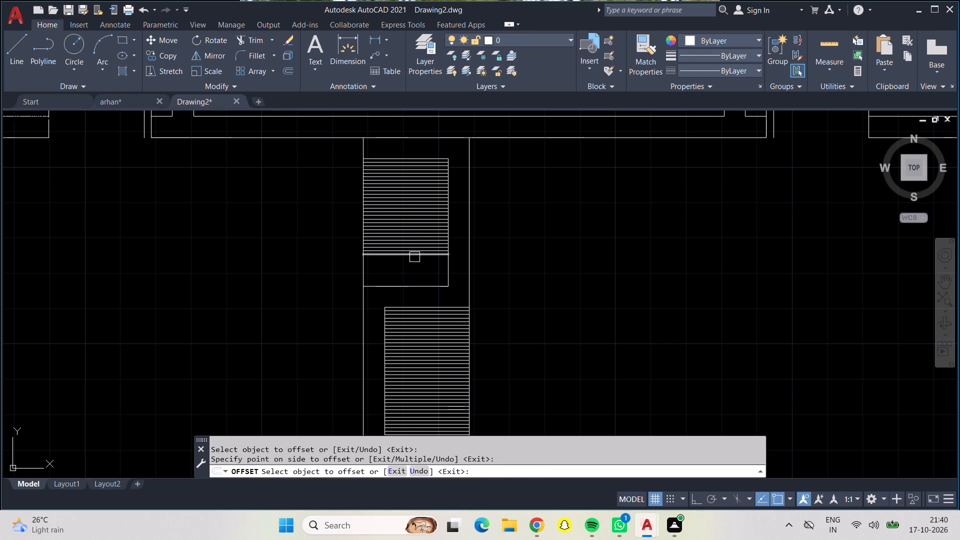
click(414, 257)
click(414, 265)
click(414, 256)
click(414, 275)
click(414, 257)
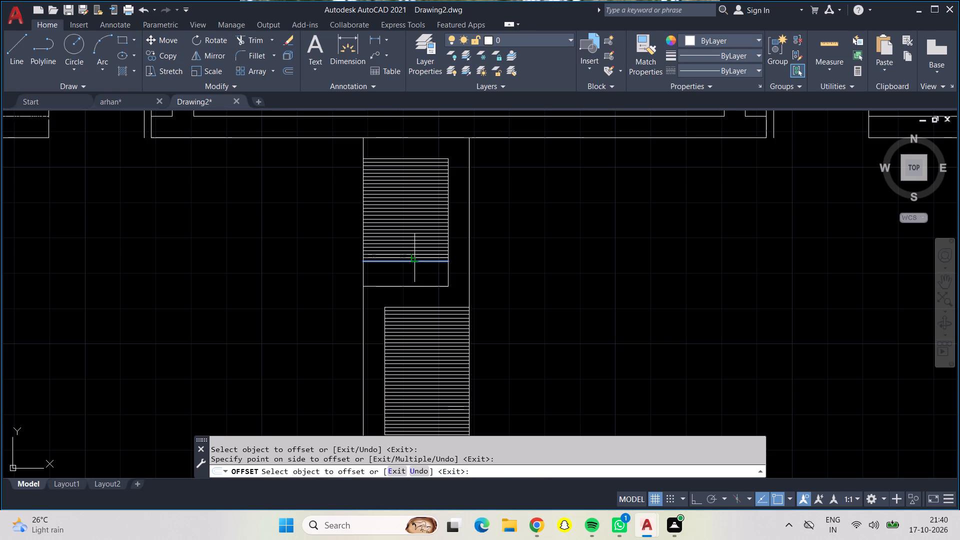
click(413, 284)
Fill the remaining bottom part of the upper rectangle with parallel lines offset at 1" spacing.
click(413, 267)
click(413, 283)
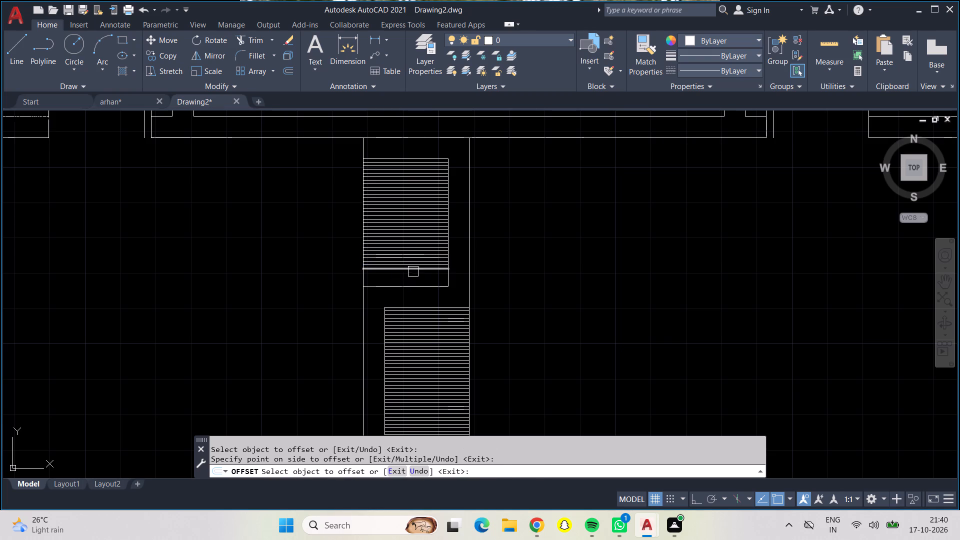
click(413, 271)
click(412, 286)
click(412, 273)
click(413, 286)
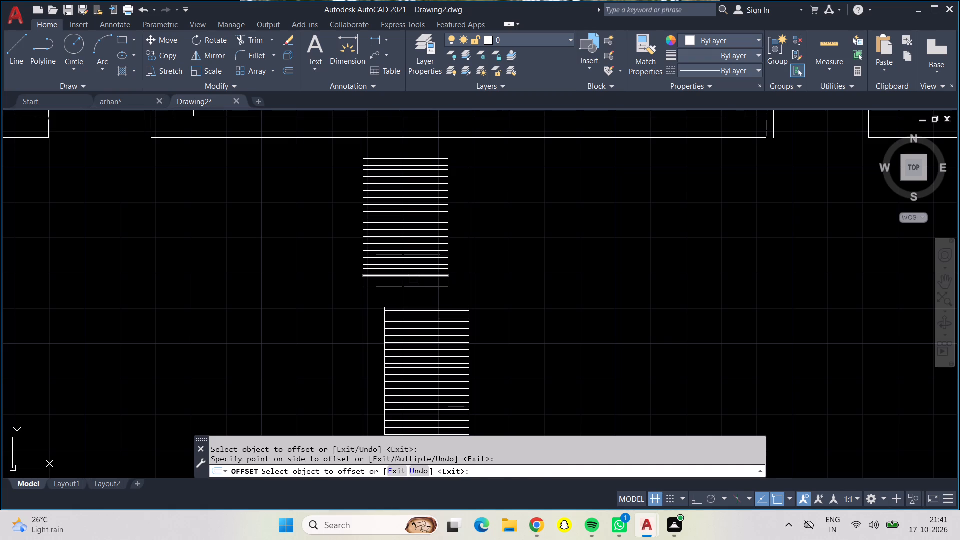
click(414, 277)
click(414, 286)
click(414, 281)
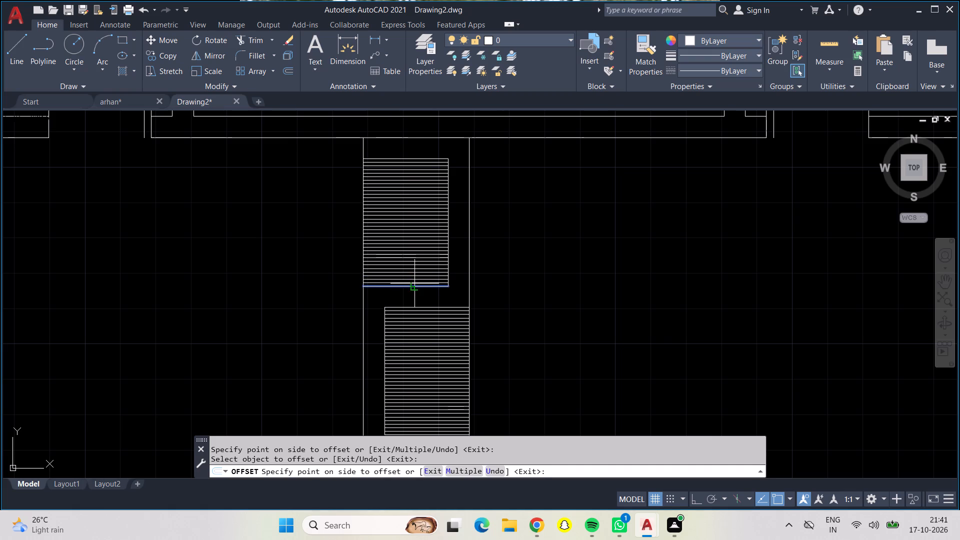
click(414, 287)
Examine the new floor plan with its filled partition block and compare it with the finished reference plan beside it.
scroll(358, 302, down, 2)
scroll(405, 298, down, 2)
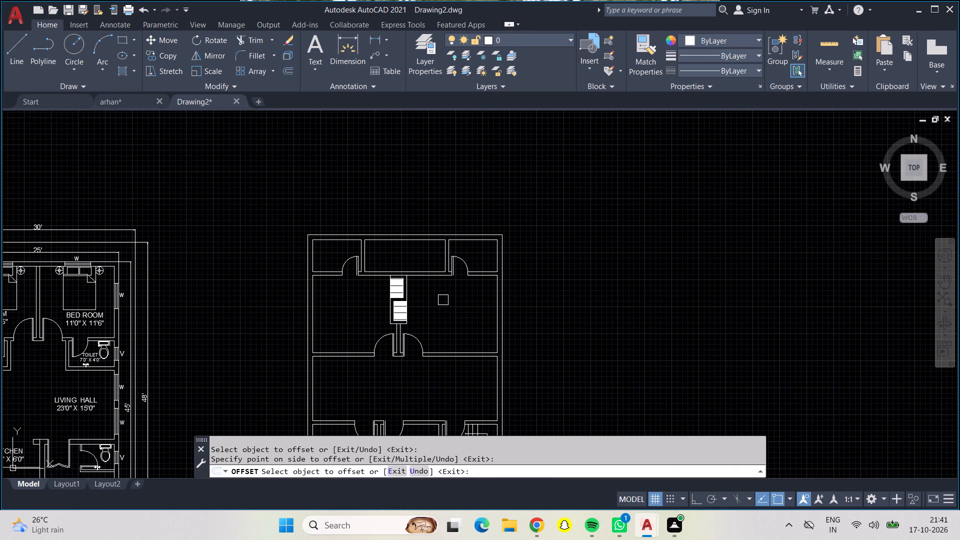
middle_drag(443, 300, 447, 288)
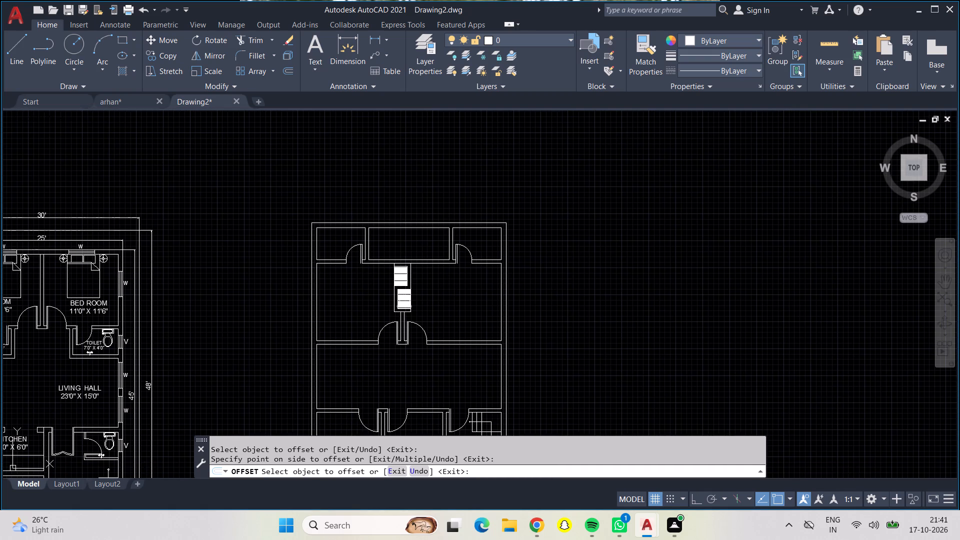
scroll(404, 301, up, 5)
scroll(406, 286, down, 8)
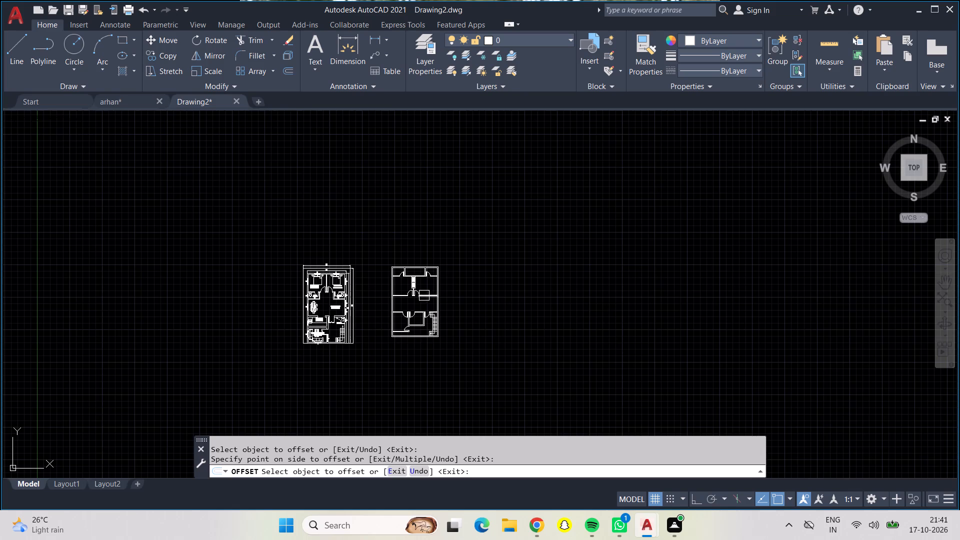
scroll(422, 292, up, 3)
middle_drag(422, 279, 425, 259)
scroll(422, 279, up, 1)
scroll(416, 324, down, 1)
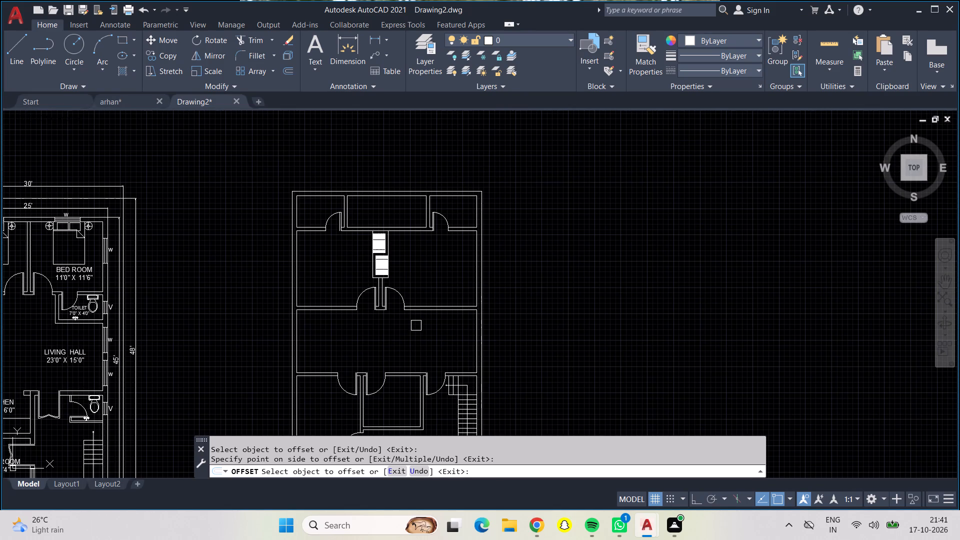
middle_drag(415, 326, 424, 271)
key(Escape)
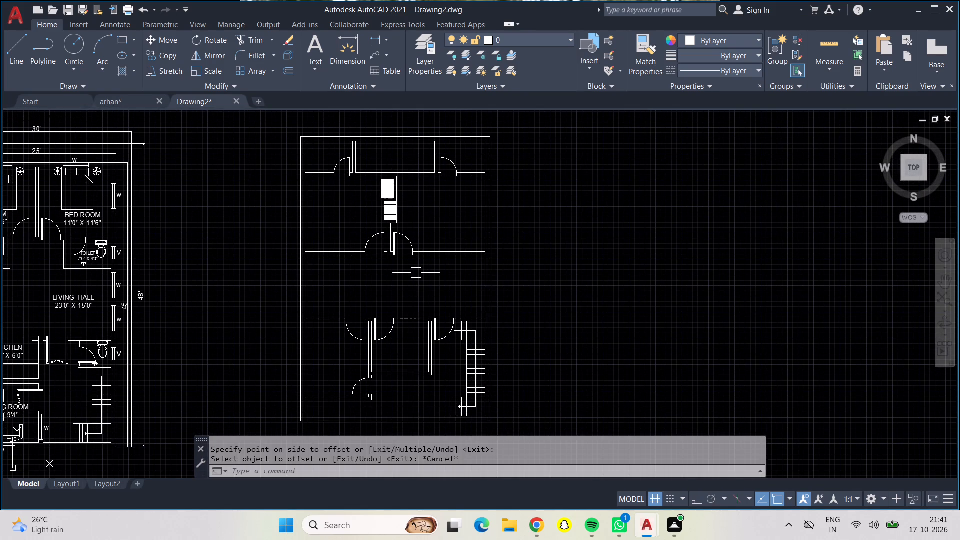
scroll(239, 200, down, 1)
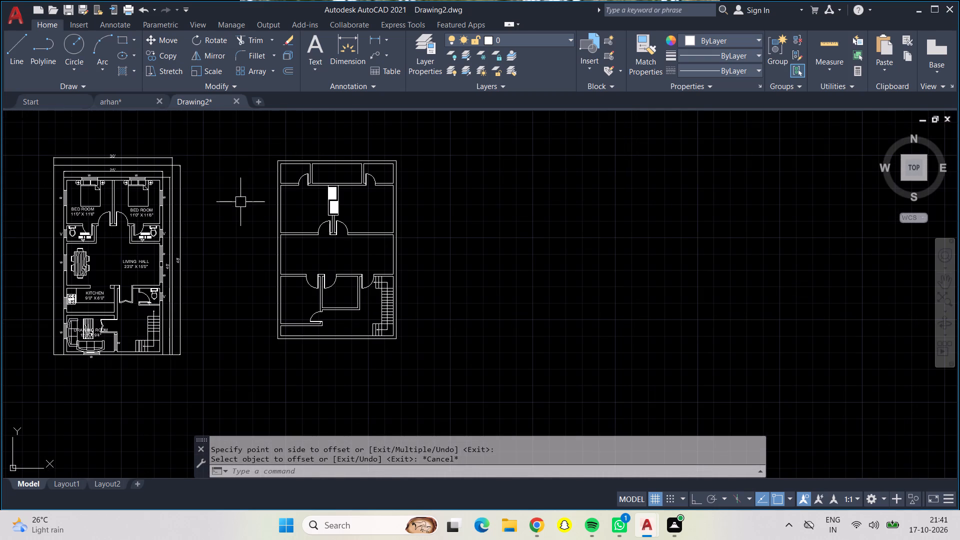
middle_drag(241, 202, 334, 257)
scroll(227, 260, up, 1)
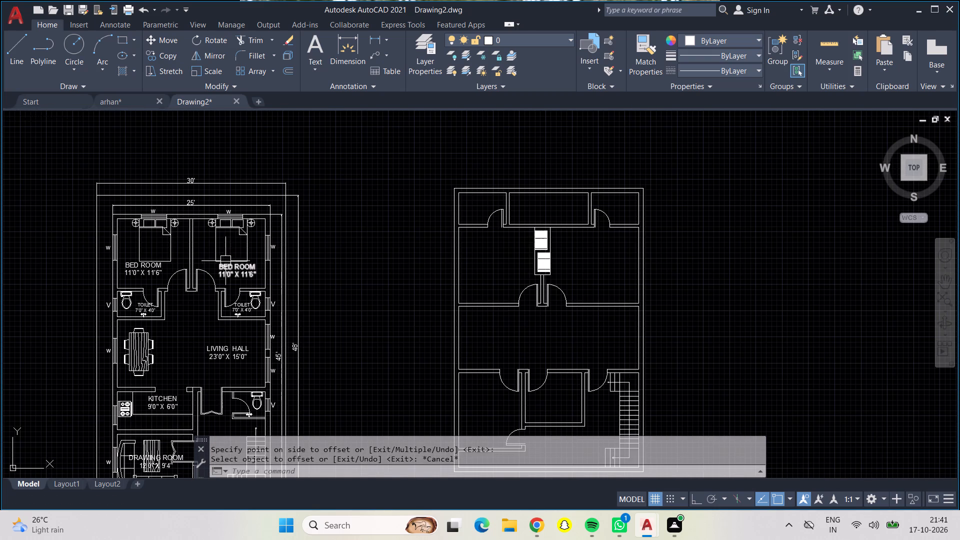
Draw both corner-to-corner diagonals across the middle compartment at the plan's top as one line chain running along its right edge.
scroll(552, 213, up, 2)
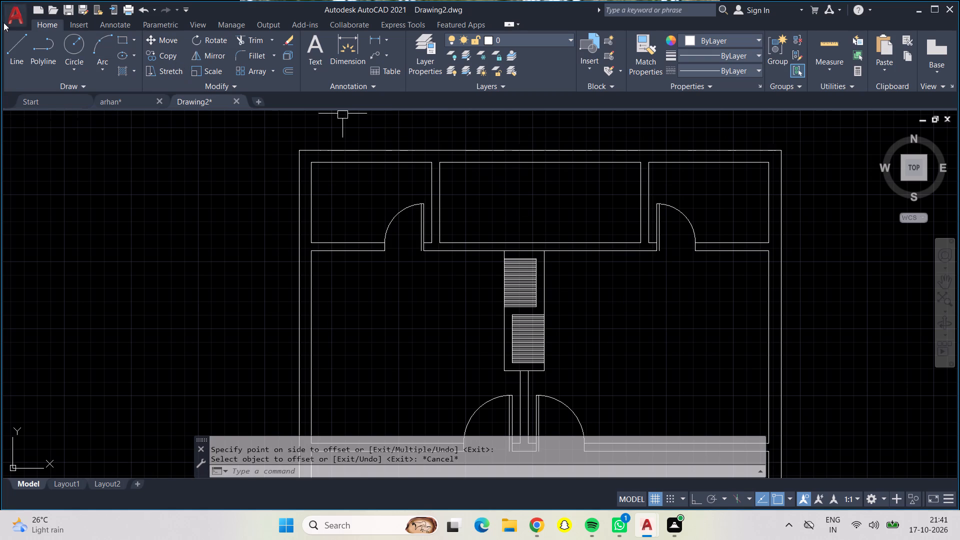
drag(13, 40, 13, 46)
drag(437, 163, 436, 170)
click(638, 244)
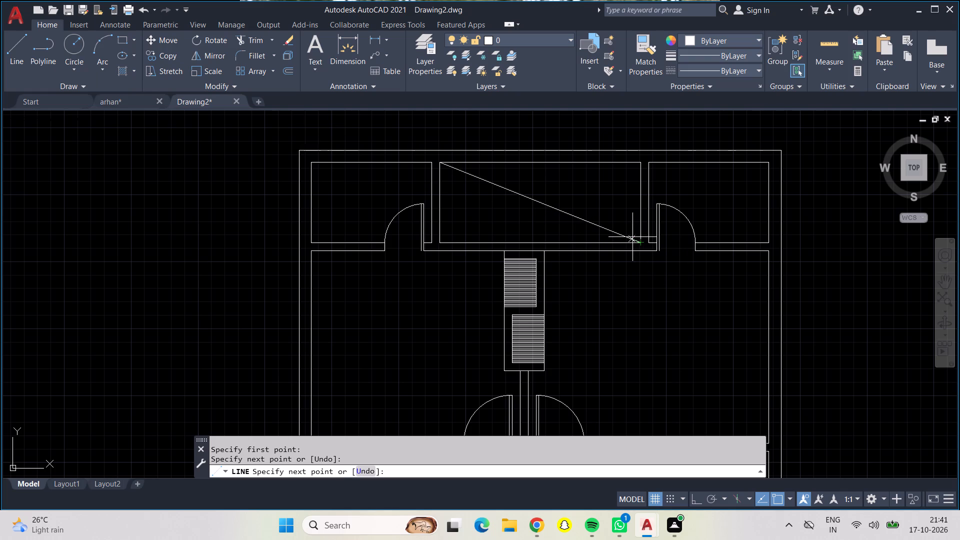
click(640, 161)
click(437, 243)
key(Return)
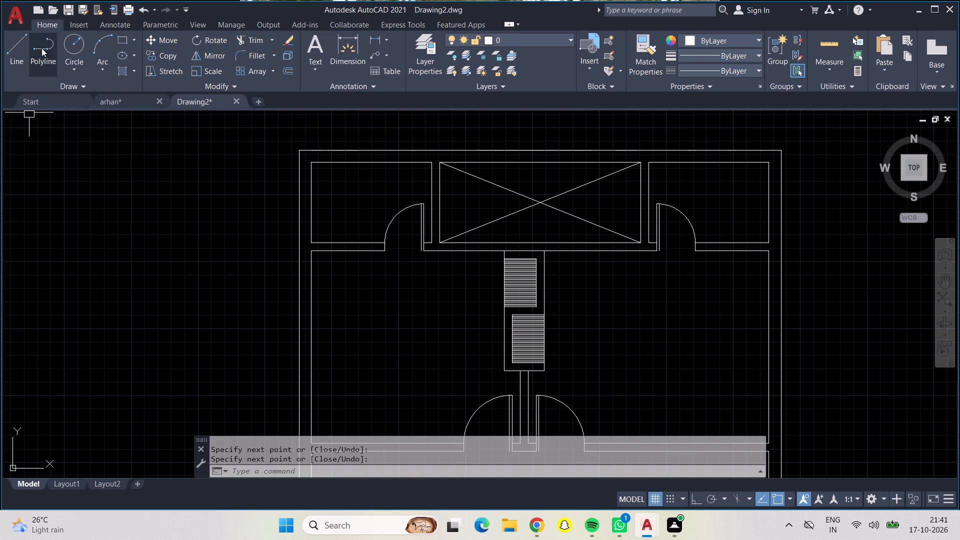
Offset the bottom and right inner wall lines of the lower middle room 2'5" into the room.
scroll(432, 318, down, 1)
middle_drag(432, 318, 414, 73)
scroll(515, 282, up, 1)
middle_drag(489, 296, 466, 229)
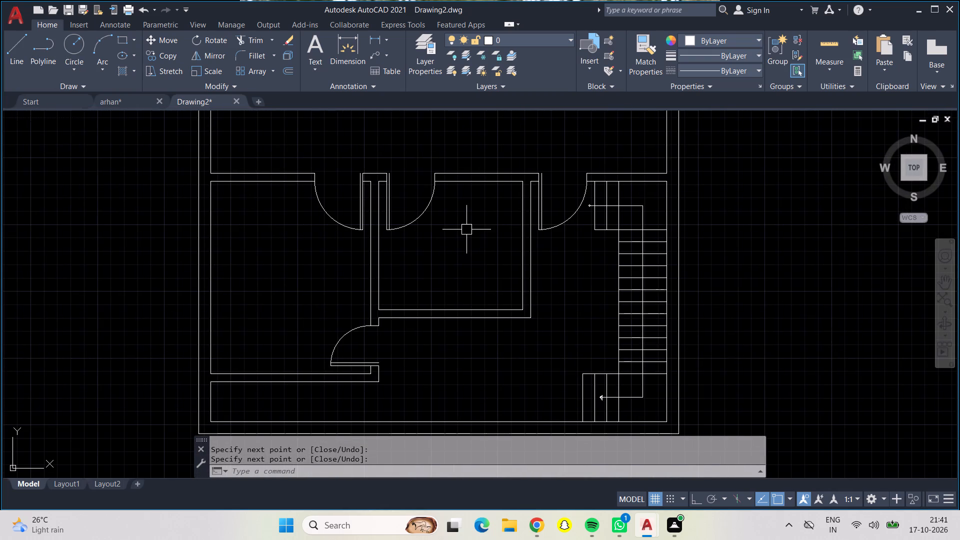
key(o)
key(Return)
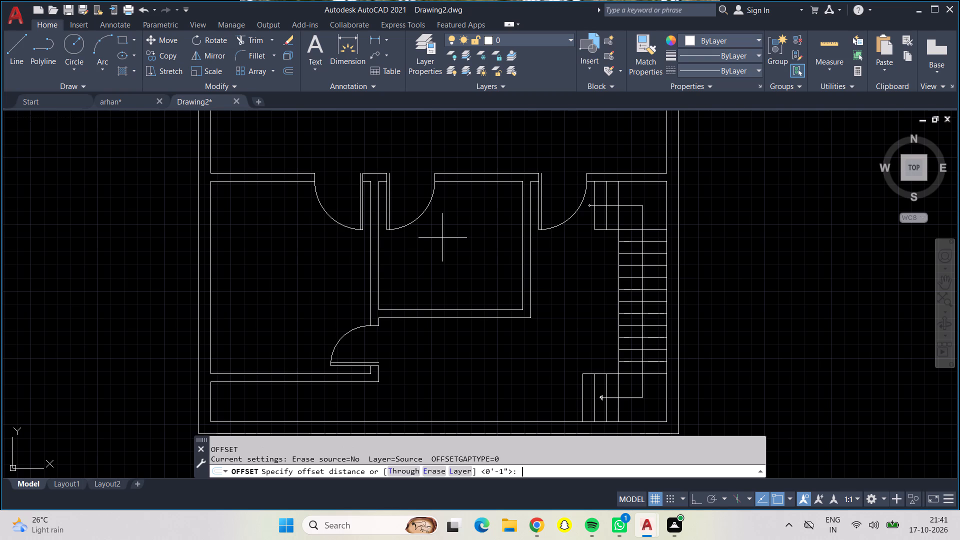
text(2'5")
key(Return)
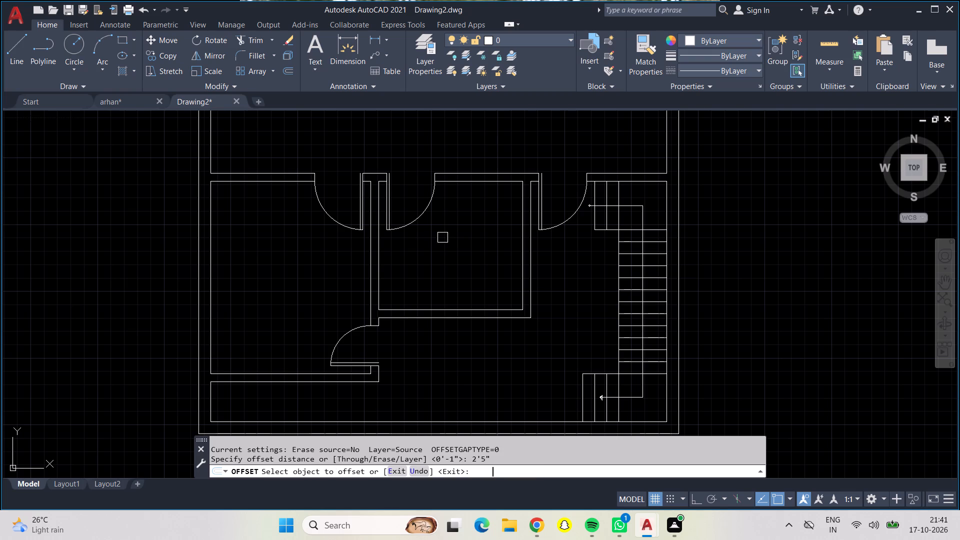
click(480, 305)
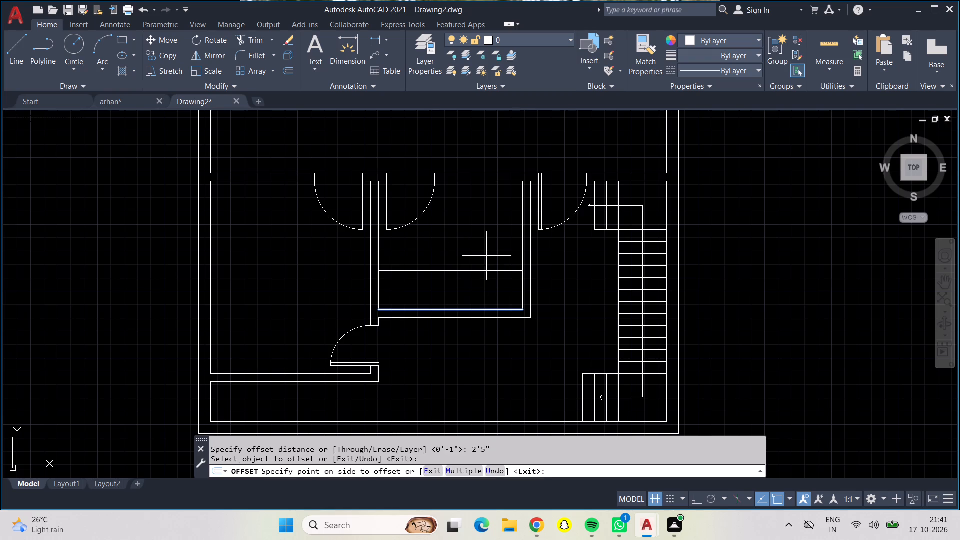
click(486, 256)
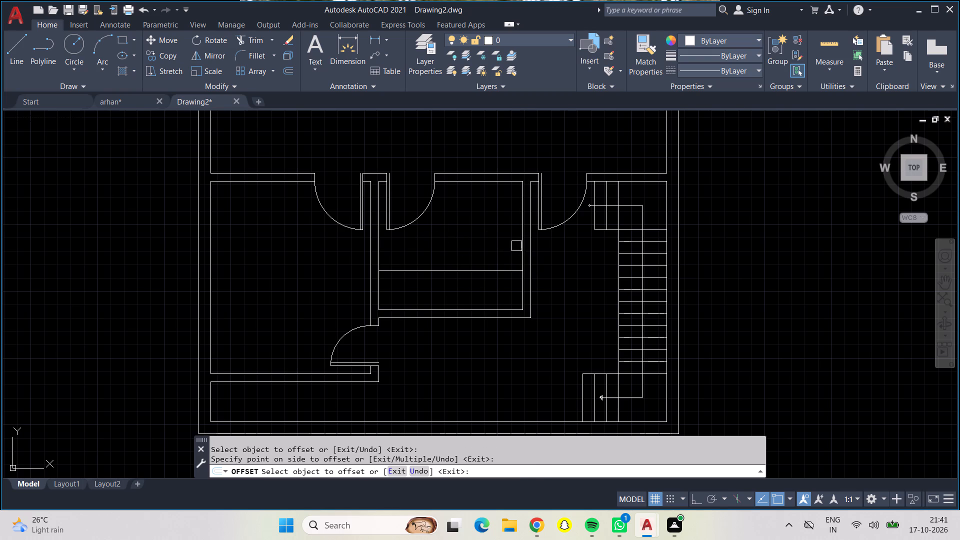
click(520, 247)
click(481, 240)
Draw a diagonal line across each of the staircase's two corner landings, from the inner corner to the outer wall corner.
click(23, 45)
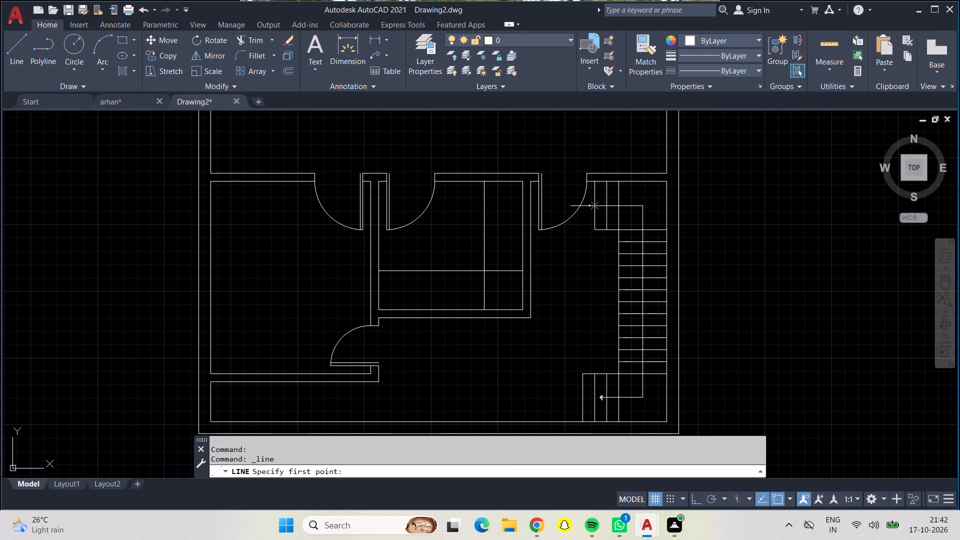
click(620, 226)
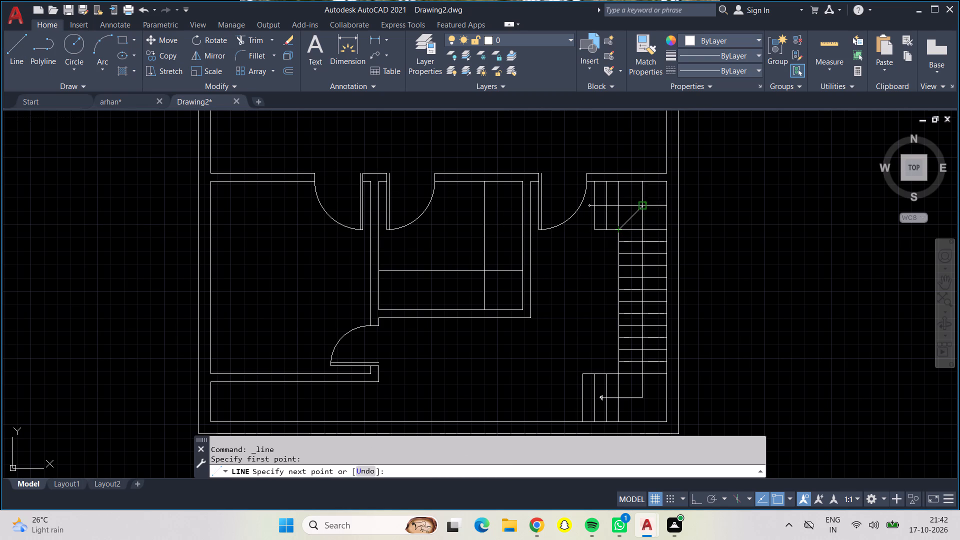
click(664, 182)
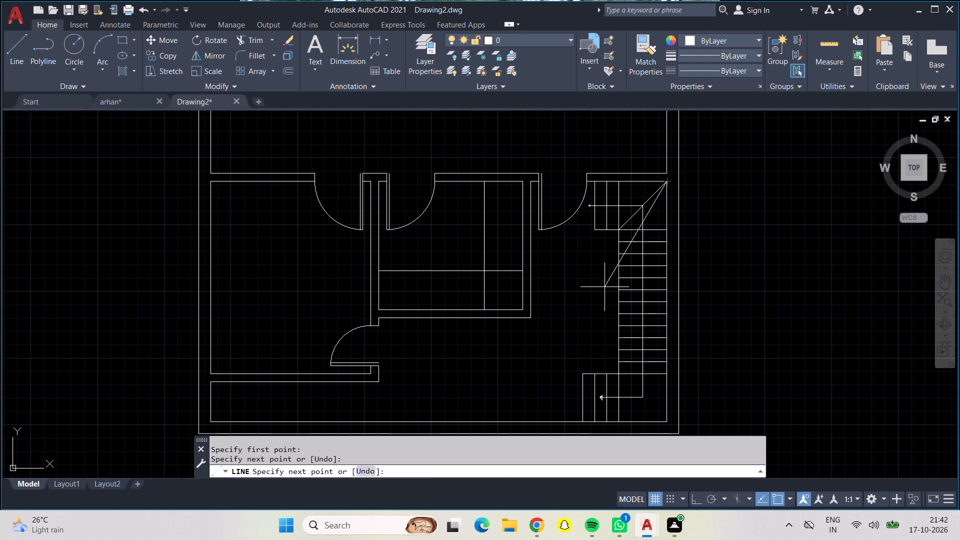
key(Return)
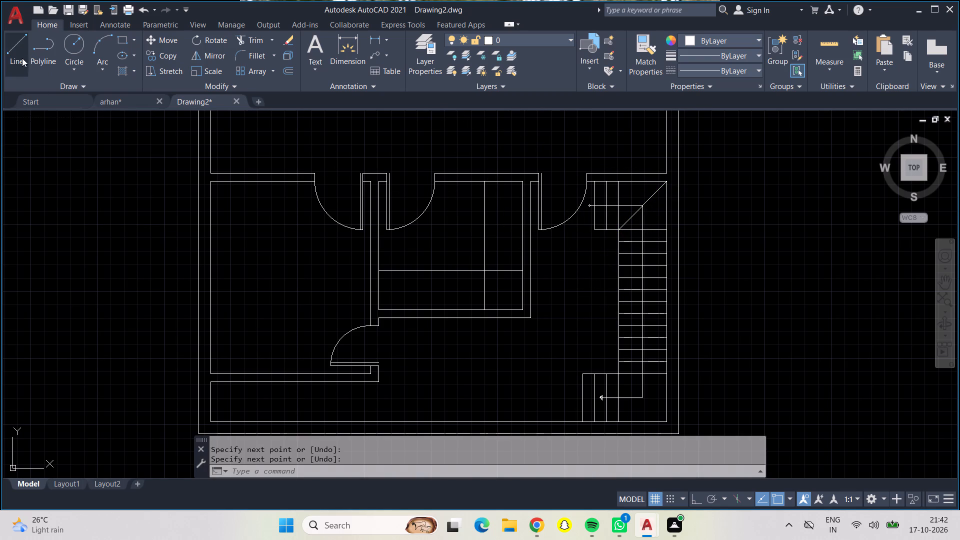
click(20, 46)
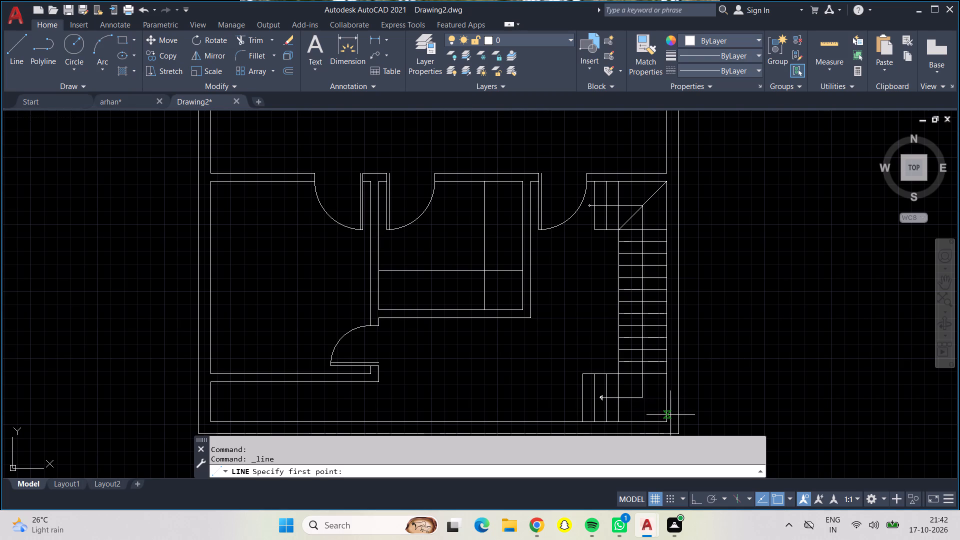
click(668, 420)
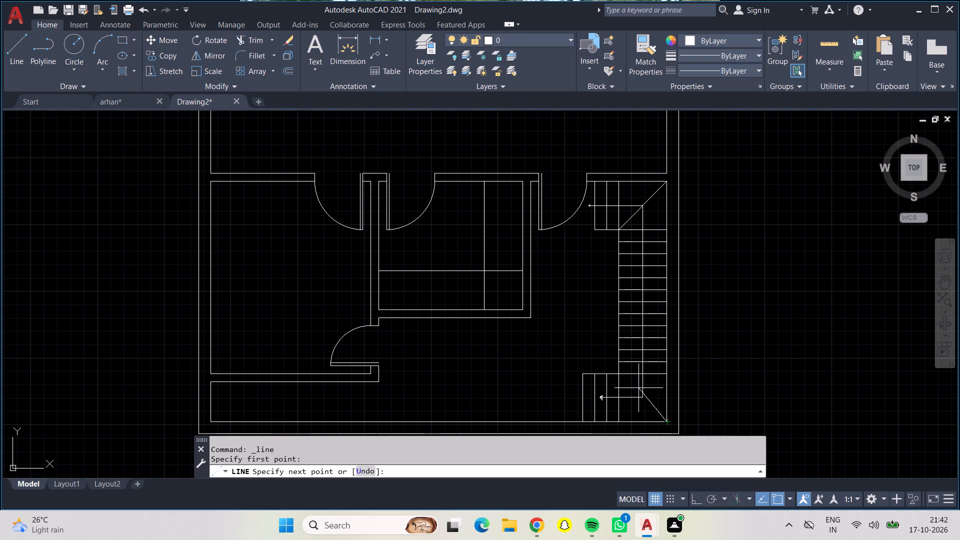
click(618, 375)
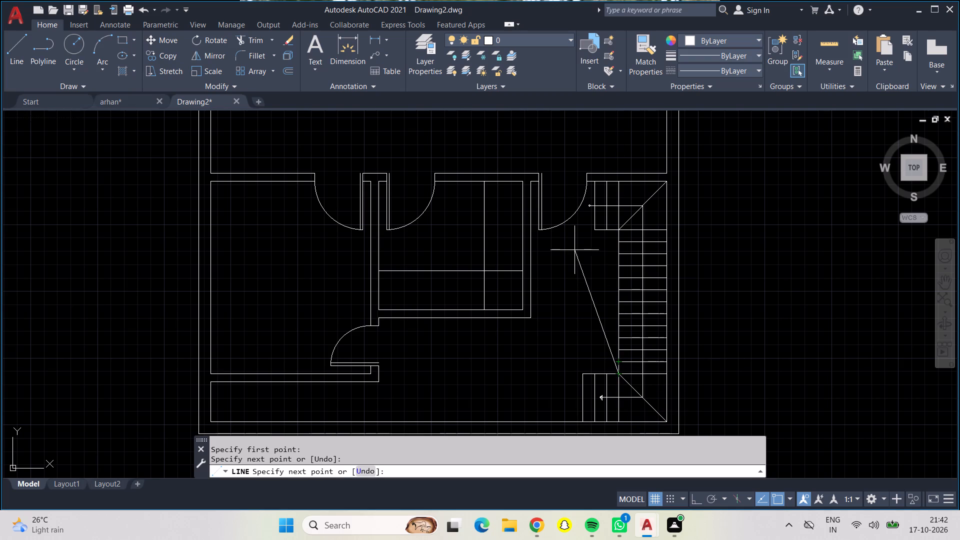
key(Return)
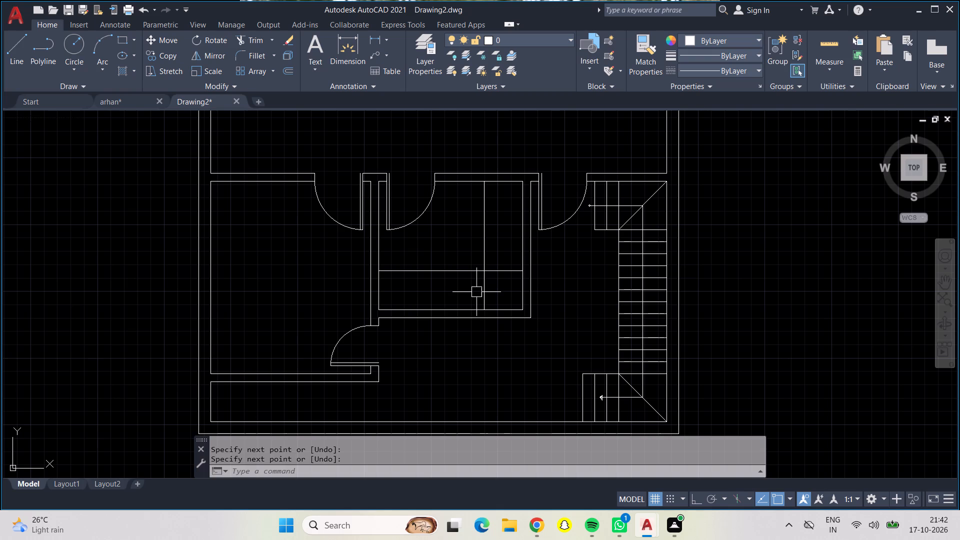
Trim the ends of the two offset lines past their intersection in the lower middle room to leave an L-shaped counter.
scroll(408, 283, down, 1)
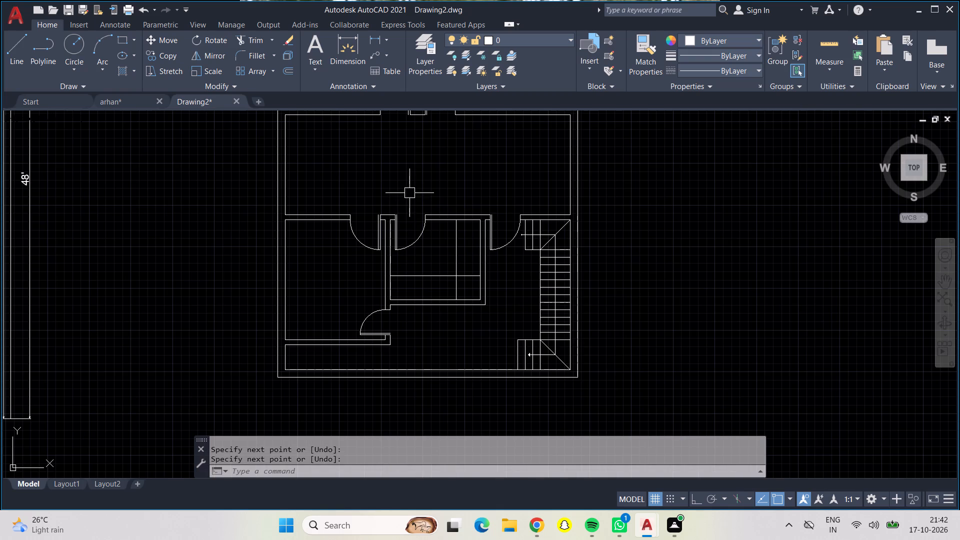
middle_drag(419, 172, 459, 209)
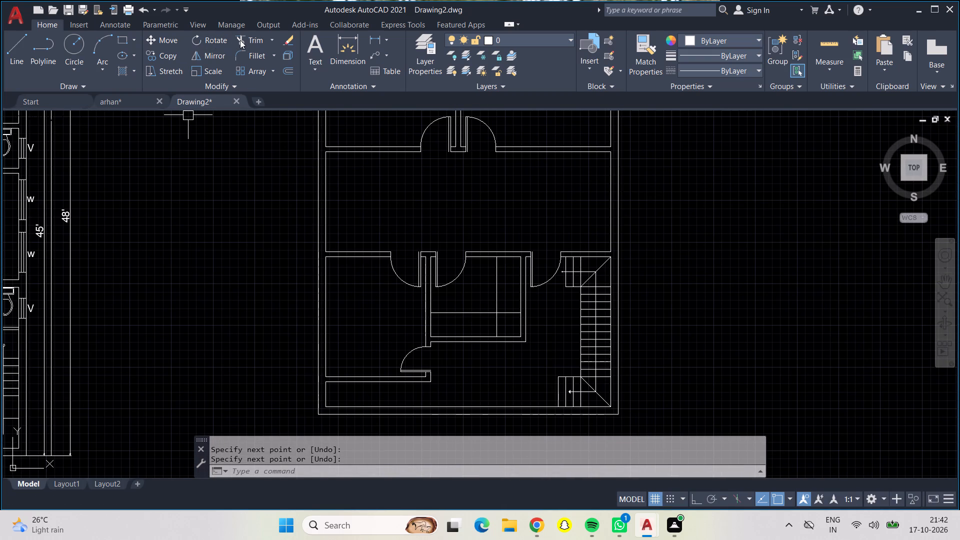
click(240, 40)
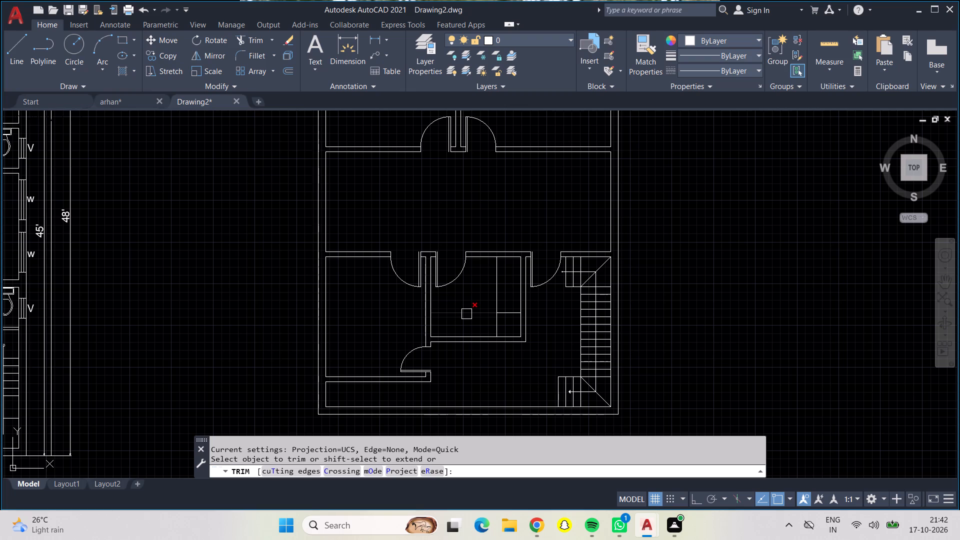
click(498, 320)
click(507, 311)
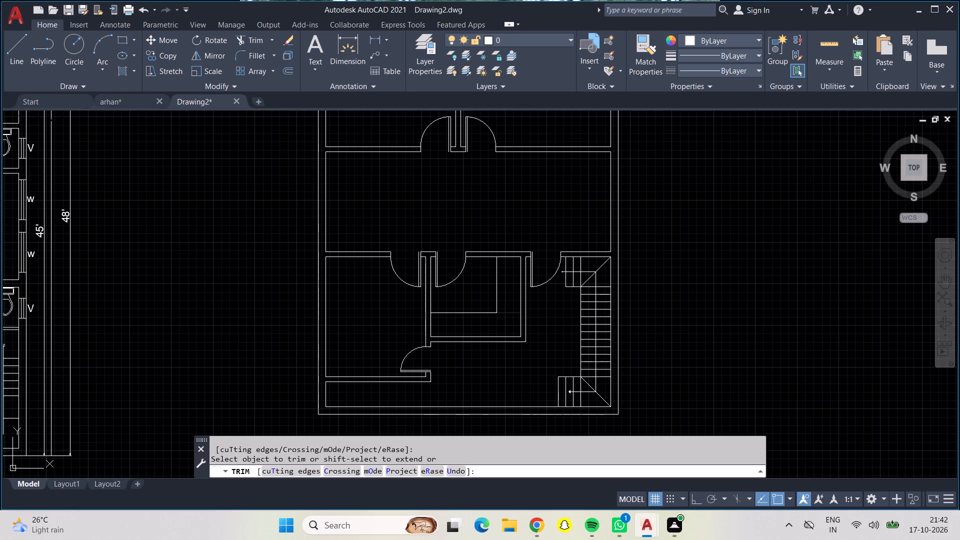
key(Escape)
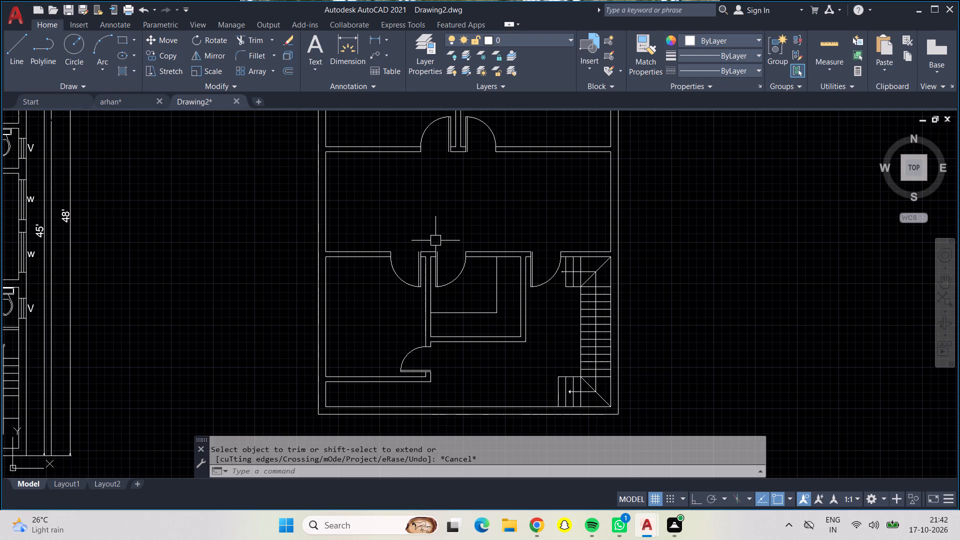
Offset the right inner wall line of the central hall 4' into the hall.
scroll(393, 197, down, 1)
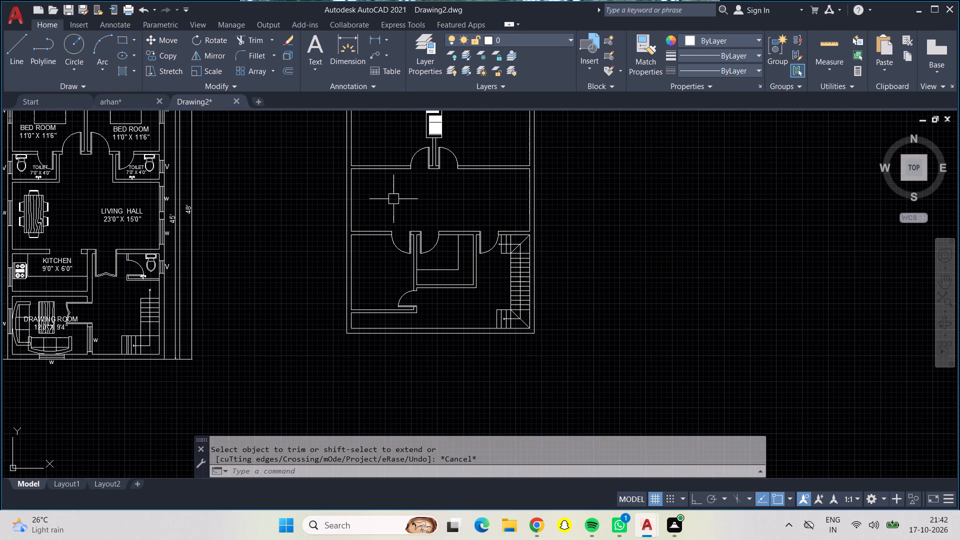
middle_drag(393, 199, 422, 230)
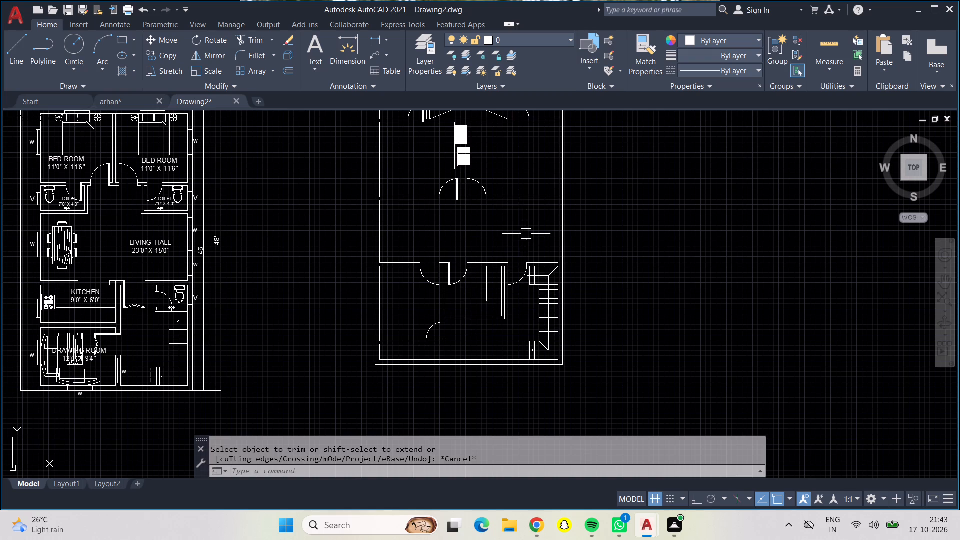
scroll(551, 224, up, 1)
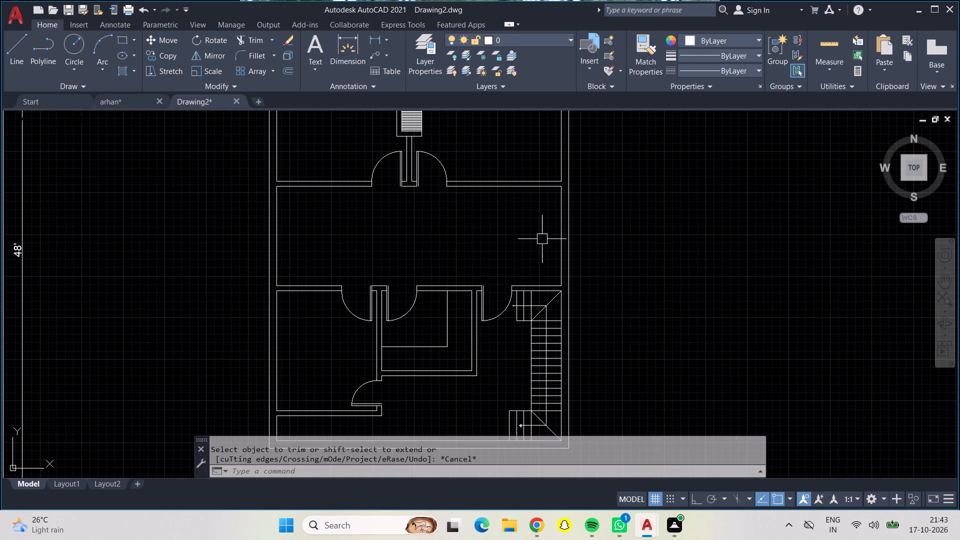
key(o)
key(Return)
key(4)
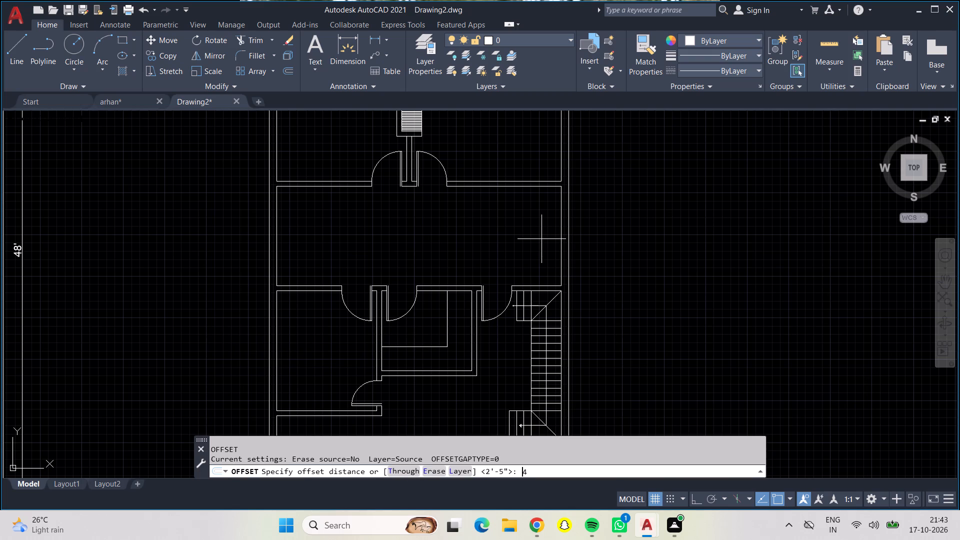
key(apostrophe)
key(Return)
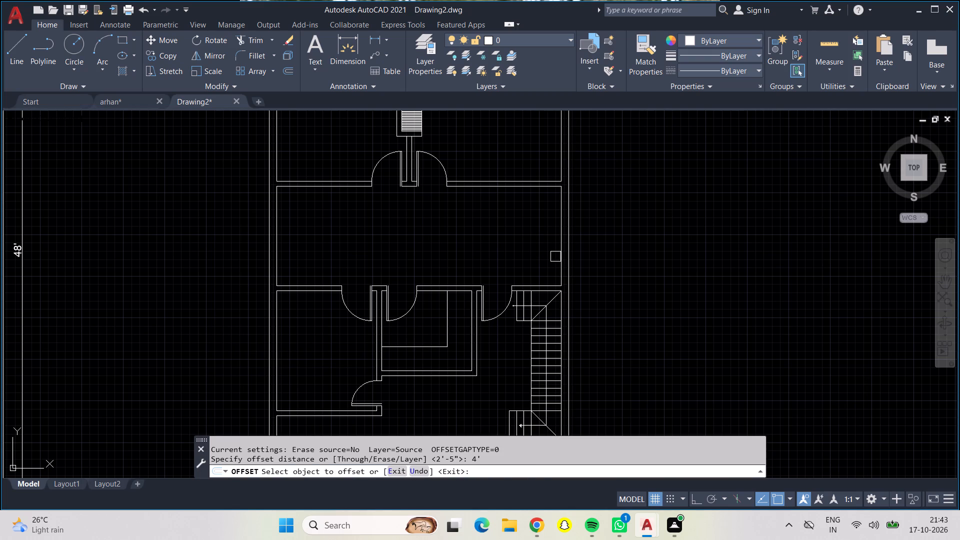
drag(559, 256, 550, 251)
click(490, 227)
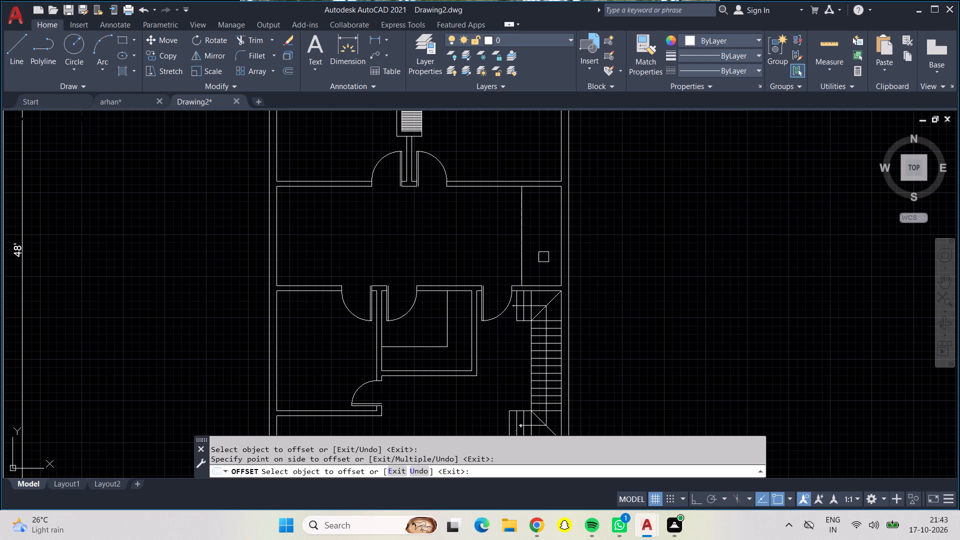
key(Escape)
Offset the new vertical line in the central hall 6" toward the hall's interior to form a partition wall.
key(o)
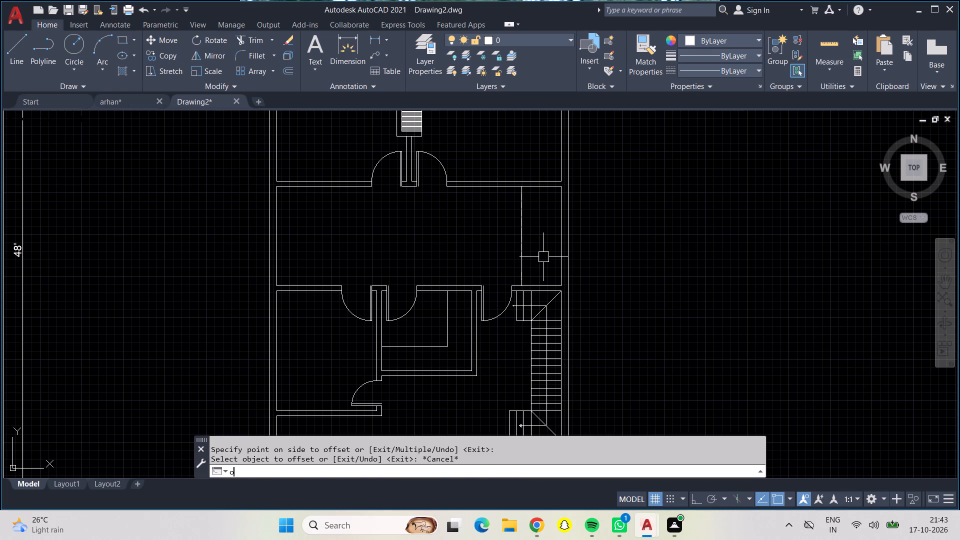
key(Return)
text(6")
key(Return)
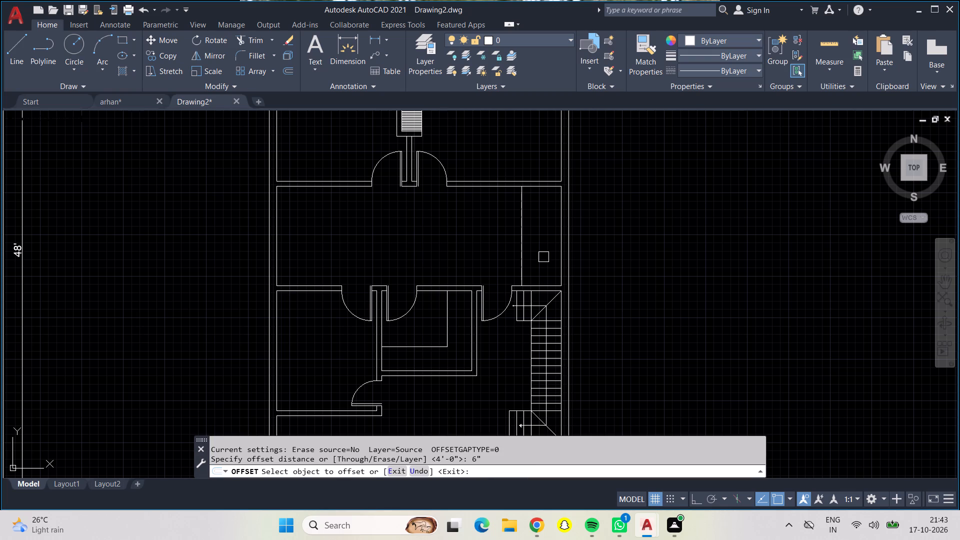
click(522, 260)
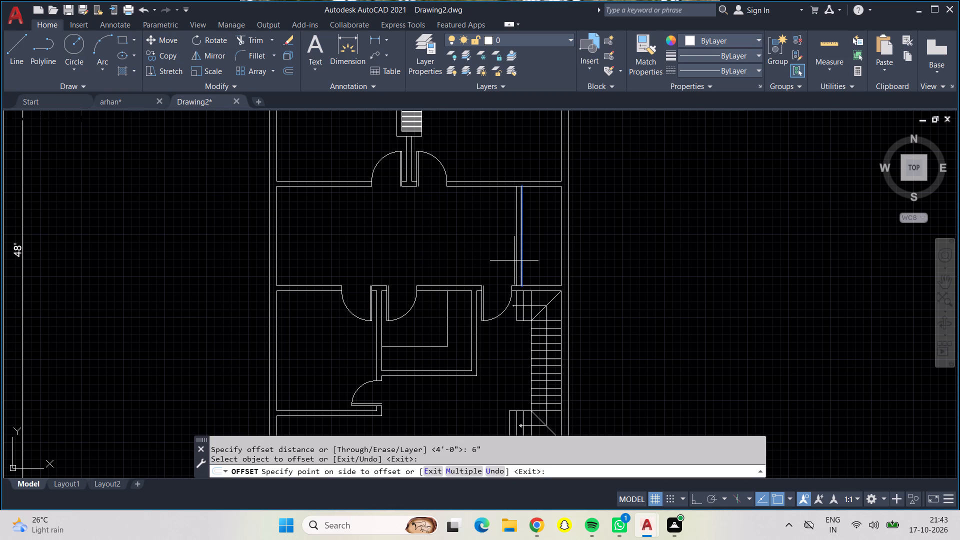
click(514, 260)
key(Escape)
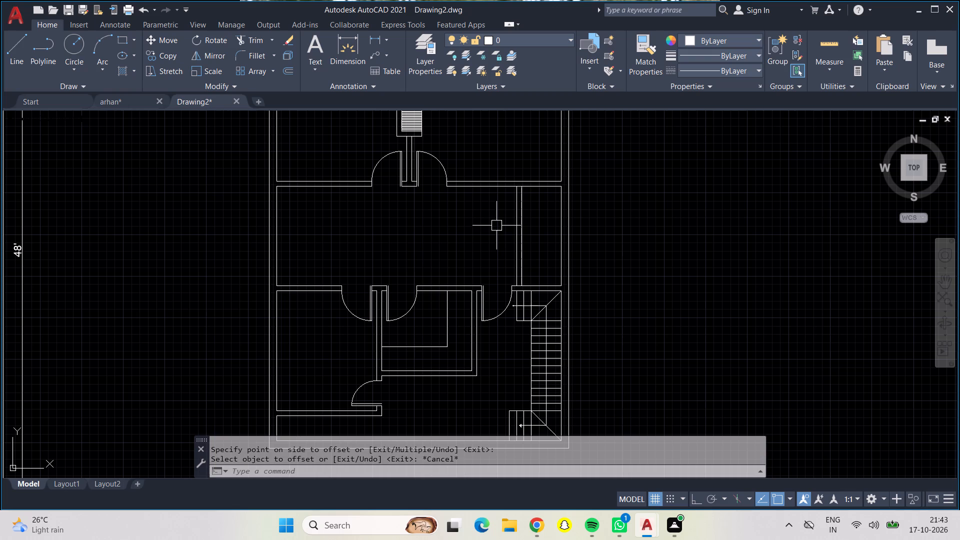
Offset the central hall's upper wall line 6' down into the hall, across the new vertical partition.
scroll(549, 246, up, 2)
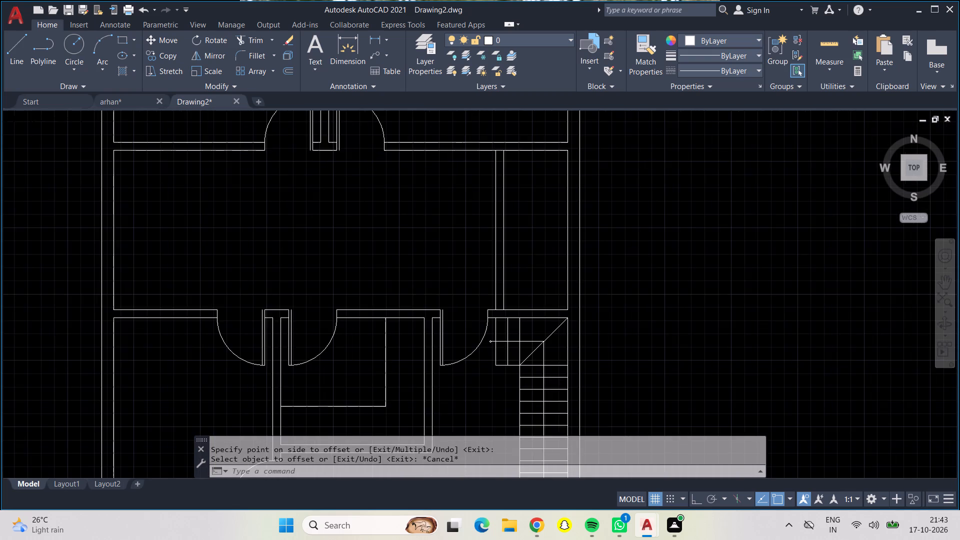
middle_drag(547, 239, 529, 299)
key(o)
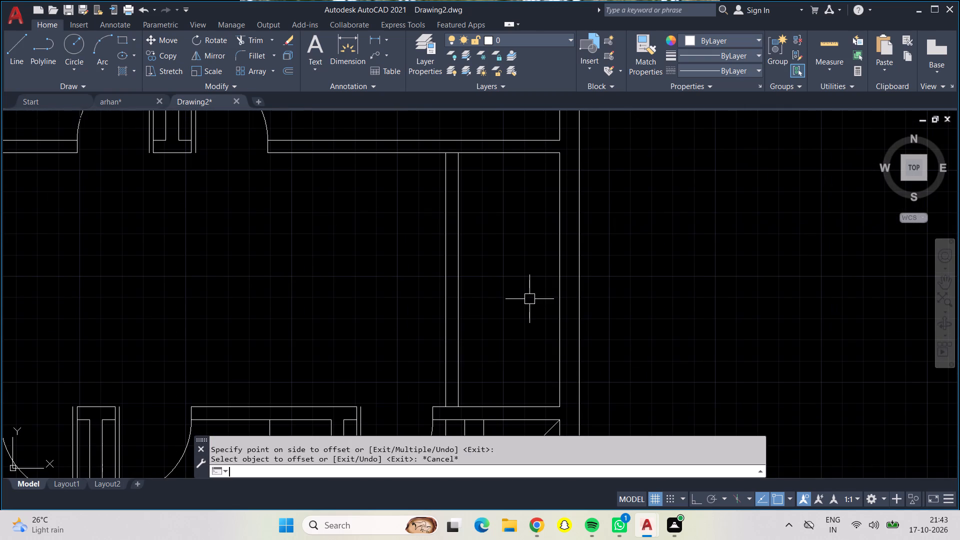
key(Return)
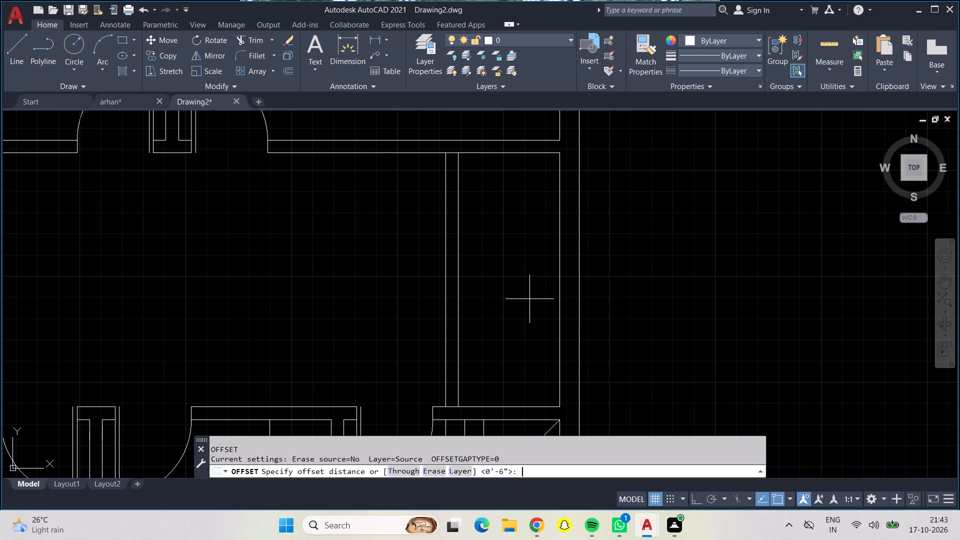
key(6)
key(apostrophe)
key(Return)
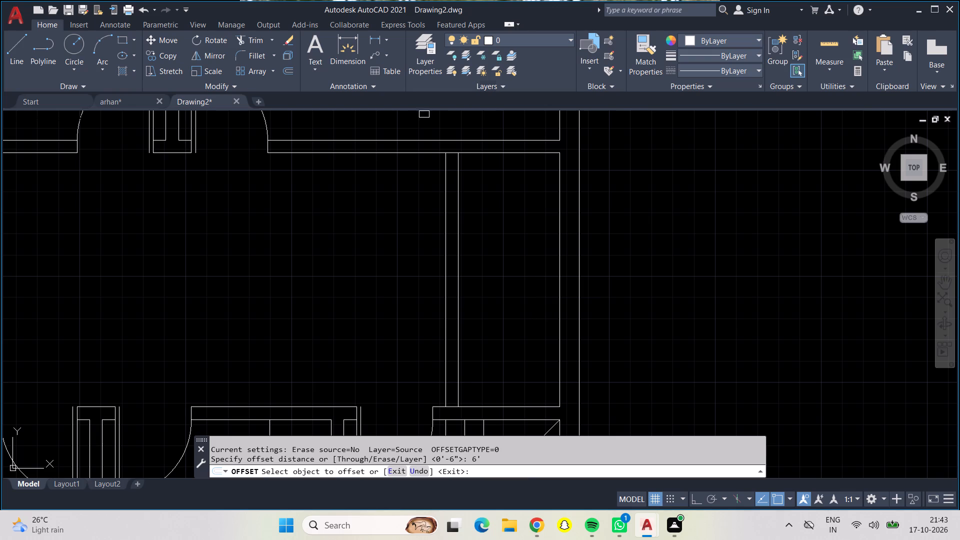
click(505, 156)
click(507, 231)
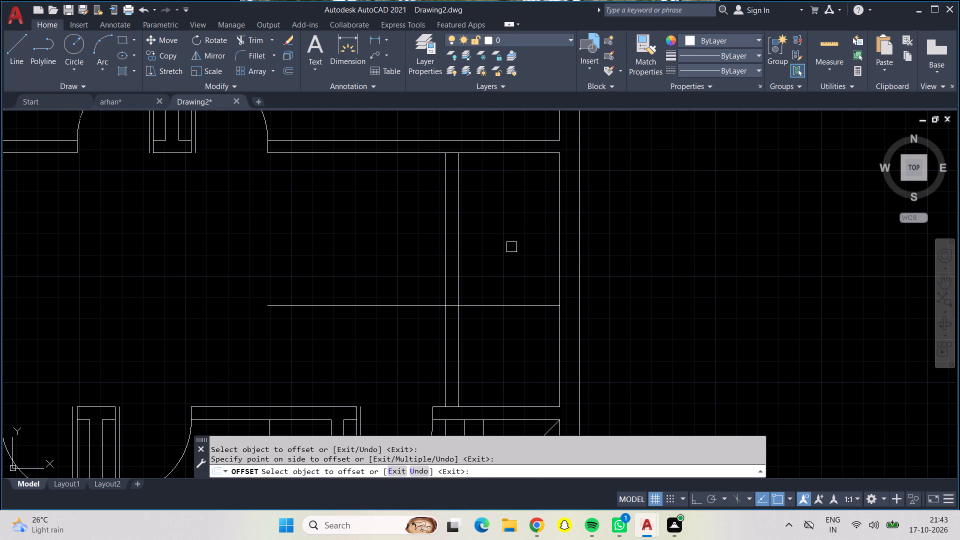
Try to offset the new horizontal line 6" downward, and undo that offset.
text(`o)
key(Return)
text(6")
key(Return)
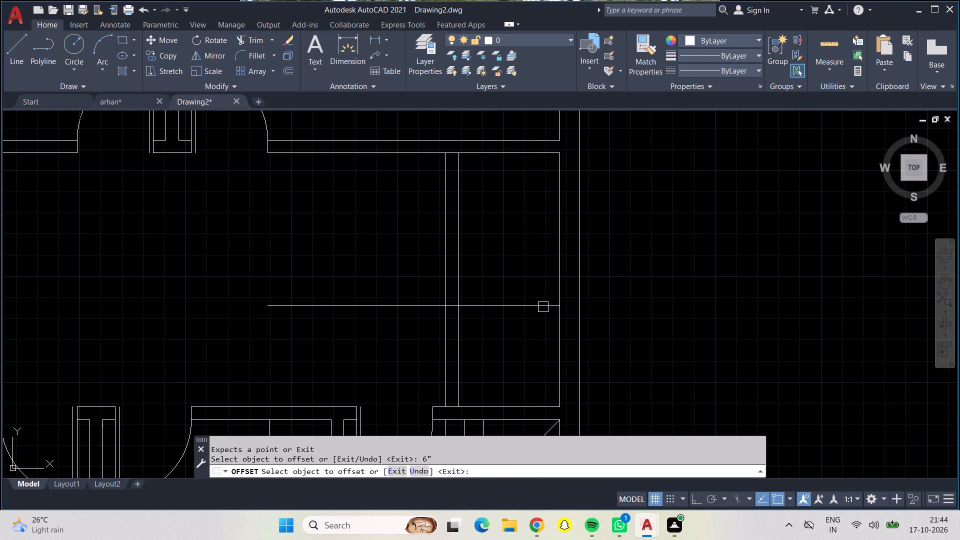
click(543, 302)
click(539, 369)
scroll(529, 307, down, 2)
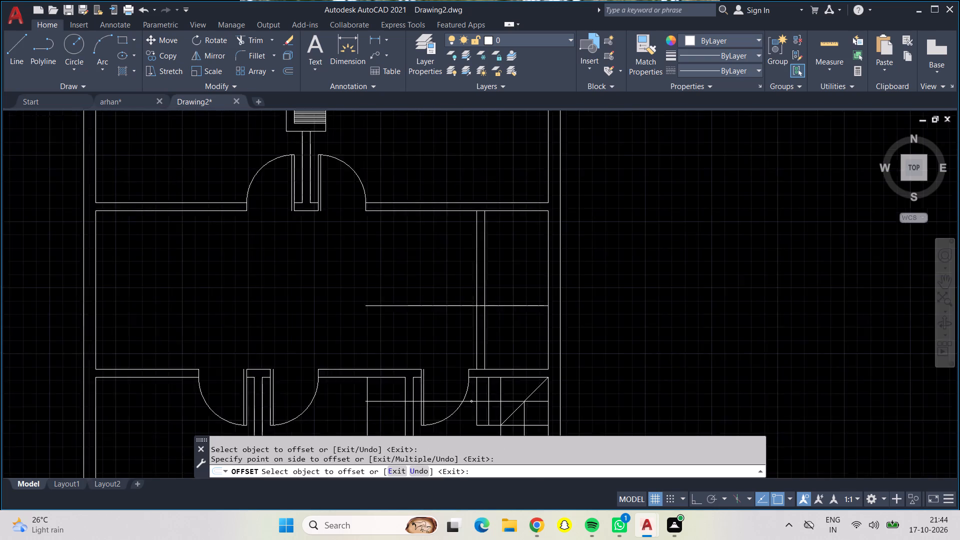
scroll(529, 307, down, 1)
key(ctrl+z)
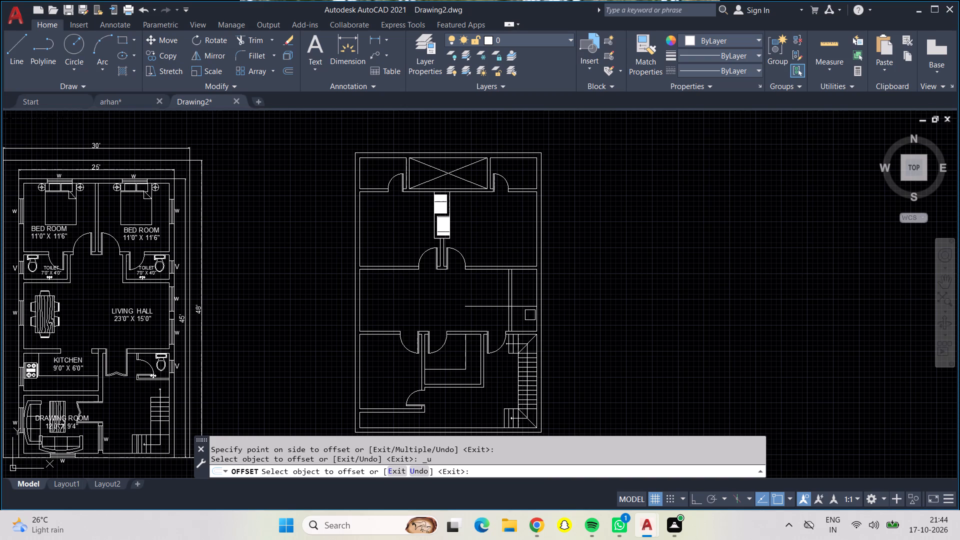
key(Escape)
Offset the new horizontal line 6" downward to form the compartment's lower partition wall.
key(o)
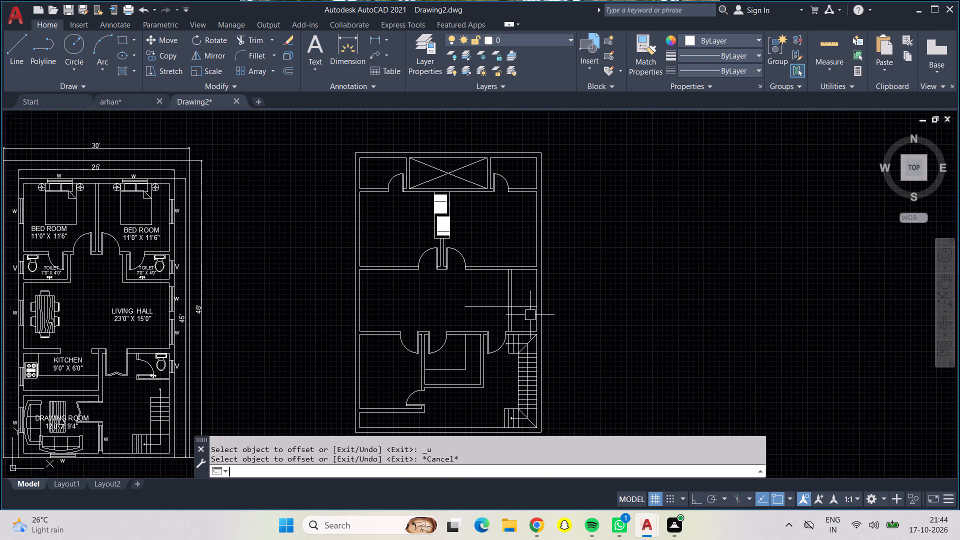
key(Return)
text(6")
key(Return)
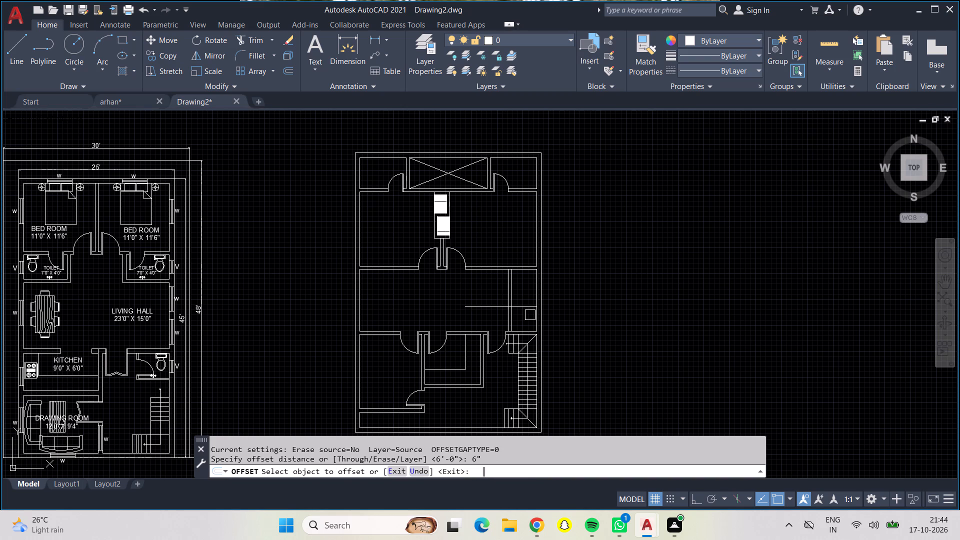
scroll(530, 315, up, 3)
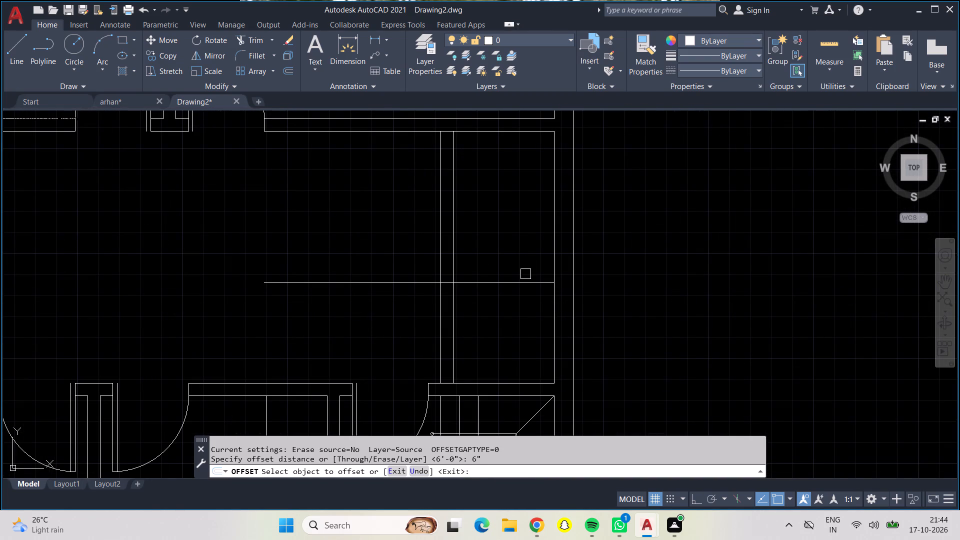
click(526, 278)
click(527, 308)
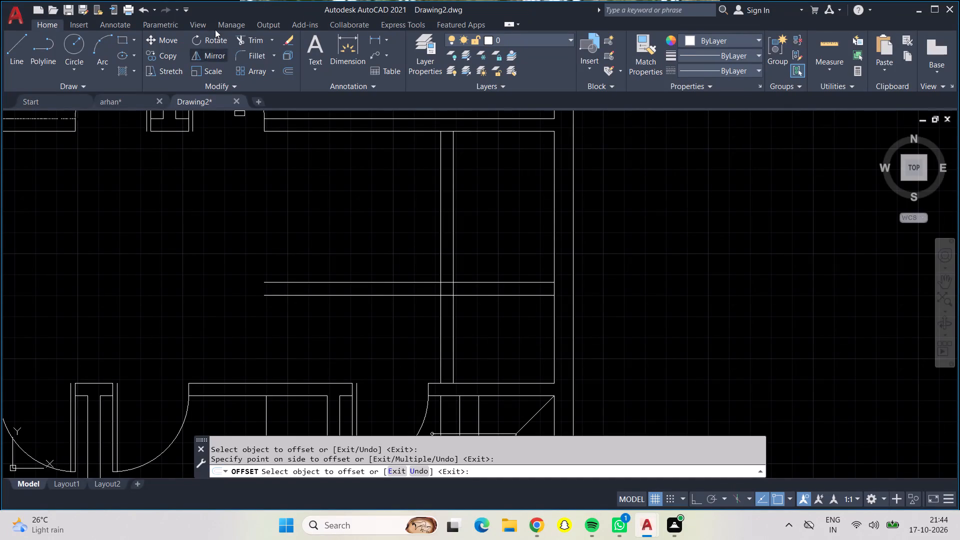
Trim the partition lines past their crossings and inside the wall corner to leave a clean L-shaped partition around the compartment.
click(258, 45)
click(260, 39)
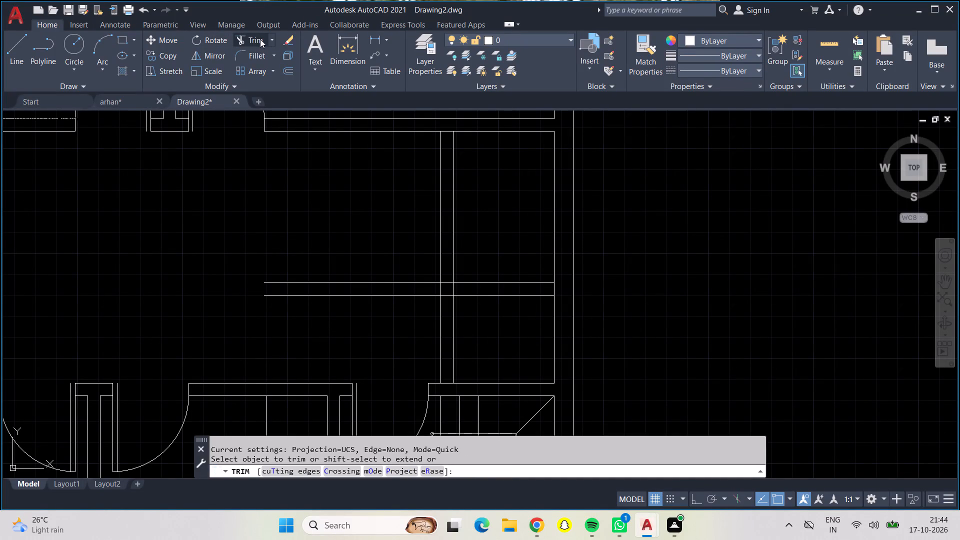
drag(335, 213, 359, 321)
drag(371, 320, 476, 337)
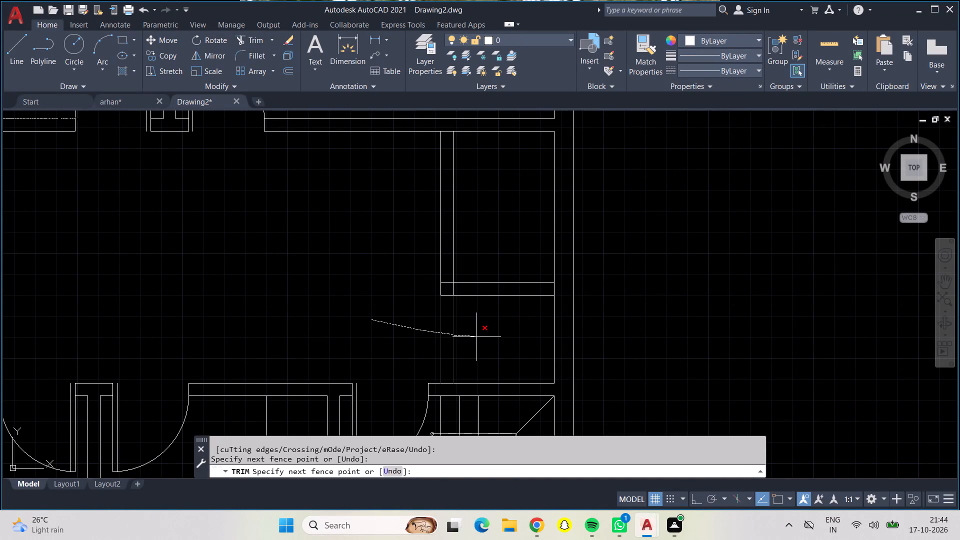
drag(476, 337, 477, 337)
scroll(452, 285, up, 4)
drag(452, 285, 445, 285)
click(438, 285)
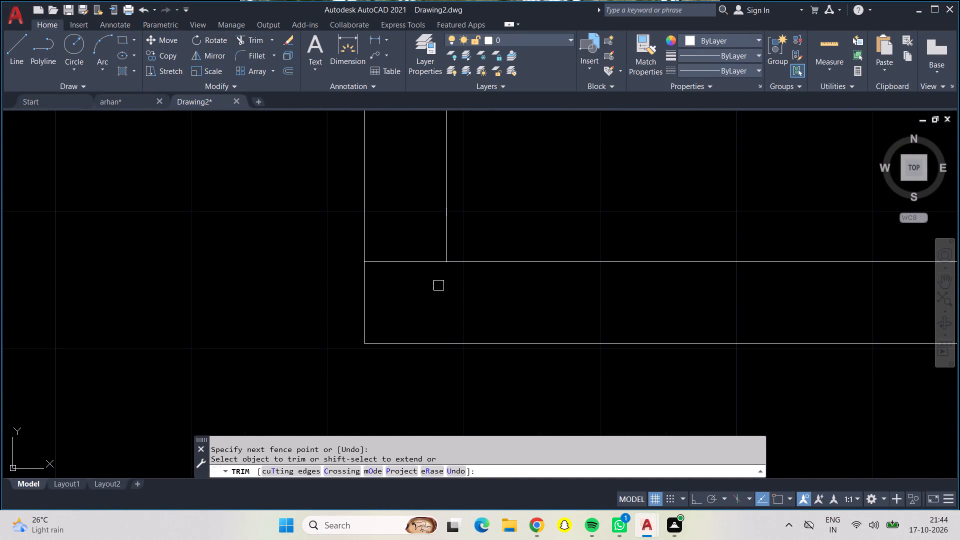
click(416, 260)
scroll(416, 261, down, 4)
middle_drag(435, 218, 448, 275)
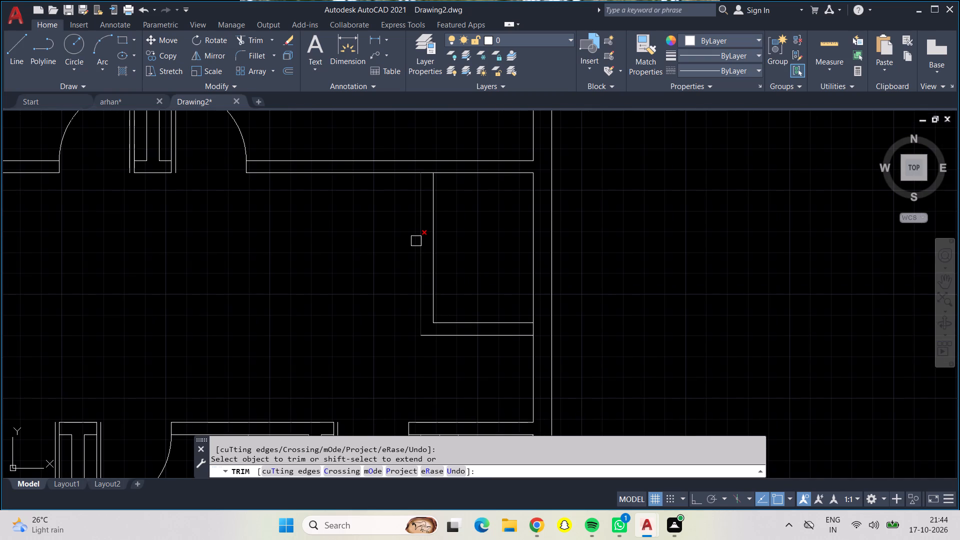
key(Escape)
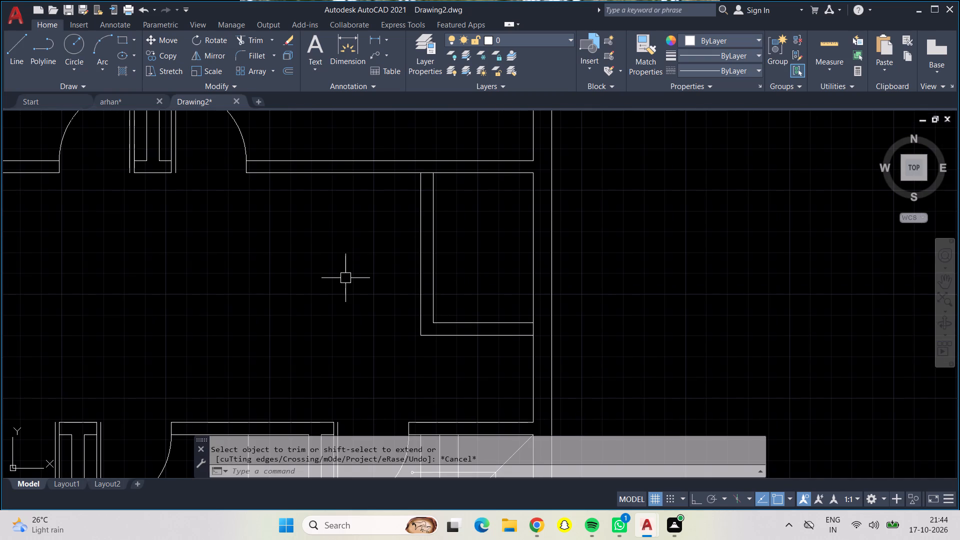
Outline a 2'5" door opening across the compartment's vertical partition with Ortho on, starting 6" above the inner lower corner.
click(20, 39)
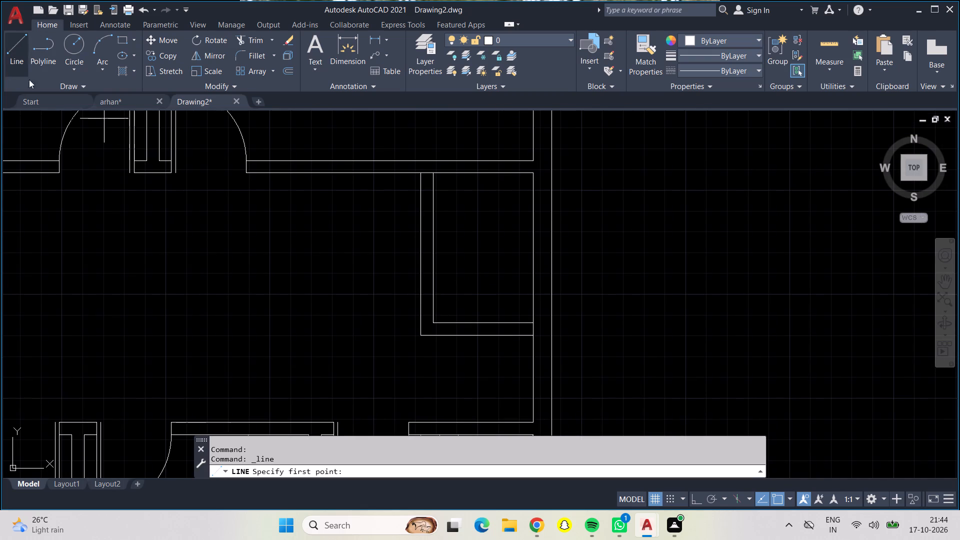
scroll(435, 333, up, 2)
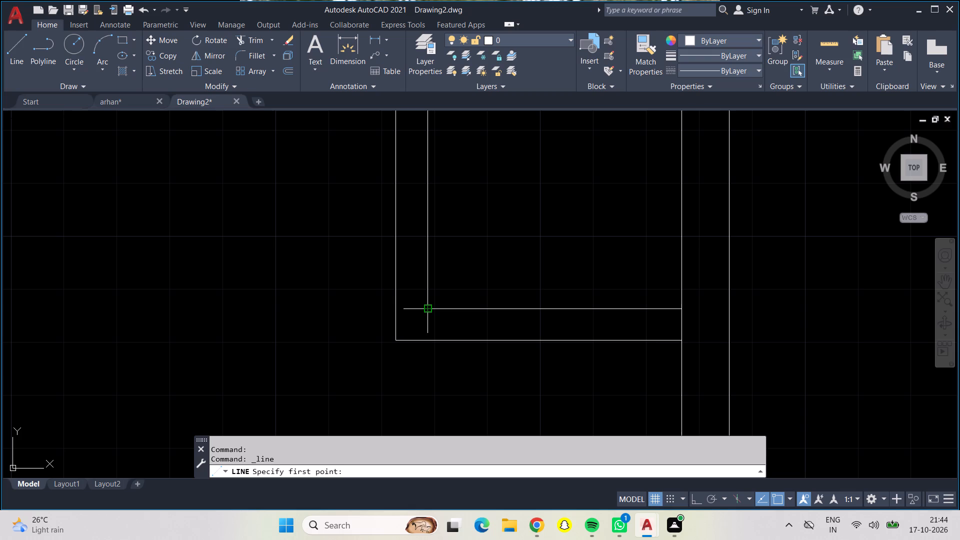
click(430, 310)
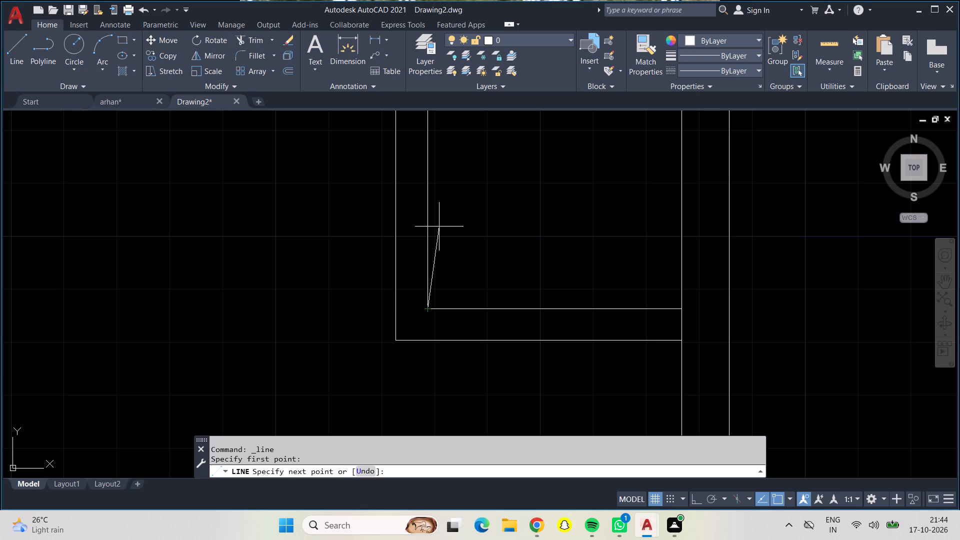
key(F8)
text(6")
key(Return)
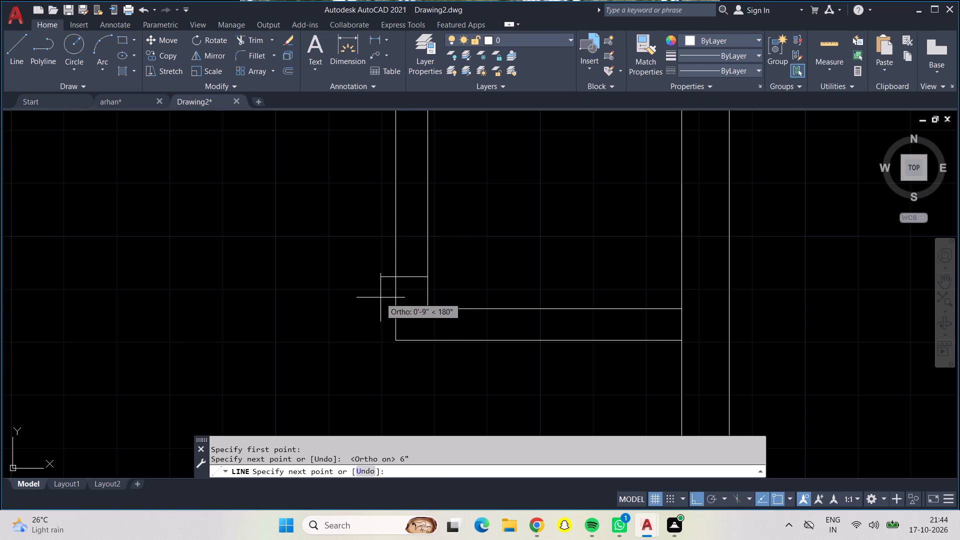
click(396, 276)
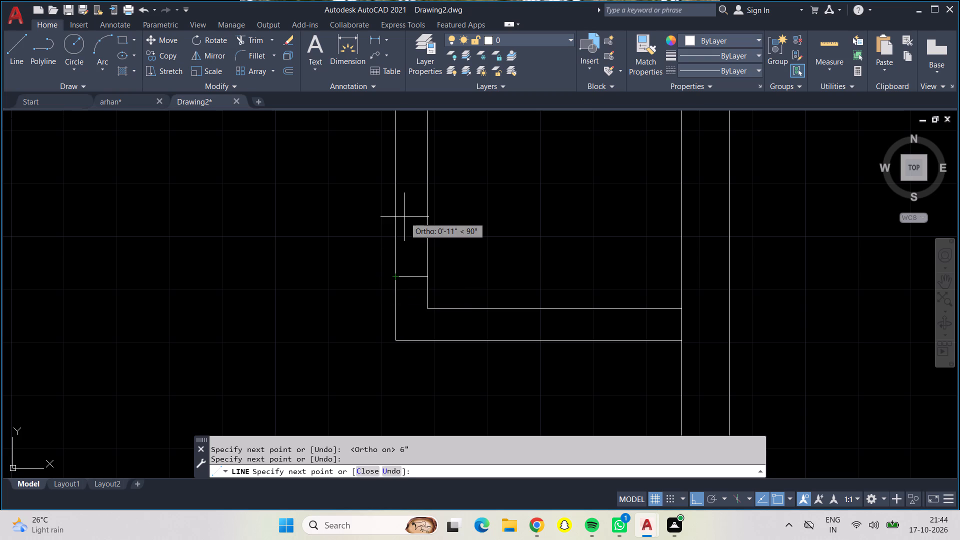
middle_drag(404, 217, 406, 310)
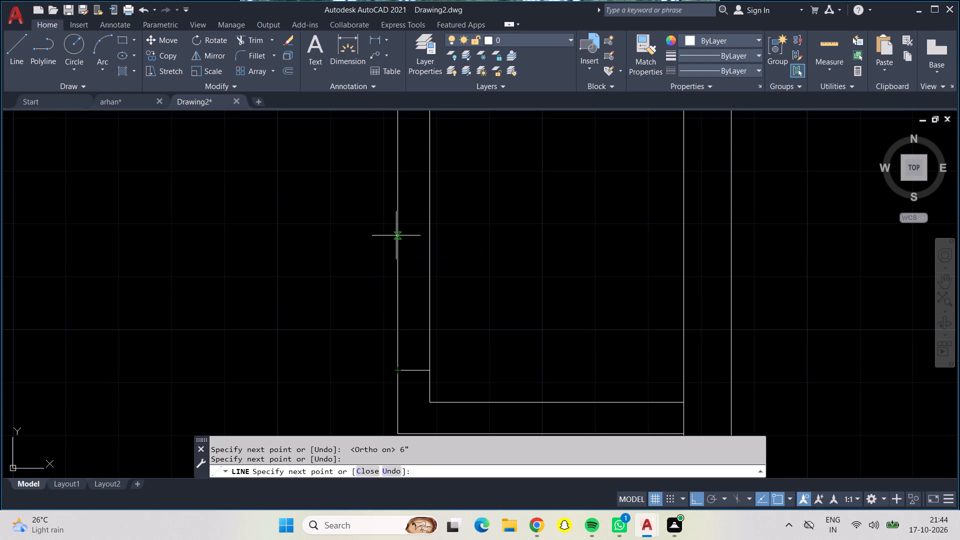
key(3)
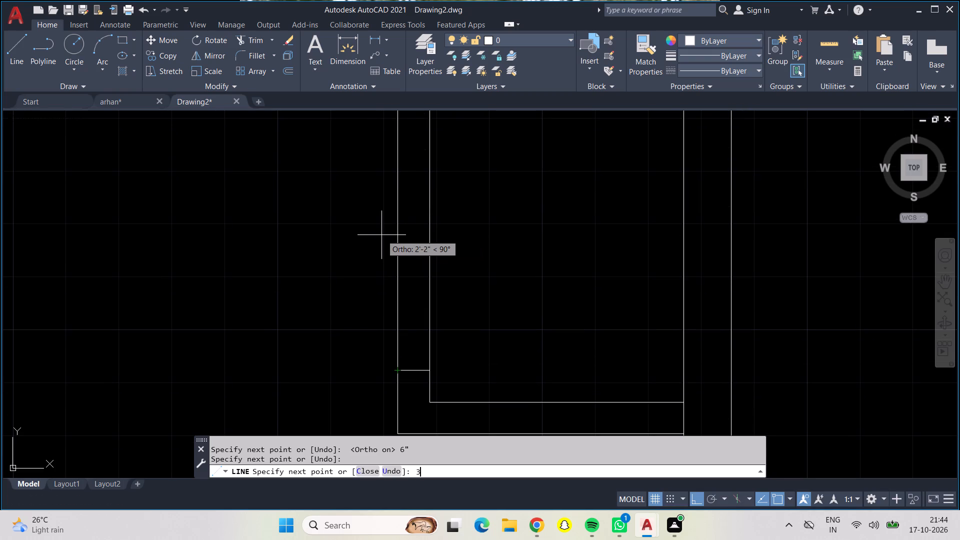
key(BackSpace)
text(2'5")
key(Return)
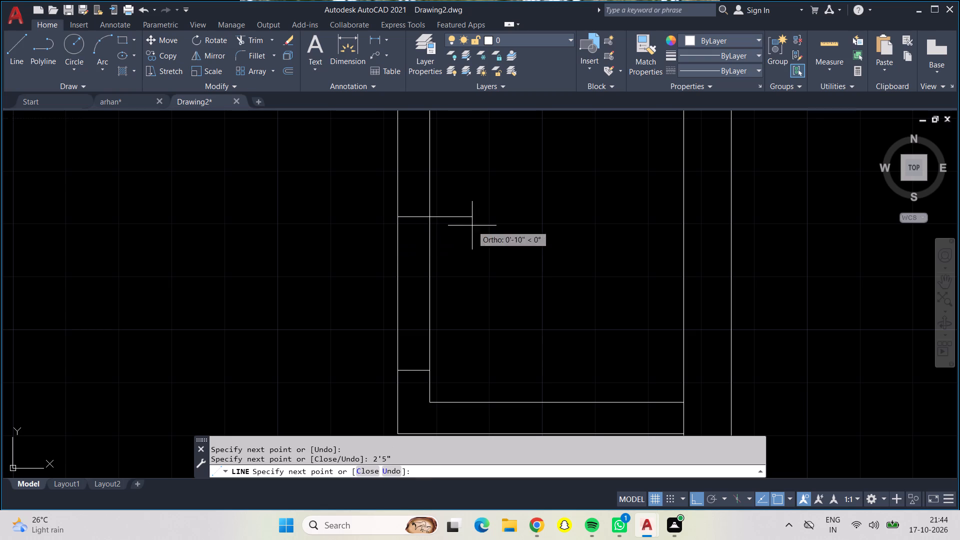
click(433, 216)
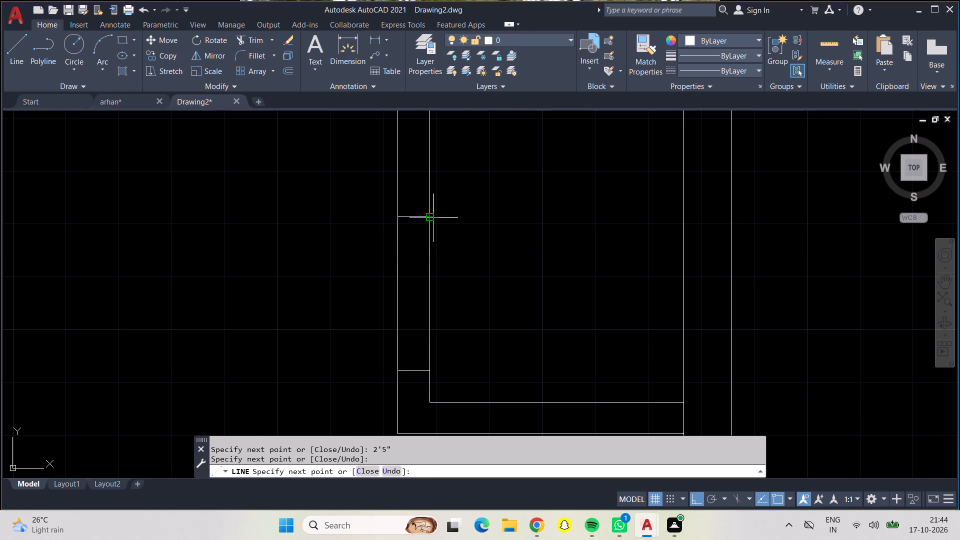
click(427, 367)
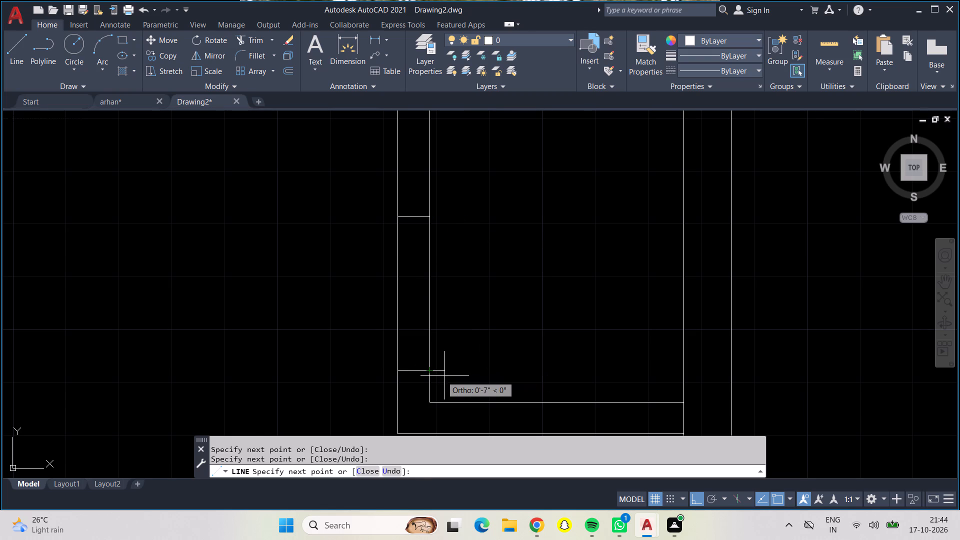
Continue the line 2'5" horizontally into the compartment from the opening's lower inner corner as the door leaf.
text(2'5")
key(Return)
key(Return)
scroll(459, 369, down, 4)
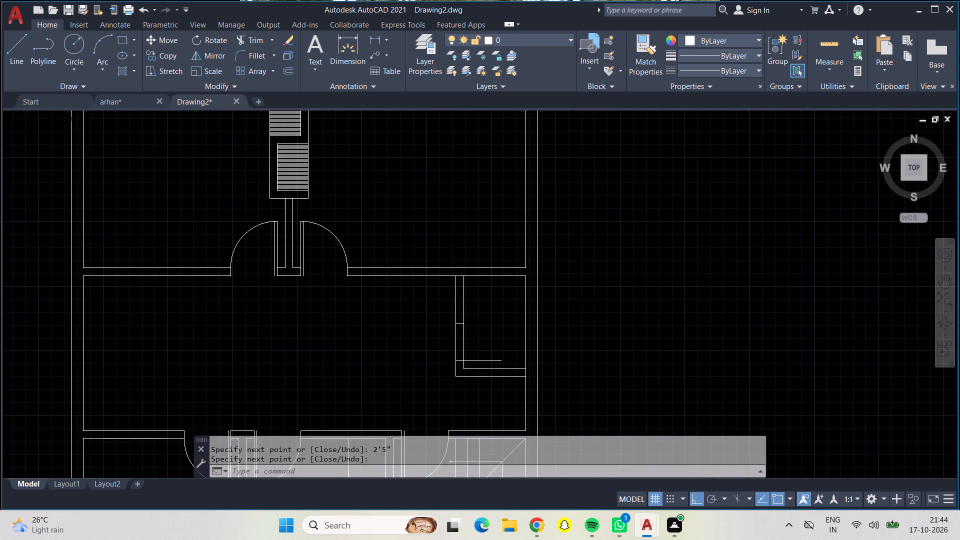
middle_drag(490, 346, 490, 310)
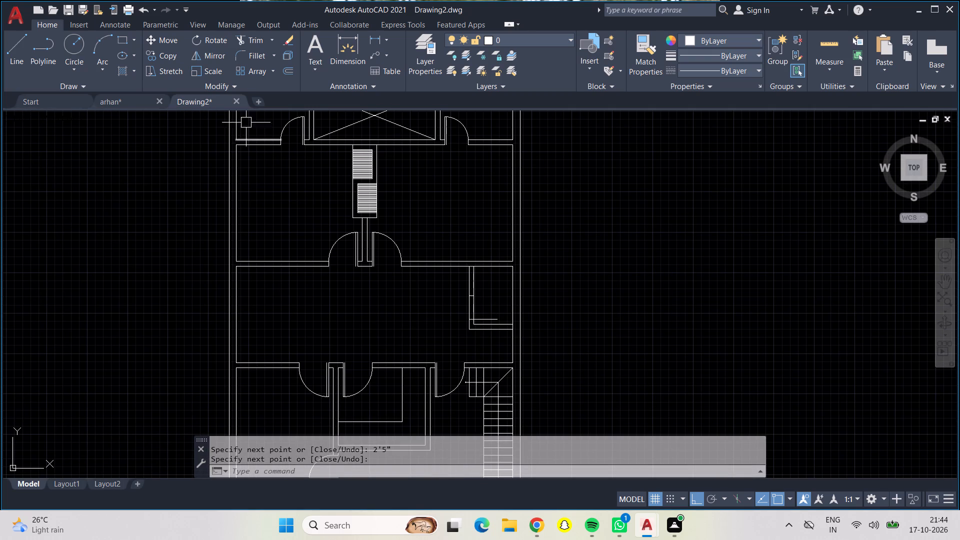
Trim both vertical partition lines between the jambs to open the compartment's doorway.
click(251, 43)
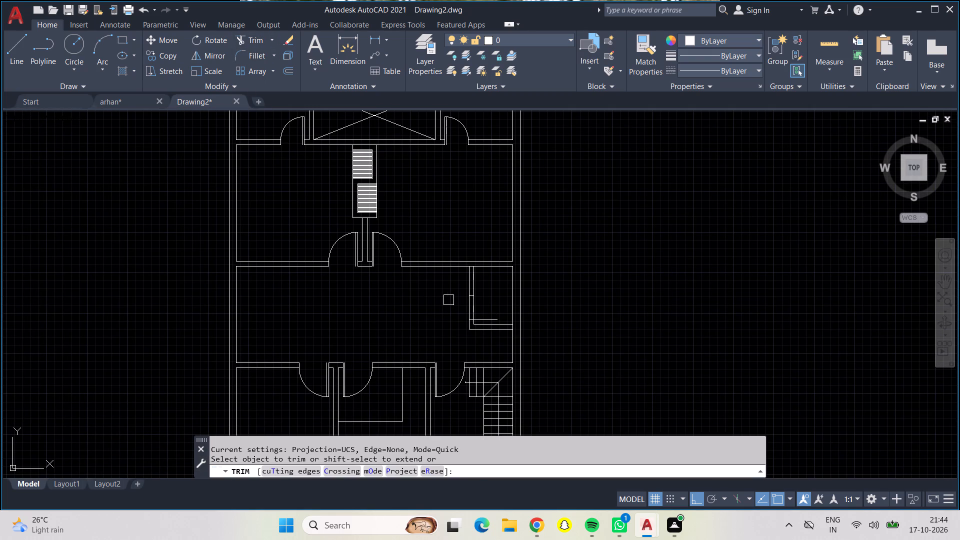
triple_click(470, 305)
triple_click(470, 305)
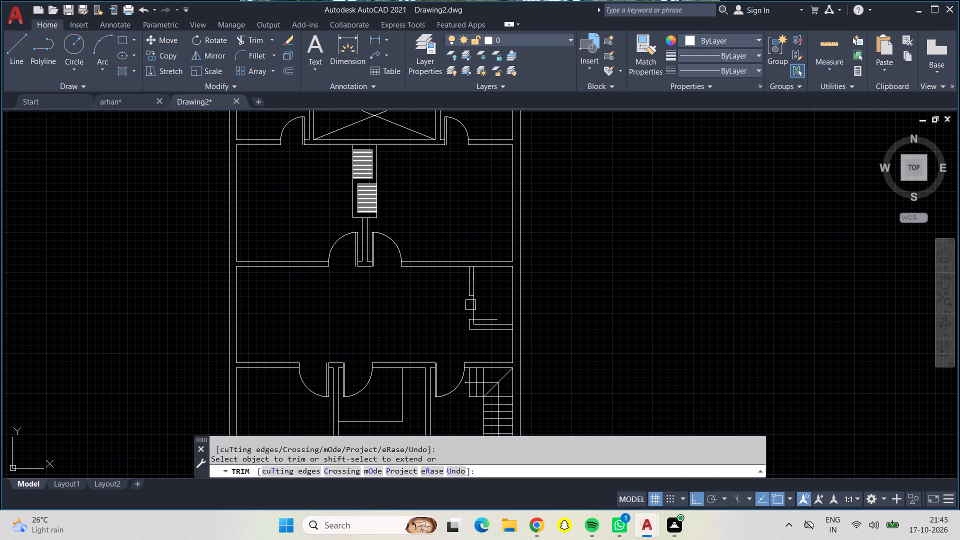
click(470, 305)
key(Escape)
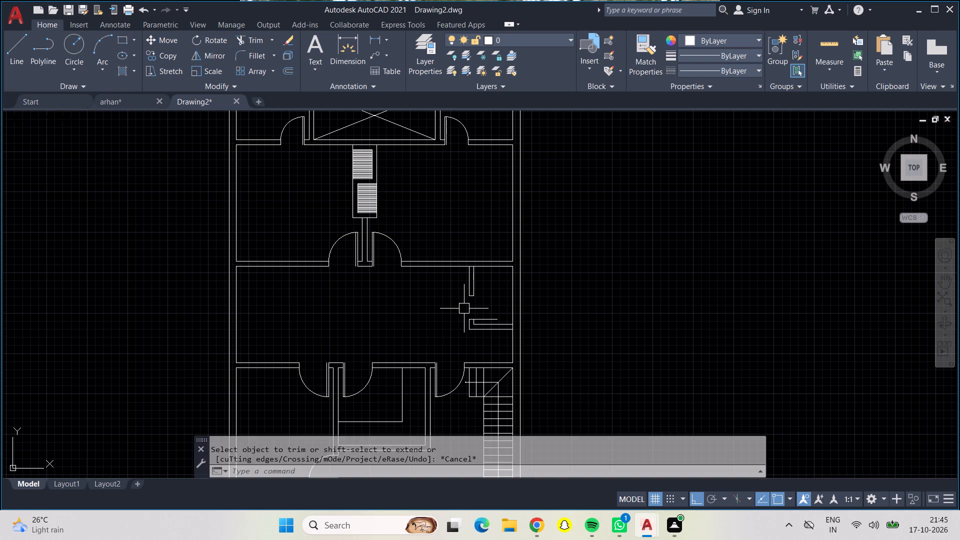
Draw a circle centred on the doorway's lower inner corner, with its radius reaching the upper inner corner.
key(o)
key(Return)
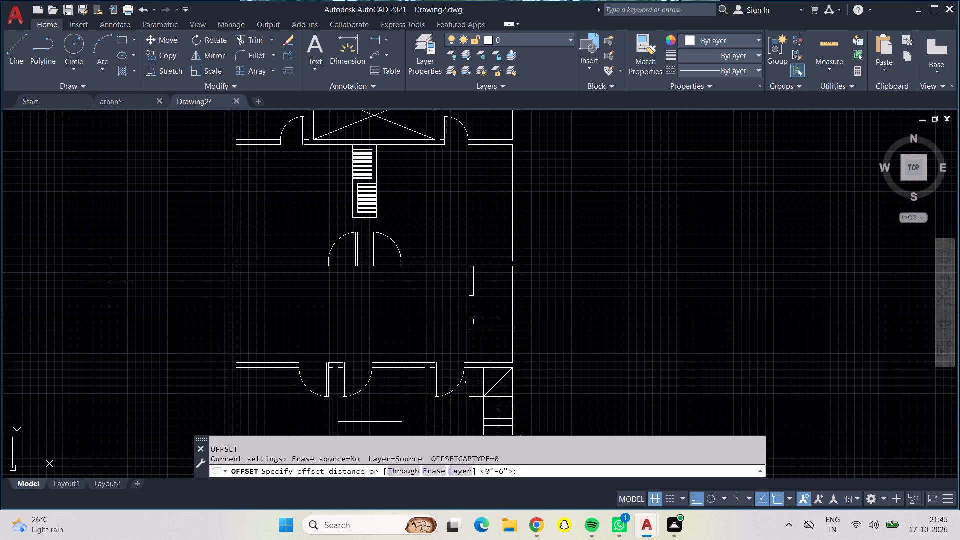
click(77, 45)
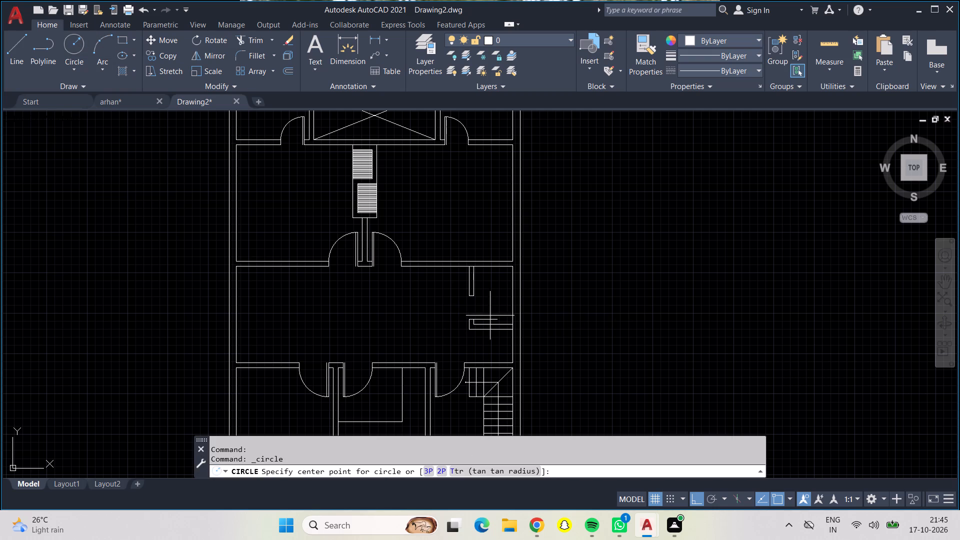
scroll(475, 309, up, 4)
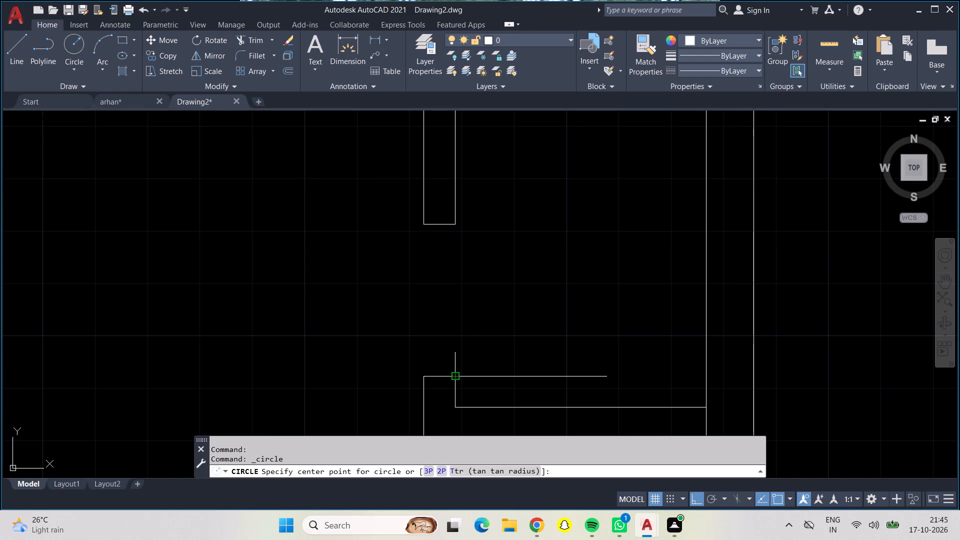
click(456, 373)
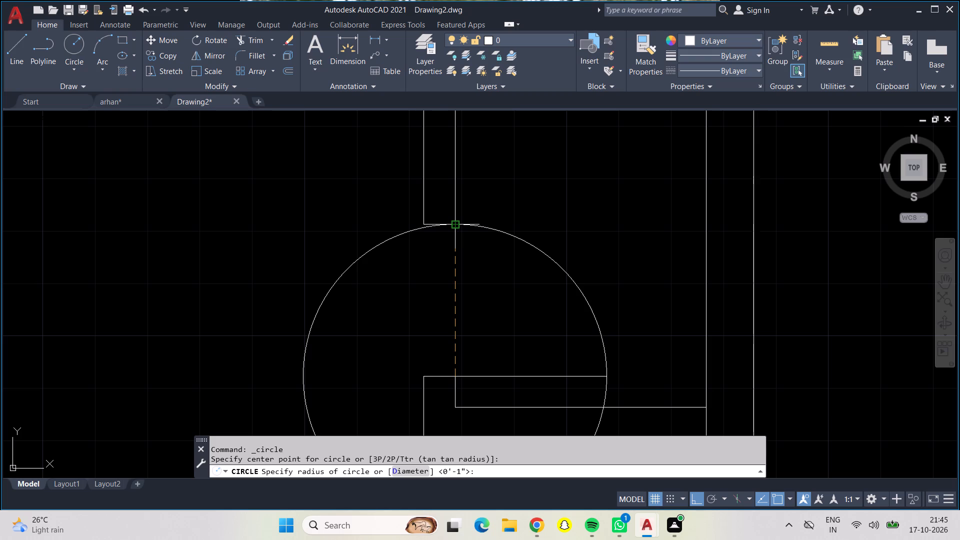
click(455, 225)
Trim the circle outside the compartment and below the door leaf, leaving a quarter-circle door swing.
click(248, 36)
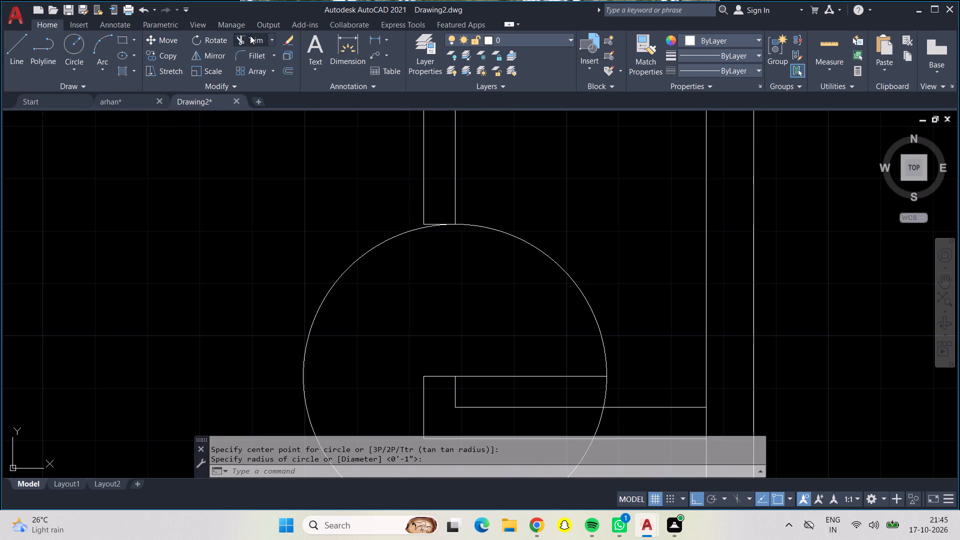
drag(329, 217, 356, 278)
scroll(368, 273, down, 2)
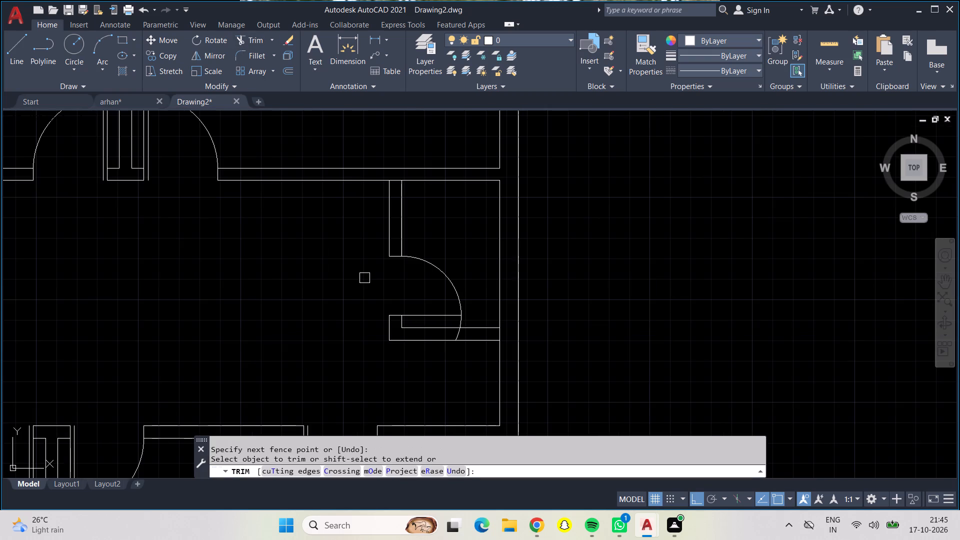
middle_drag(364, 278, 267, 224)
scroll(360, 264, up, 3)
drag(360, 274, 388, 274)
click(356, 332)
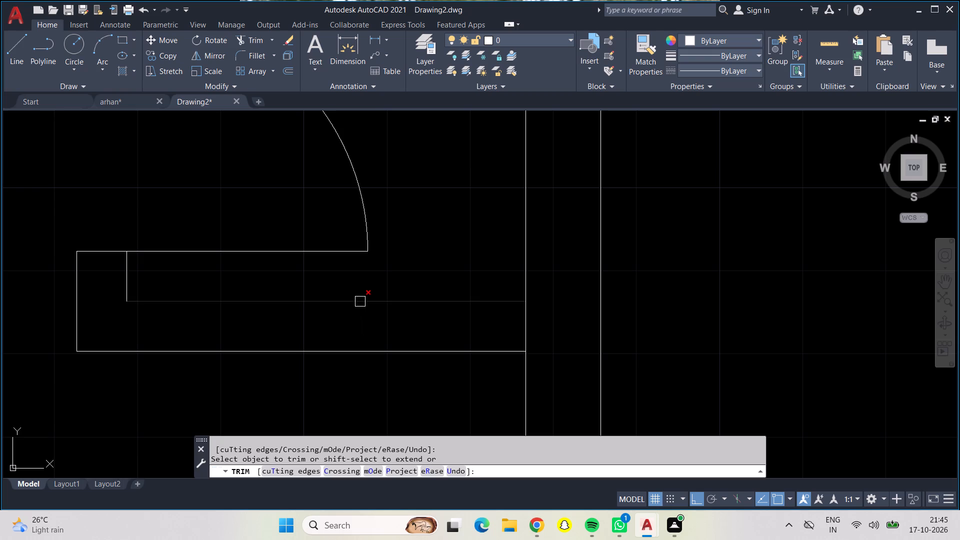
key(Escape)
key(Escape)
Offset the door leaf line and the adjoining lower jamb line 2" upward to give the leaf thickness.
key(o)
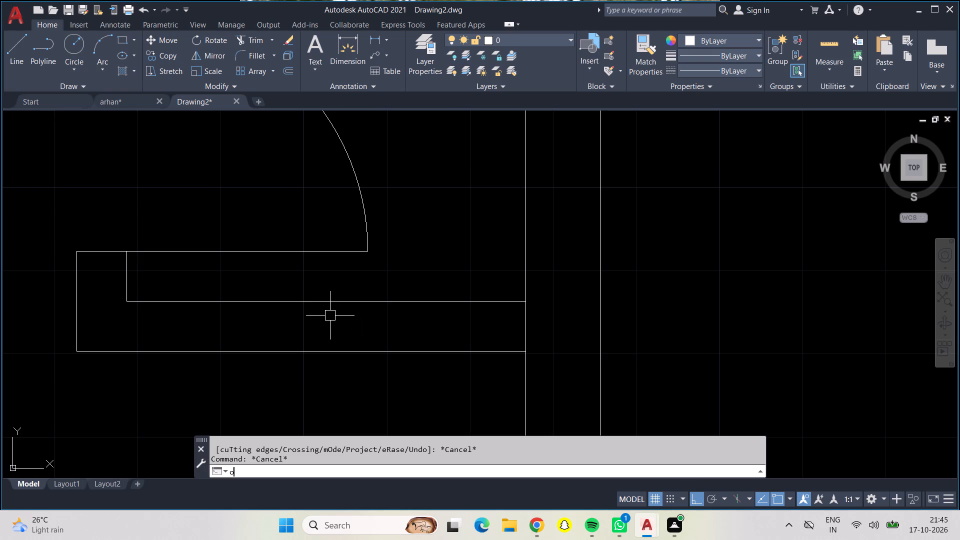
key(Return)
key(3)
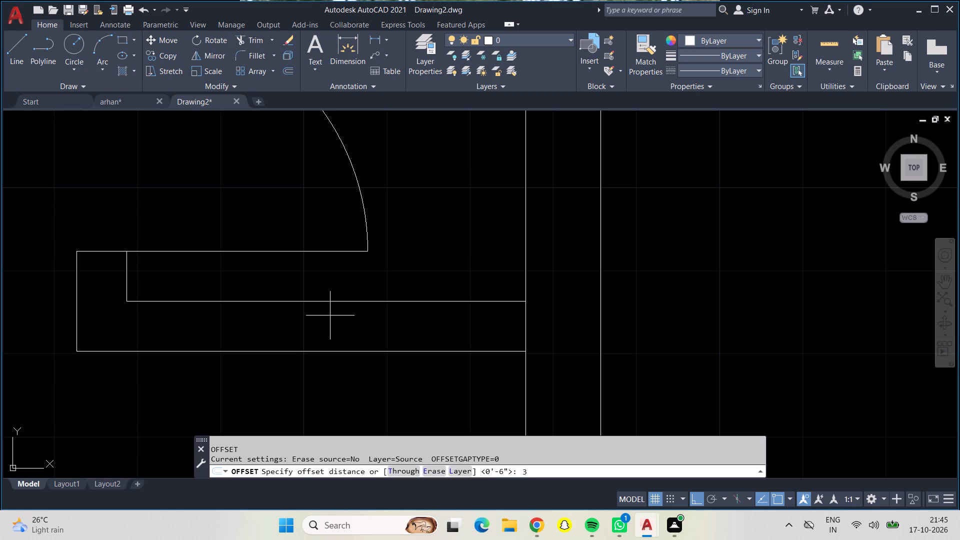
key(BackSpace)
text(2")
key(Return)
click(187, 252)
click(194, 211)
click(105, 249)
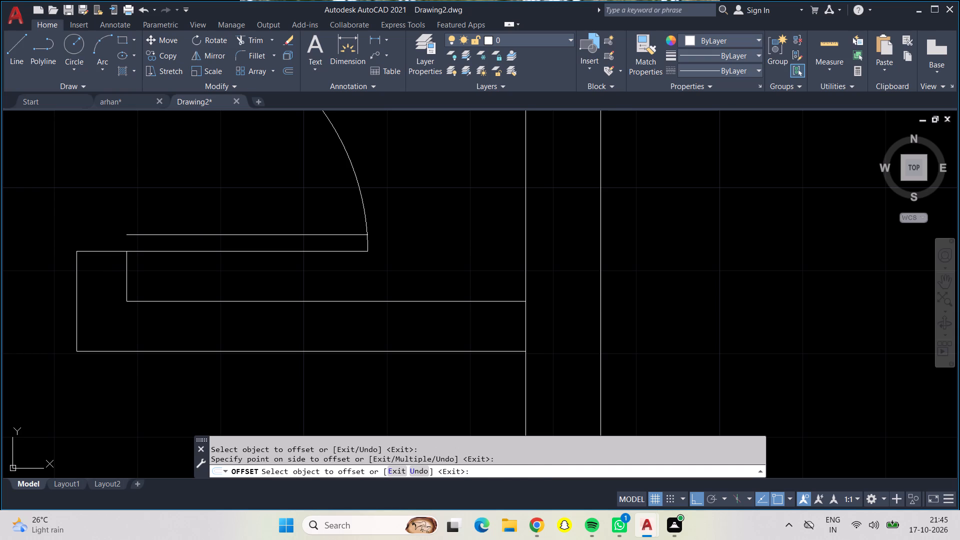
click(103, 227)
key(Return)
key(Return)
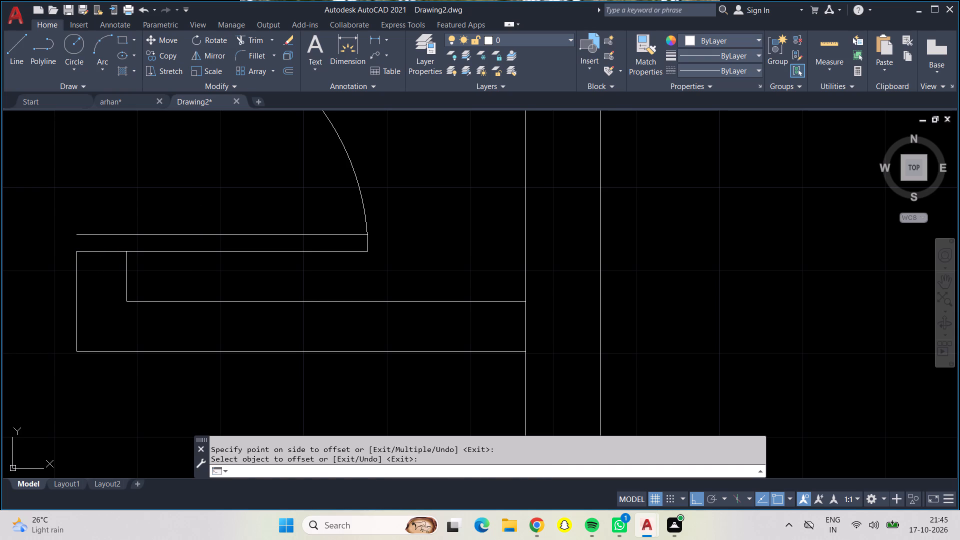
key(Return)
scroll(269, 221, down, 2)
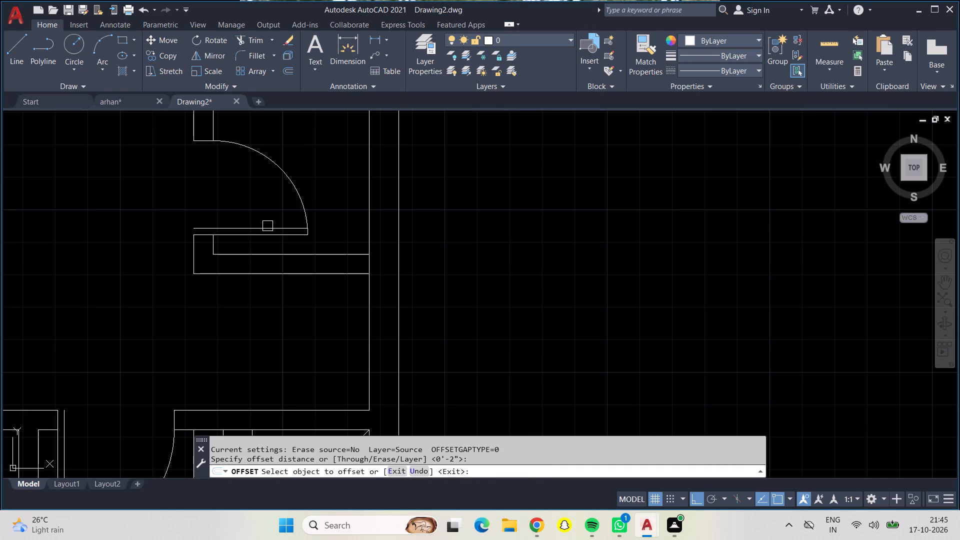
key(Return)
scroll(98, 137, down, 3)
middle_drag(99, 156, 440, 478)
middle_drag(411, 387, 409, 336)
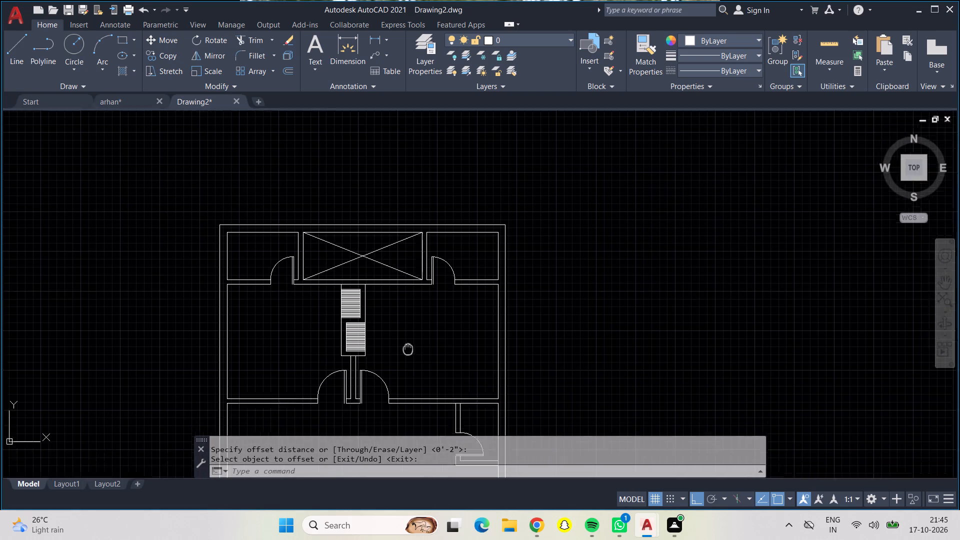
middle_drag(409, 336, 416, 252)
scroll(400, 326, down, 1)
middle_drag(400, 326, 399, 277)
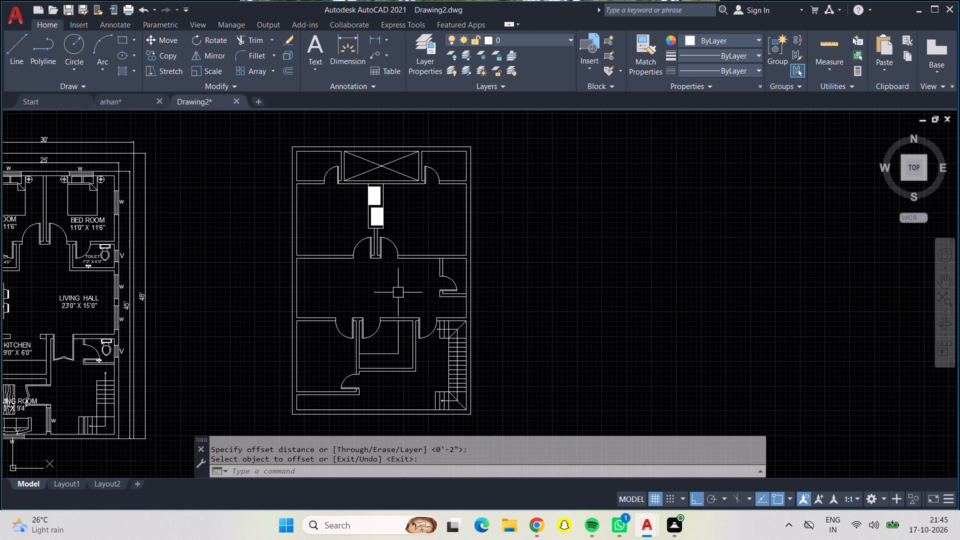
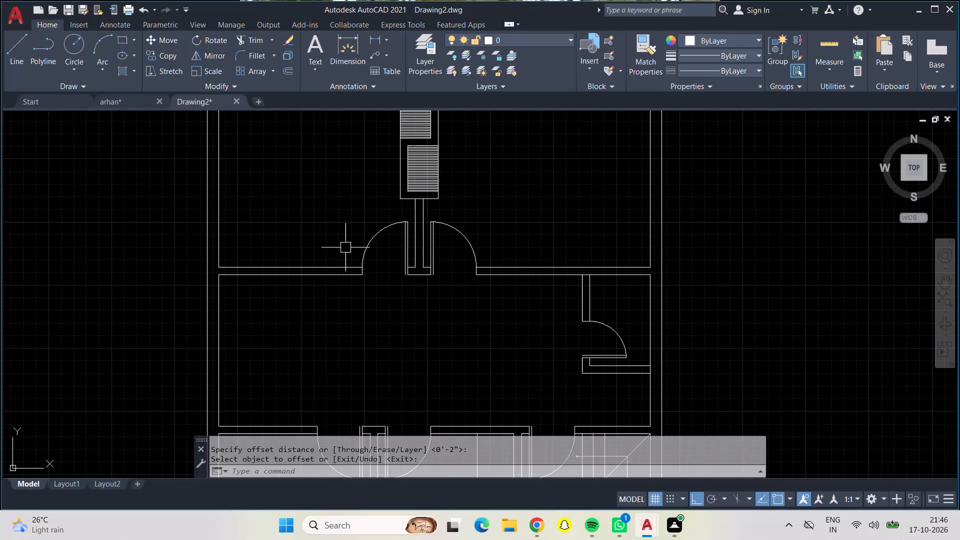
Copy the reference right bedroom's side window, from its outer edge's midpoint, into the left outer wall of the new plan's upper-left large room.
scroll(345, 247, down, 1)
middle_drag(351, 291, 415, 364)
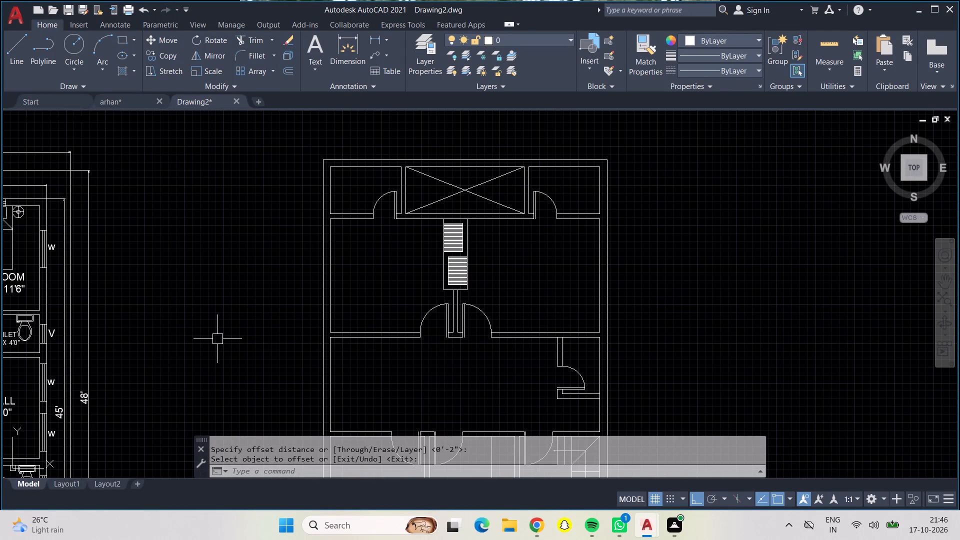
middle_drag(218, 339, 295, 361)
scroll(127, 268, up, 4)
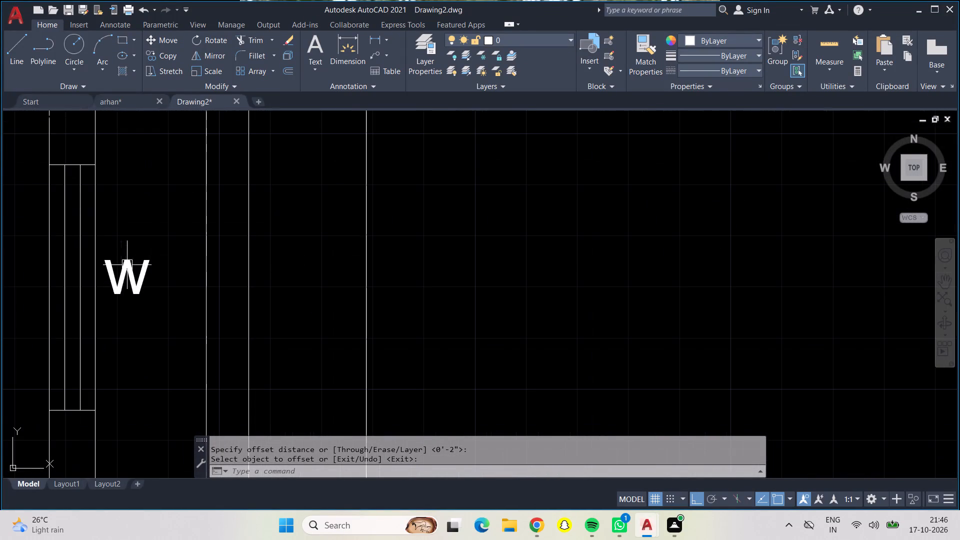
click(38, 134)
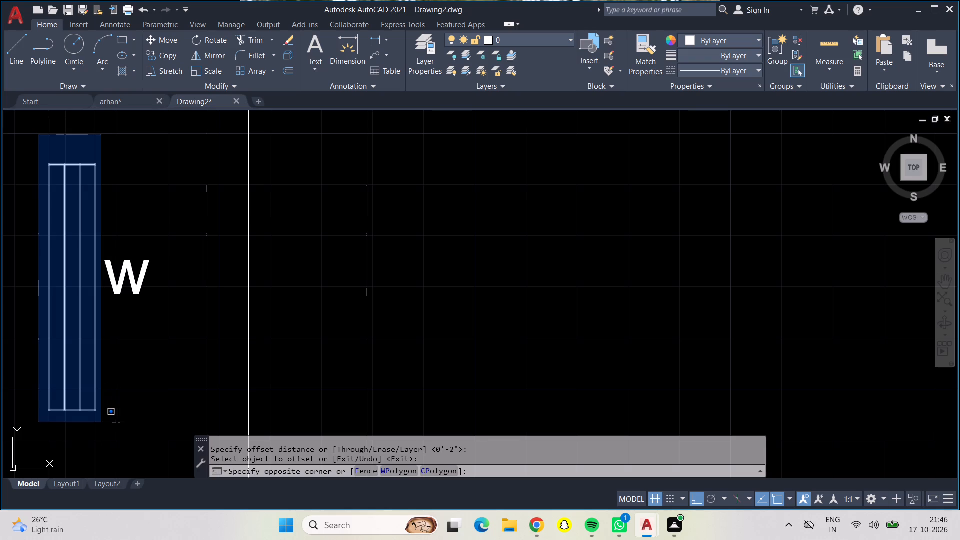
drag(99, 420, 98, 415)
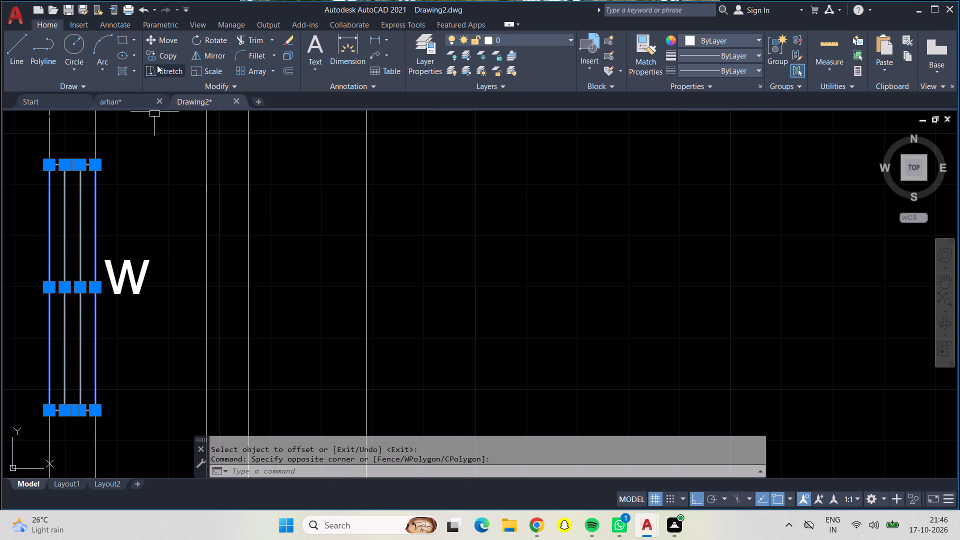
click(163, 51)
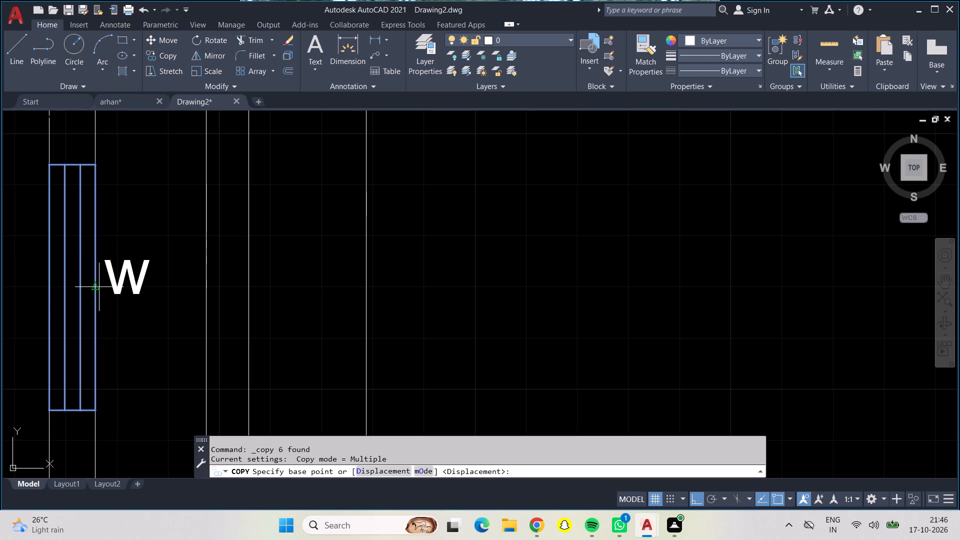
click(96, 290)
scroll(458, 251, down, 2)
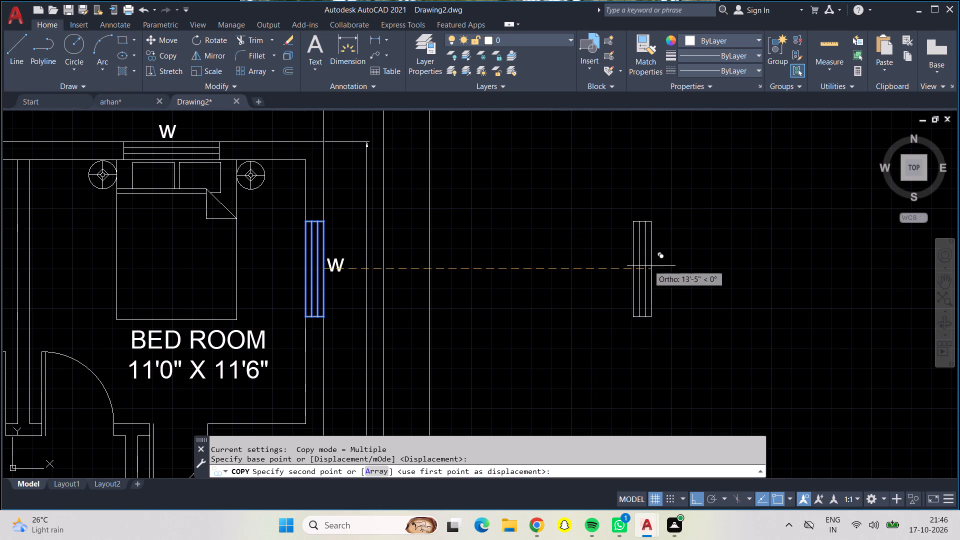
scroll(657, 268, down, 1)
middle_drag(658, 268, 337, 184)
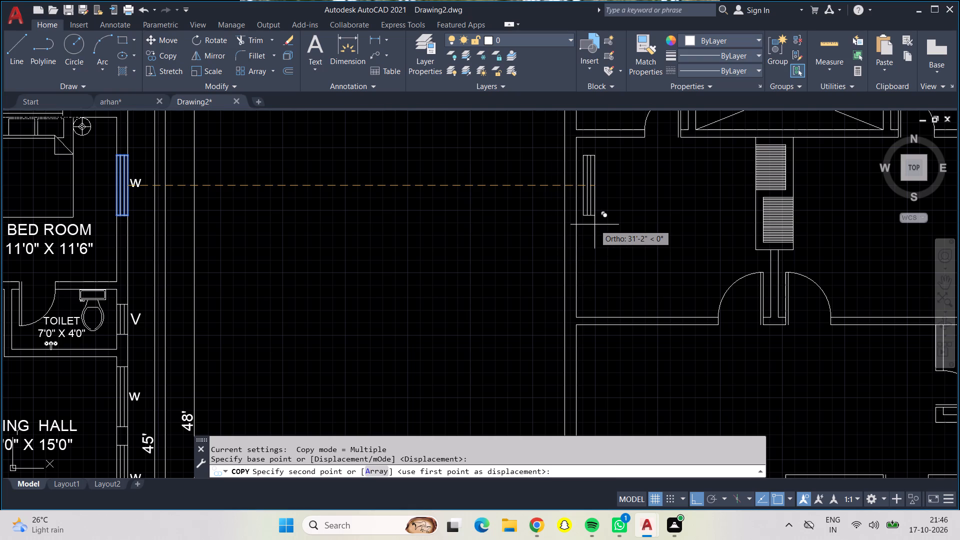
key(F8)
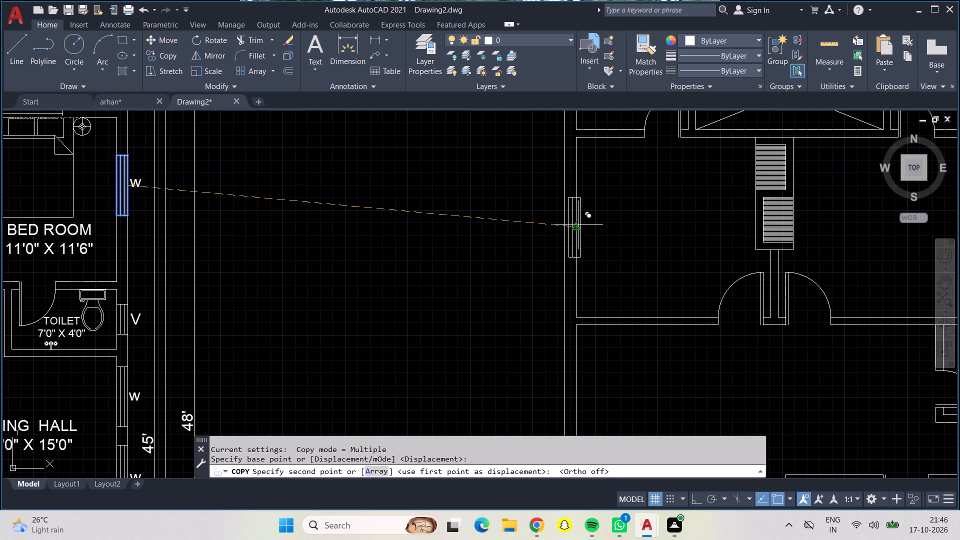
scroll(570, 233, up, 1)
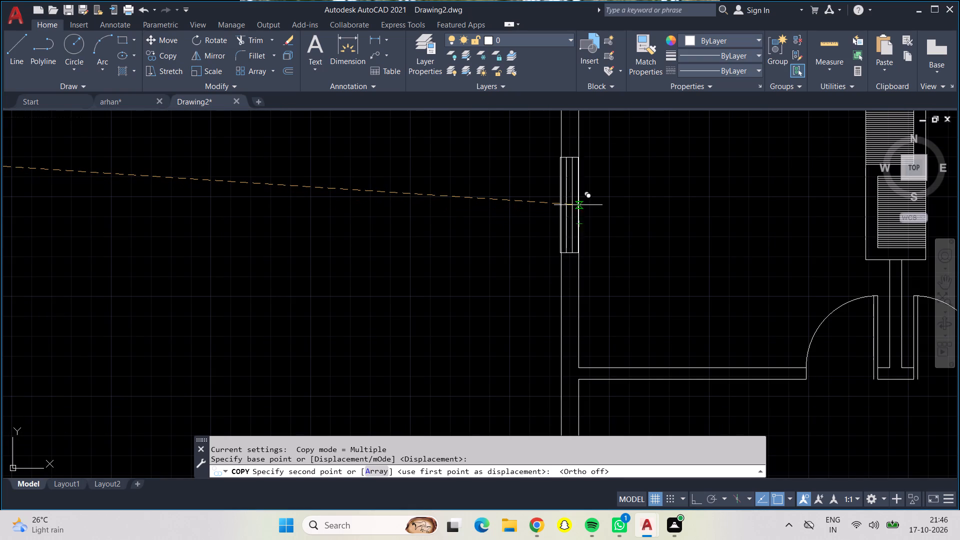
click(580, 205)
Place another copy of the window in the right outer wall of the upper-right large room.
scroll(582, 204, down, 2)
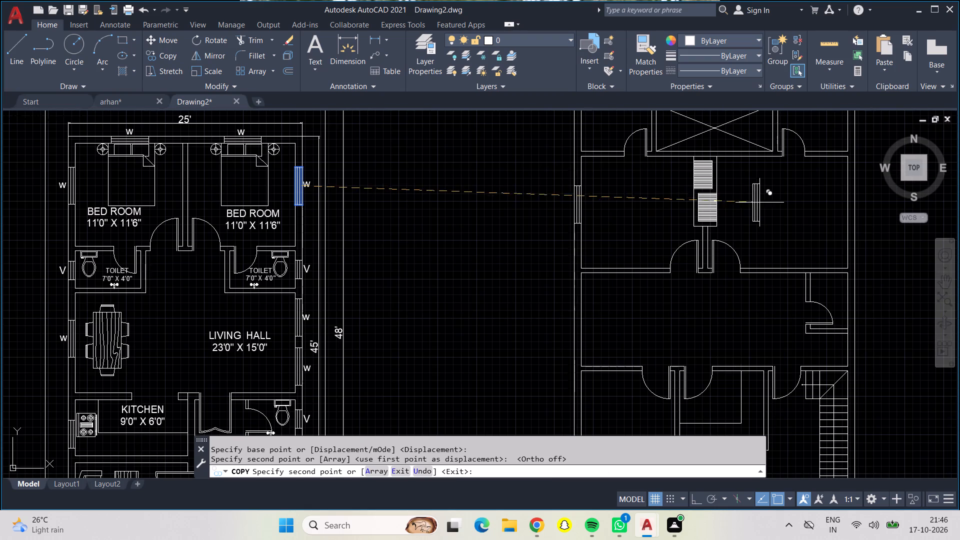
middle_drag(829, 214, 613, 208)
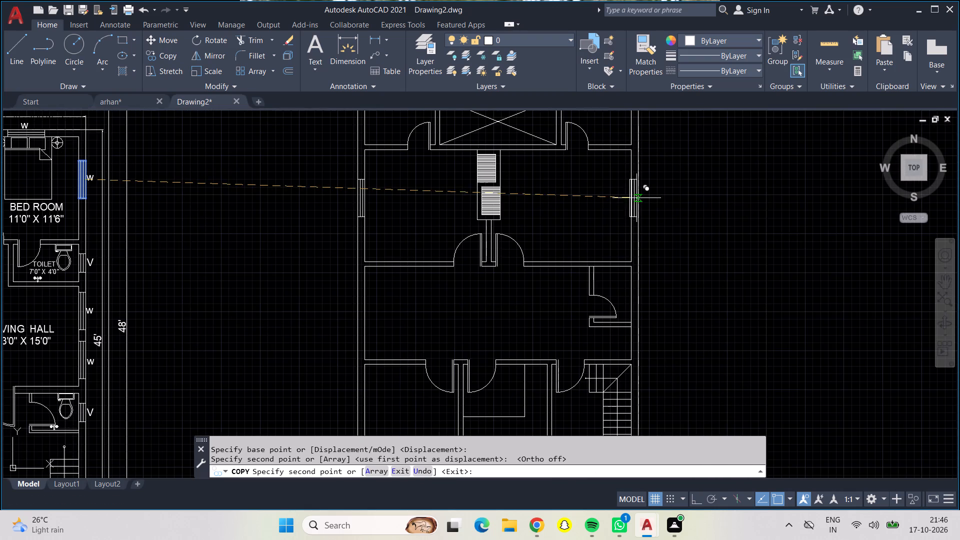
scroll(637, 198, up, 2)
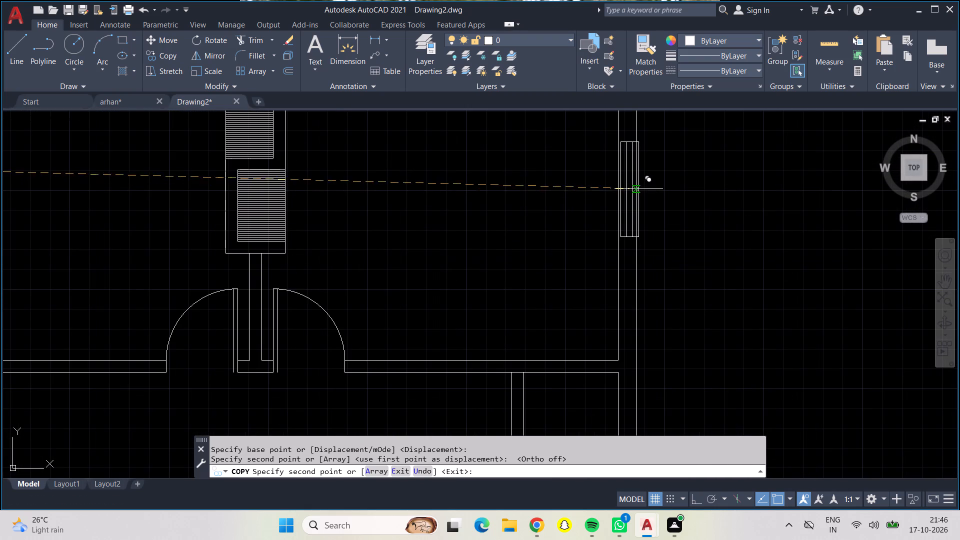
click(637, 184)
Place three more window copies in the left outer wall: one at the central hall and two at the lower-left room.
scroll(636, 183, down, 2)
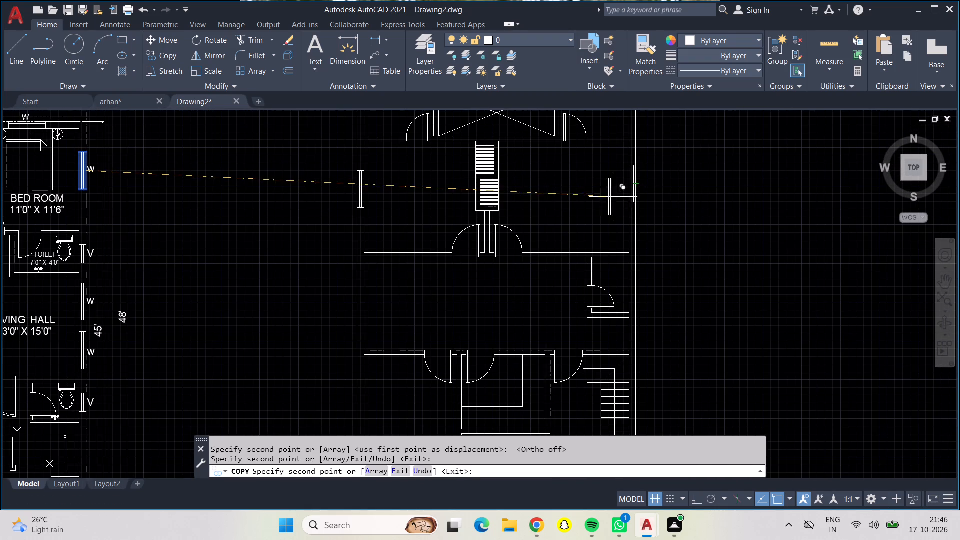
scroll(361, 292, up, 3)
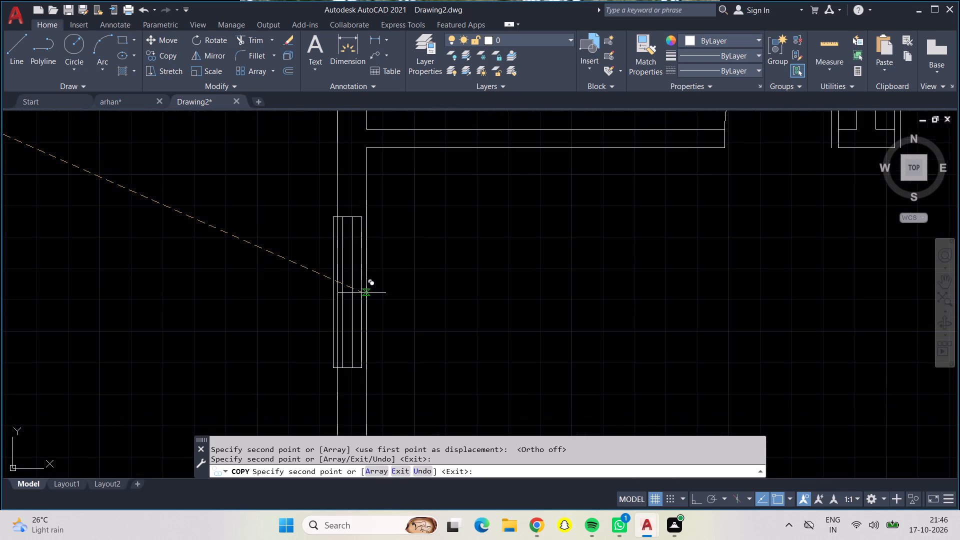
click(363, 339)
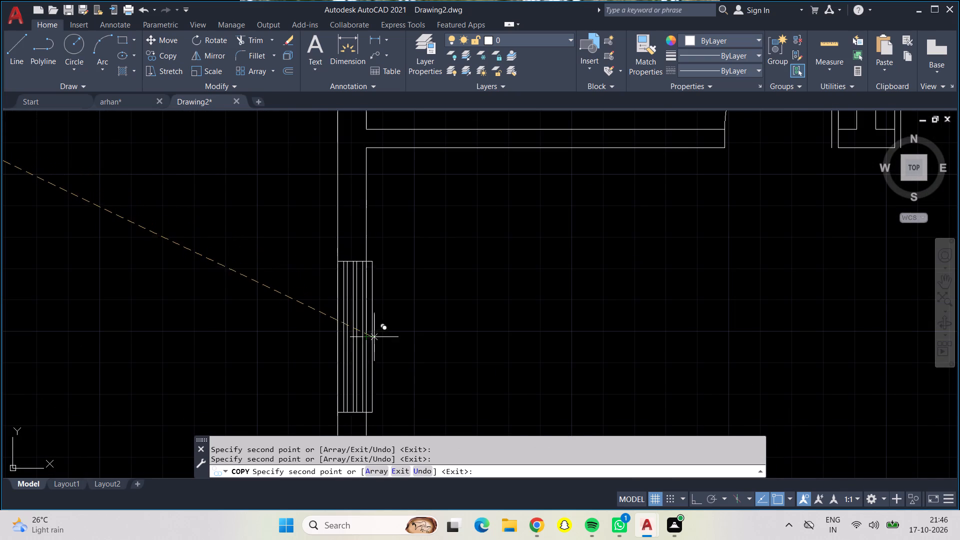
scroll(388, 330, down, 2)
middle_drag(513, 343, 499, 114)
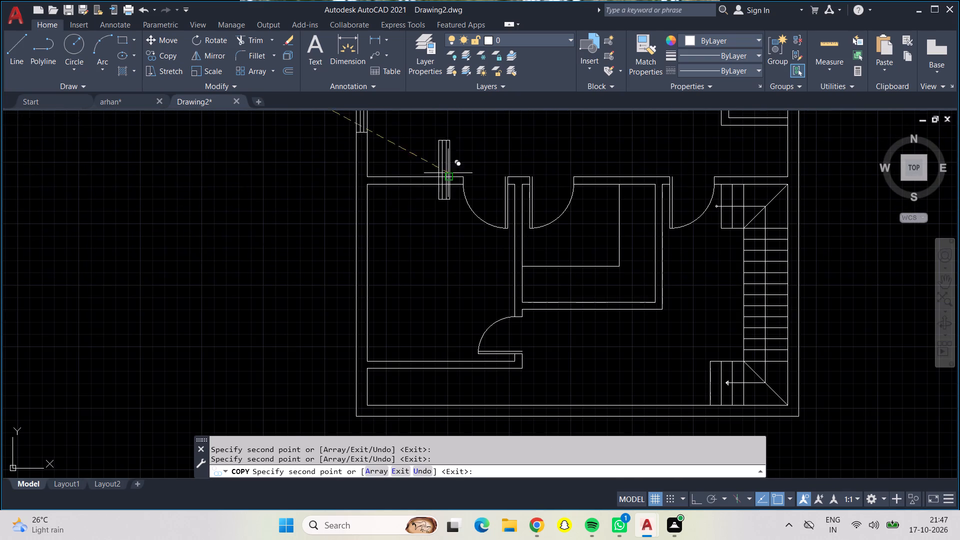
click(368, 233)
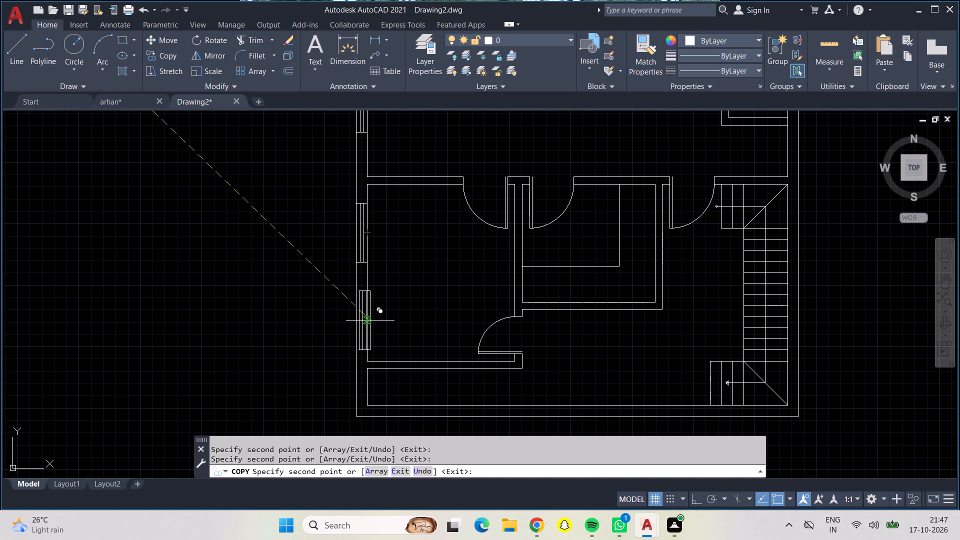
click(365, 321)
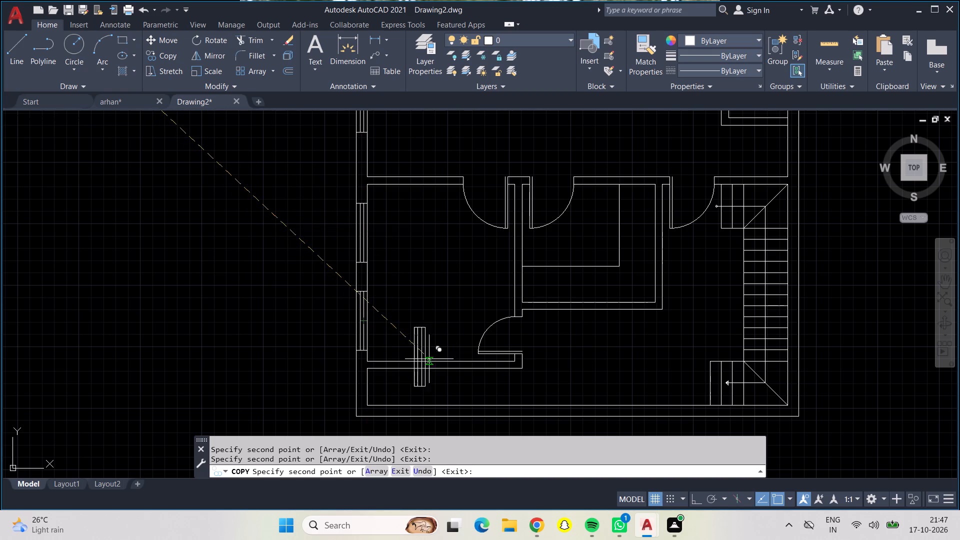
Place a loose copy of the window in the open space of the upper-left large room and end copying.
scroll(442, 330, down, 1)
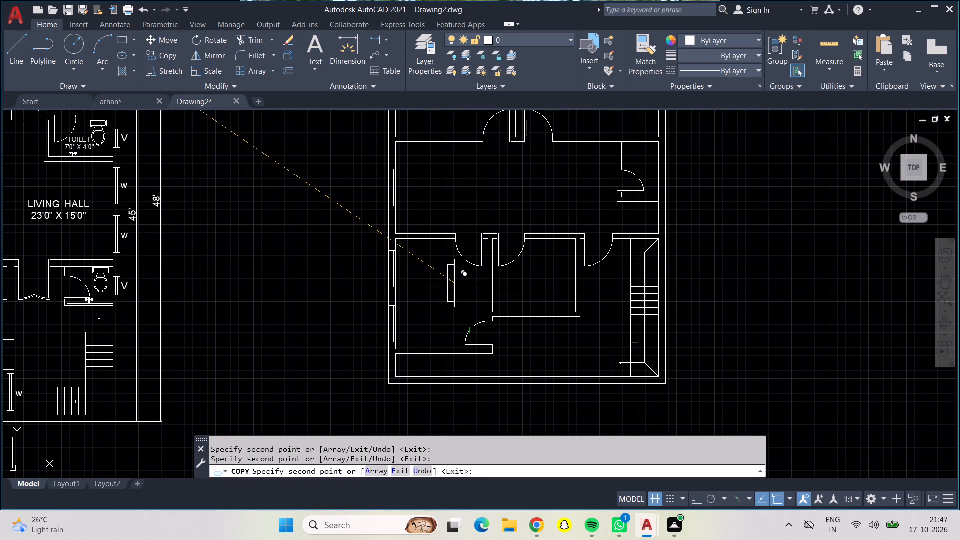
middle_drag(454, 283, 429, 402)
scroll(447, 309, down, 1)
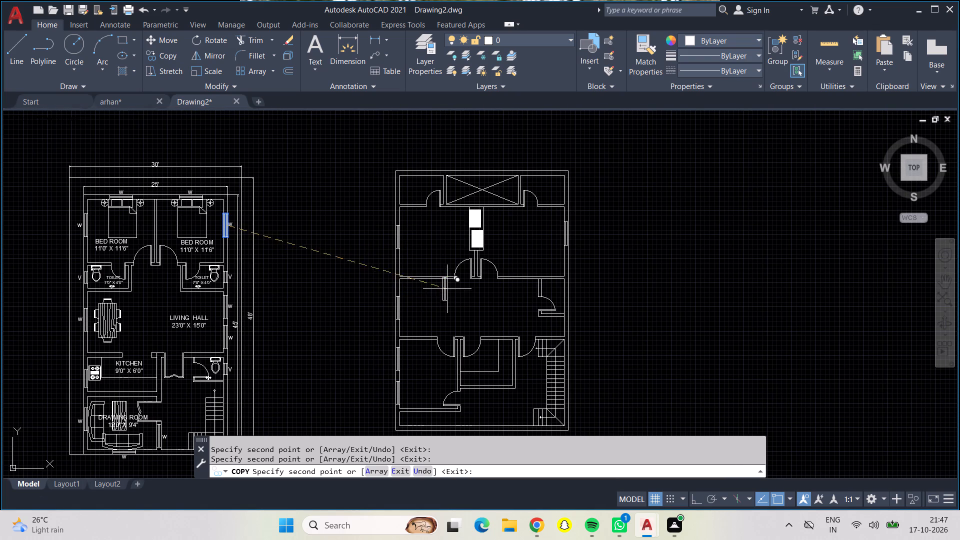
scroll(458, 199, up, 3)
scroll(435, 247, up, 2)
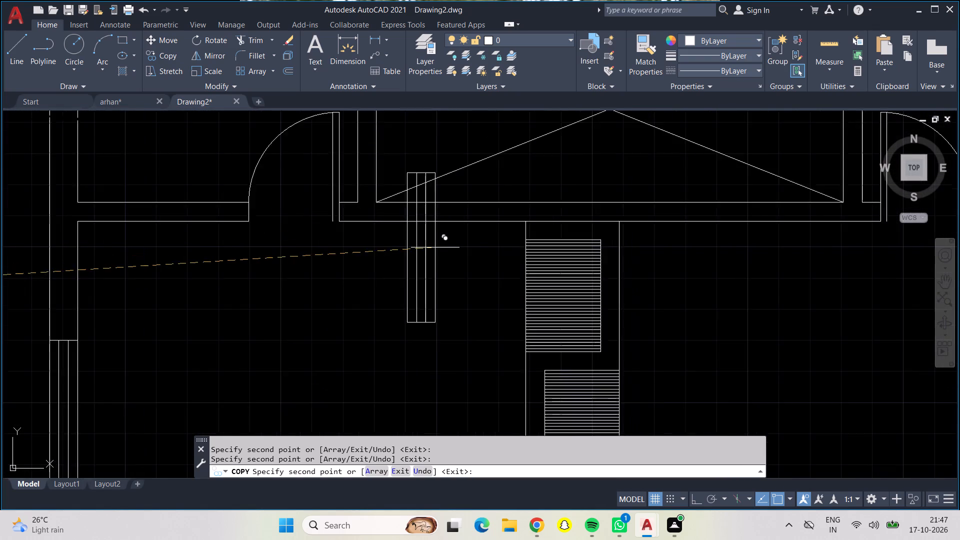
scroll(435, 247, up, 1)
scroll(432, 252, down, 3)
scroll(444, 275, up, 1)
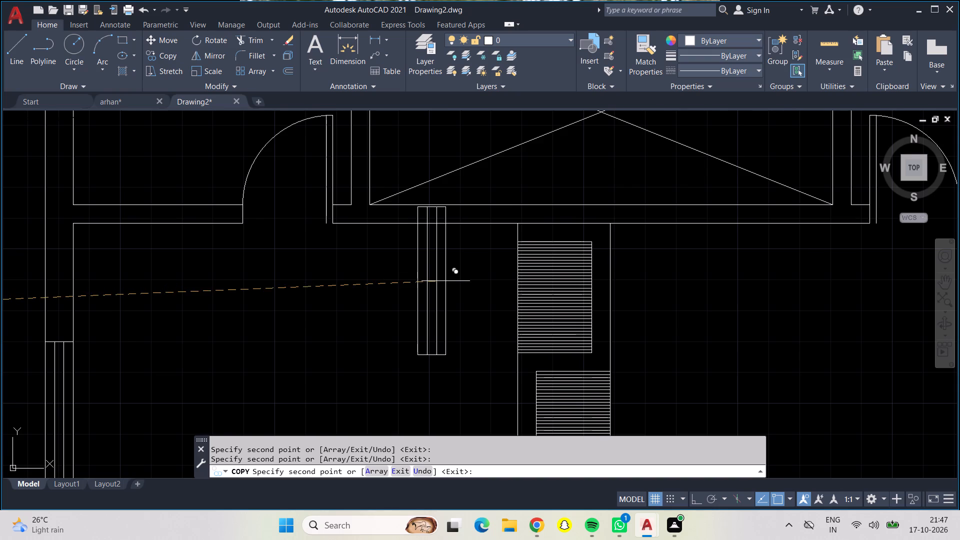
scroll(445, 281, down, 2)
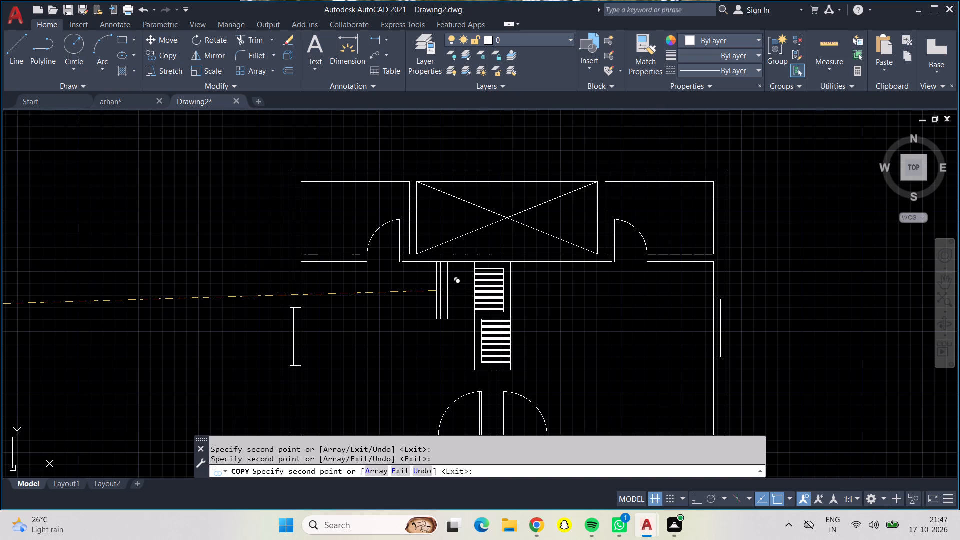
click(433, 309)
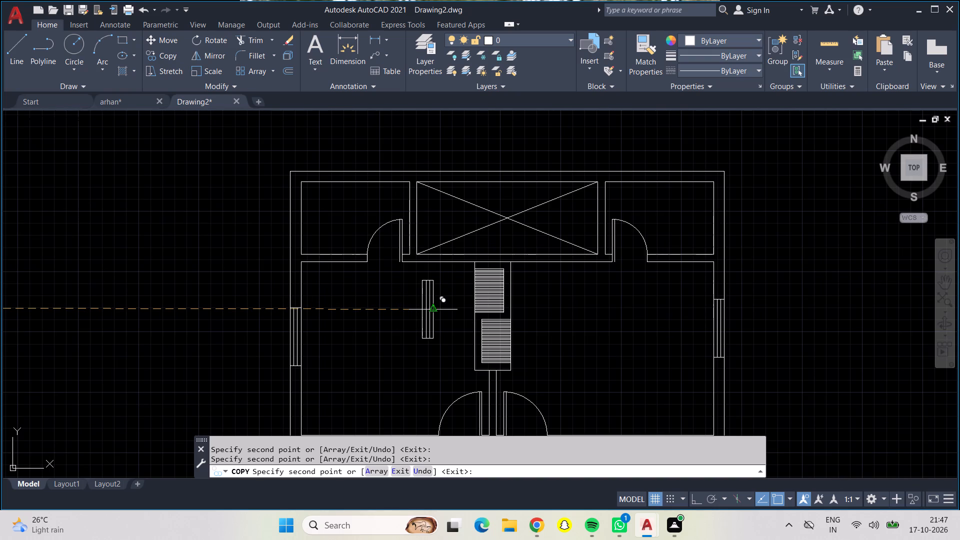
key(Escape)
Offset the top edge of the loose window 3' downward.
scroll(422, 293, up, 3)
middle_drag(473, 303, 472, 278)
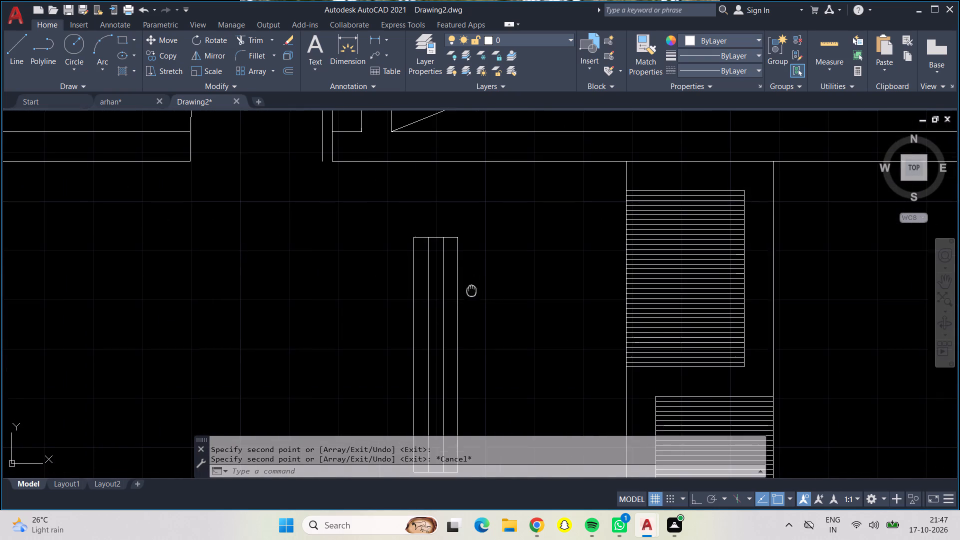
middle_drag(472, 278, 477, 216)
key(o)
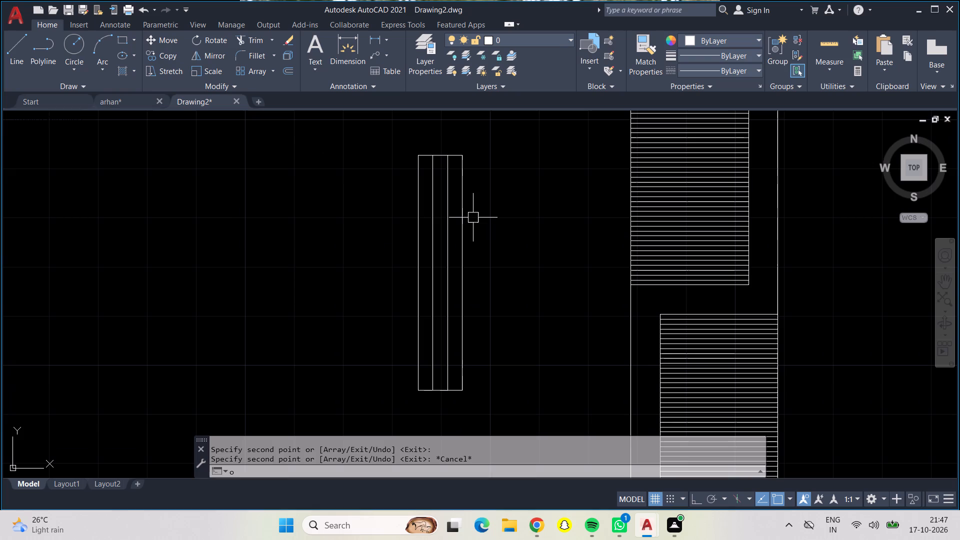
key(Return)
text(3')
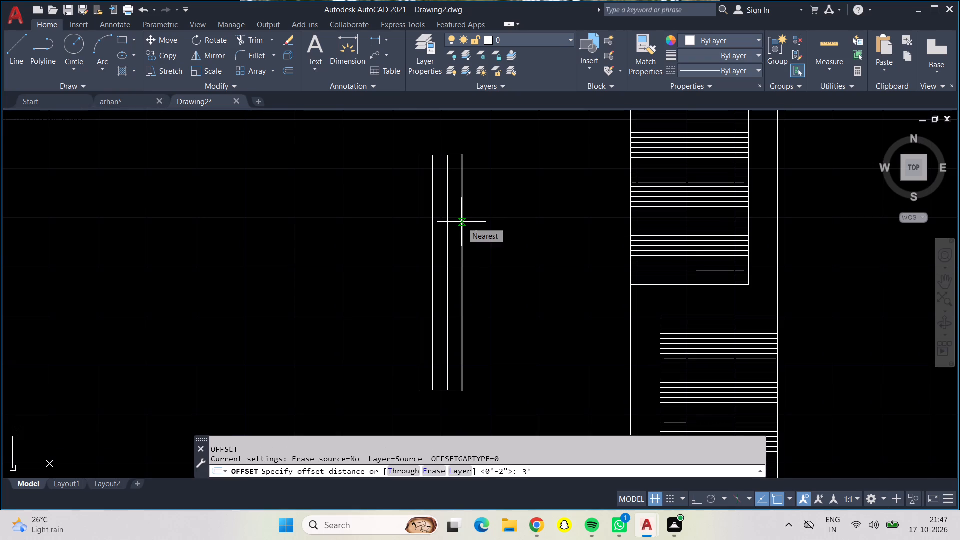
key(Return)
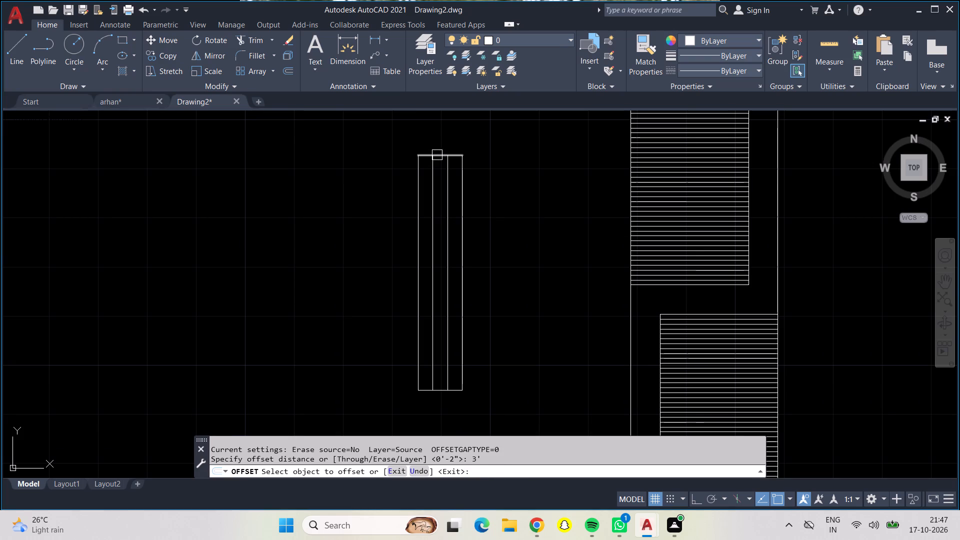
click(437, 155)
click(430, 247)
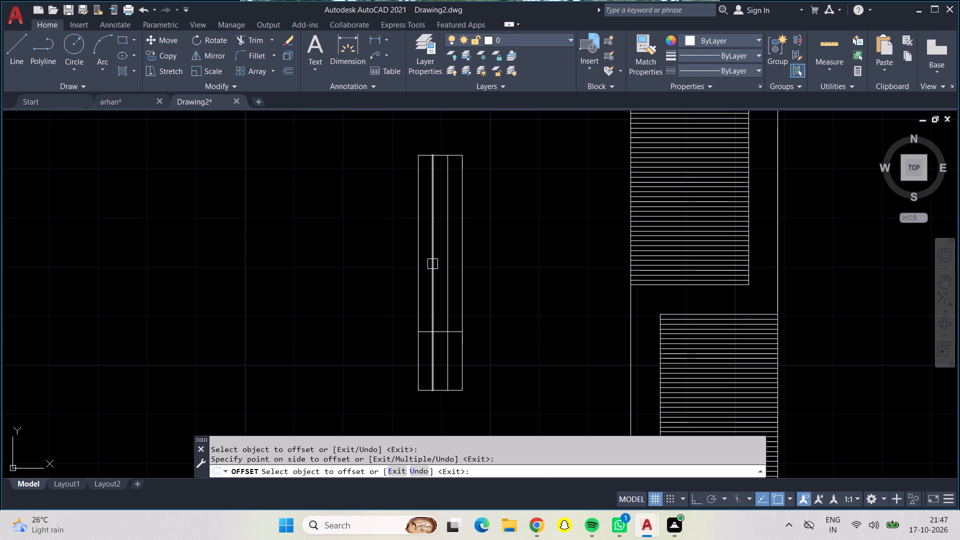
key(Return)
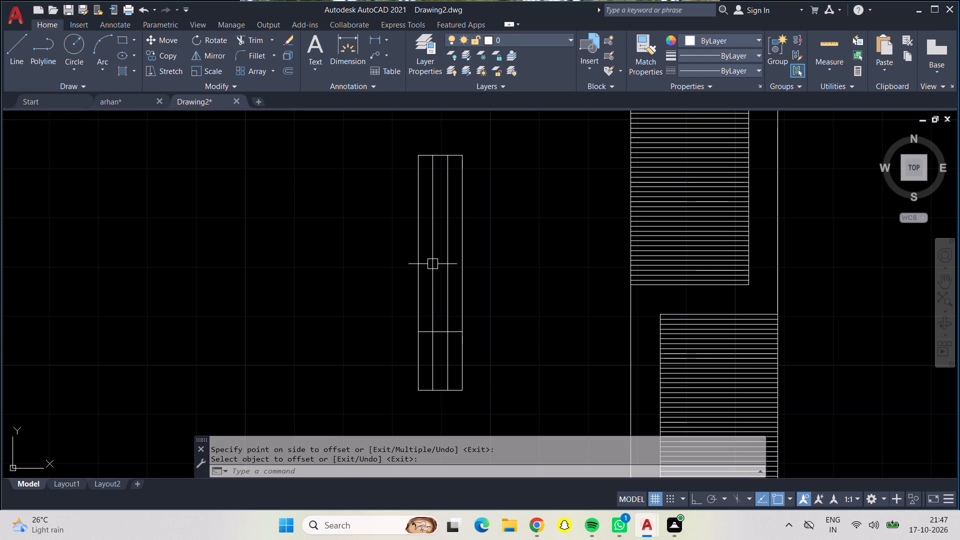
Trim away the loose window's lines below the offset line, including its old bottom edge, to shorten it to 3'.
click(247, 37)
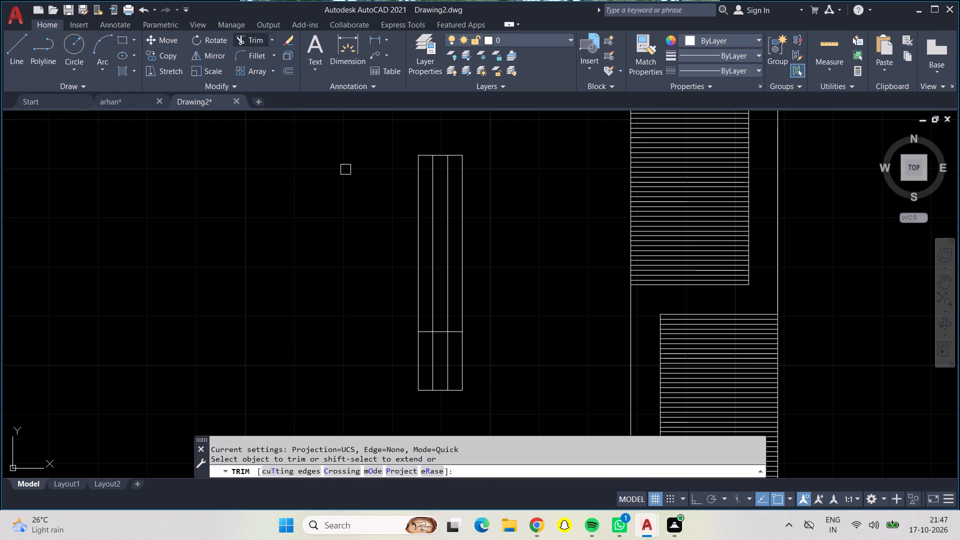
drag(411, 354, 445, 391)
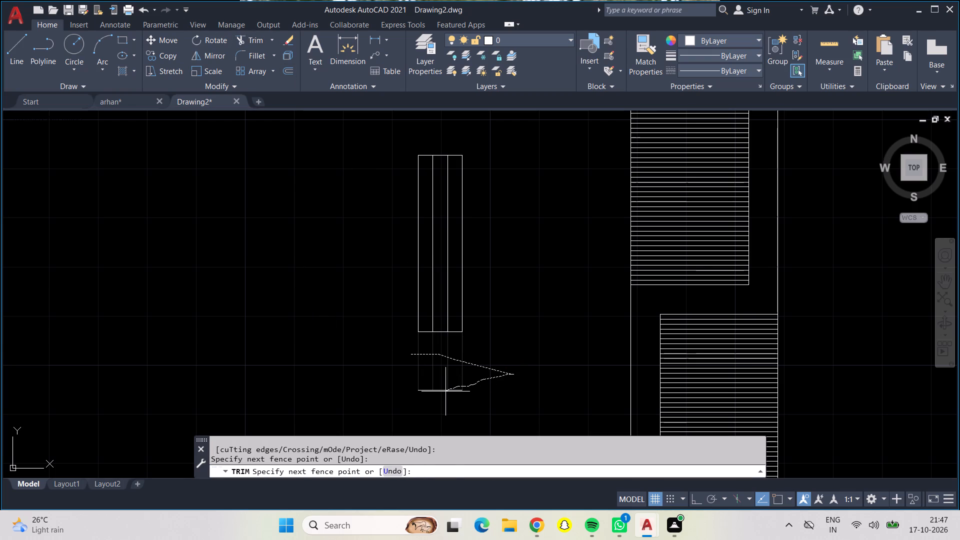
drag(445, 391, 445, 392)
key(Return)
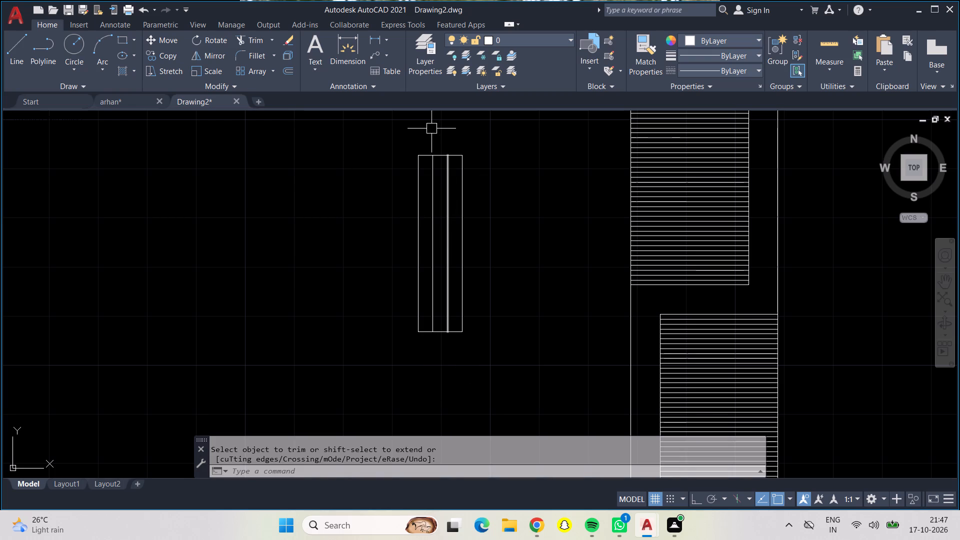
Rotate the loose shortened window 90° counterclockwise about its bottom-left corner so it lies horizontally.
drag(407, 141, 416, 140)
drag(501, 359, 469, 345)
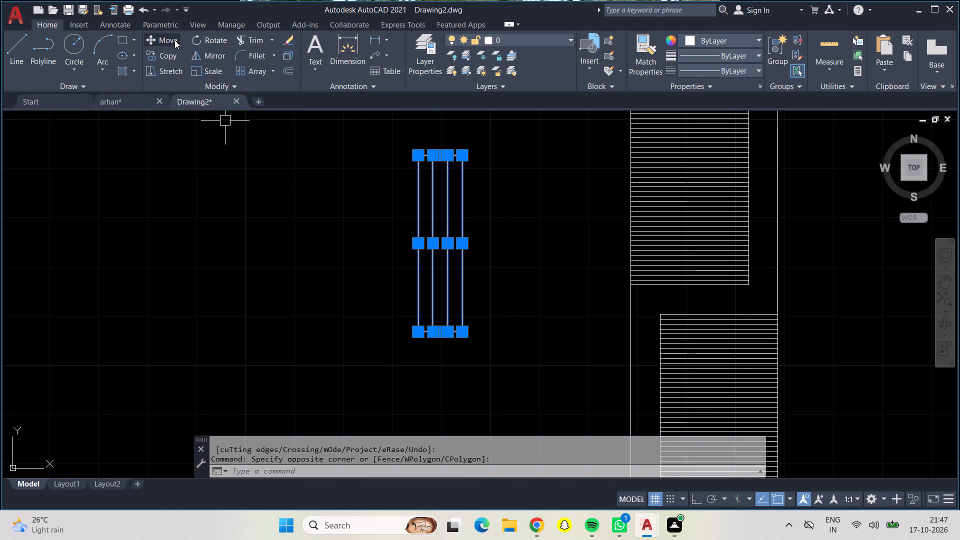
click(210, 39)
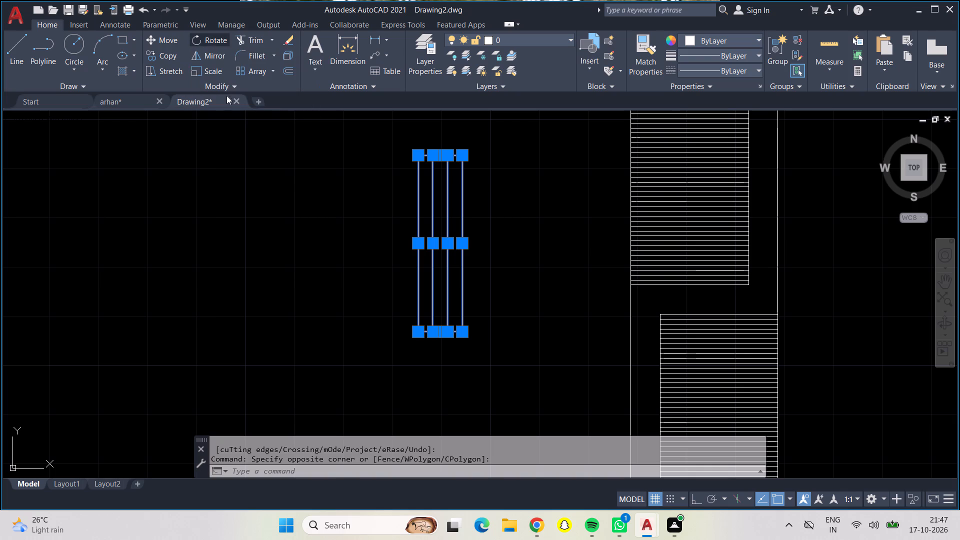
click(421, 331)
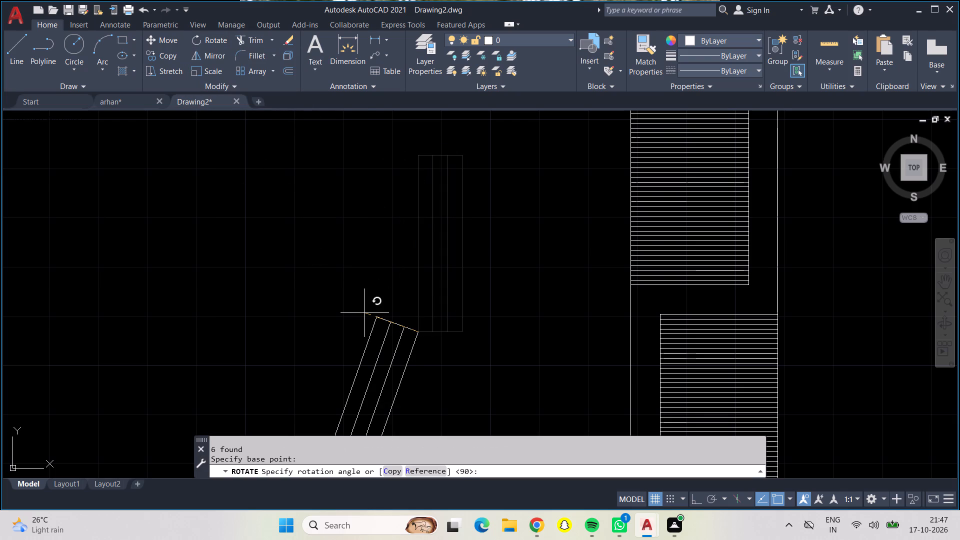
key(F8)
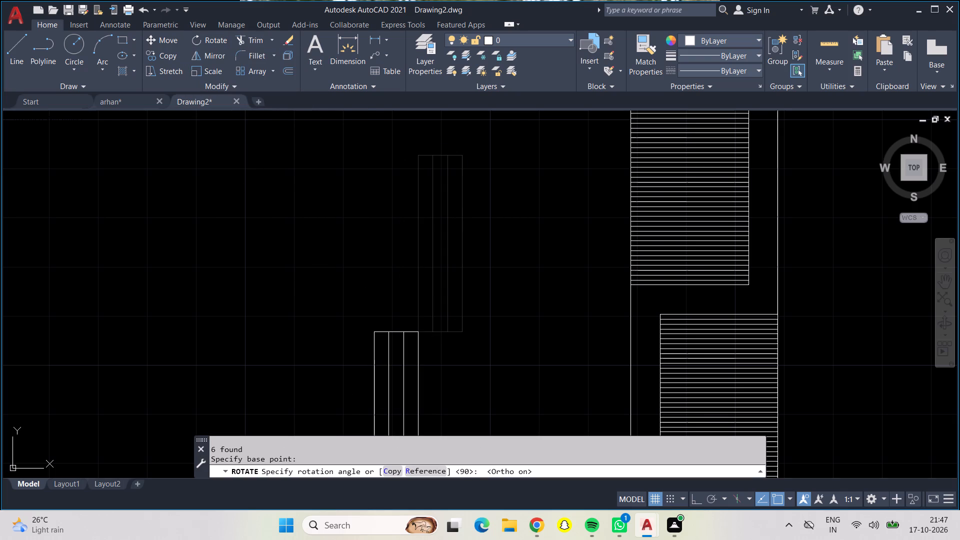
click(373, 266)
Copy the horizontal window by its top-edge midpoint into the wall below the crossed central compartment, once on each side of the stairs.
click(212, 269)
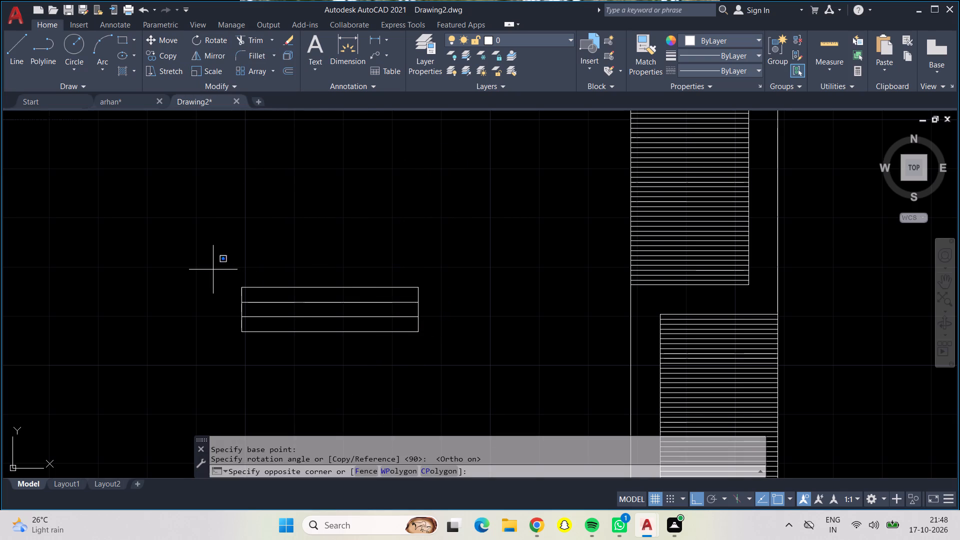
click(471, 372)
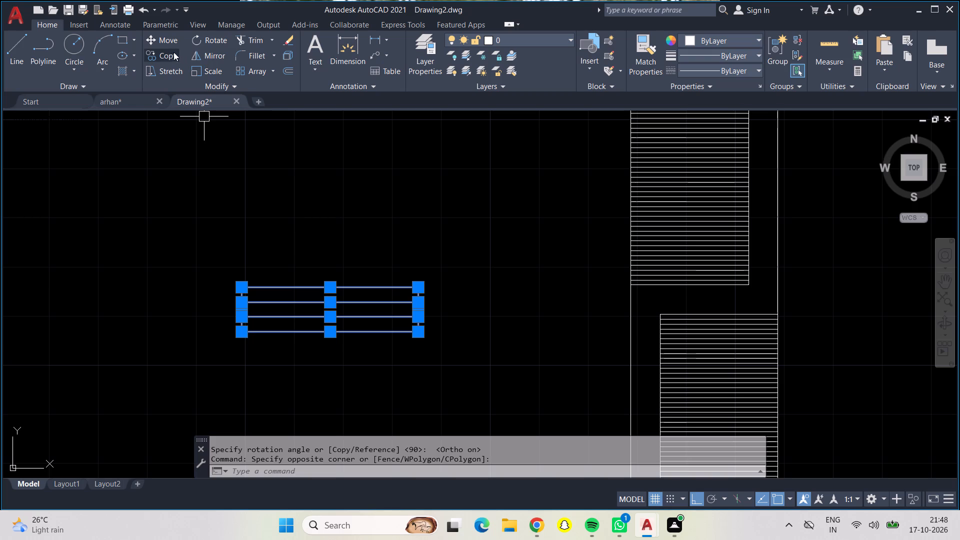
click(169, 54)
click(327, 288)
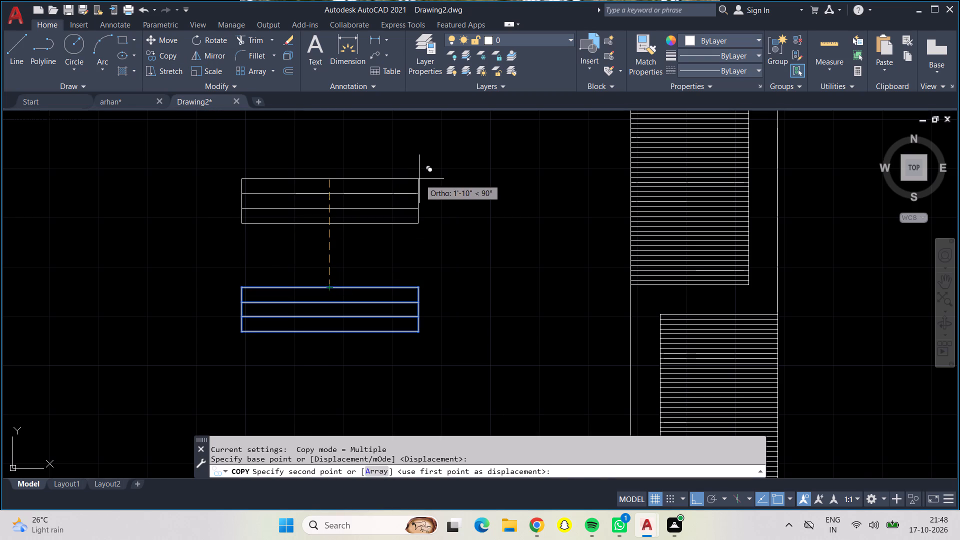
key(F8)
scroll(423, 183, down, 2)
middle_drag(426, 193, 431, 282)
scroll(457, 237, up, 3)
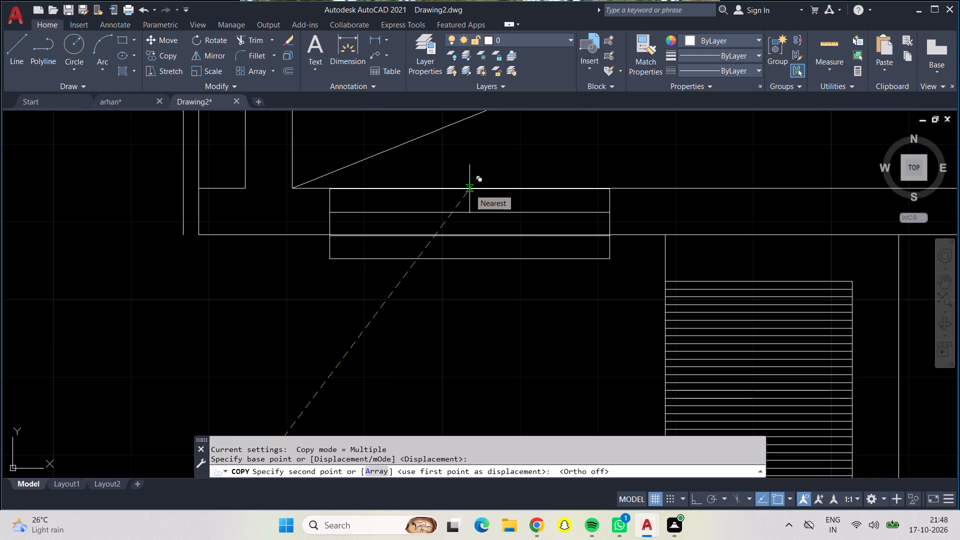
click(470, 188)
scroll(470, 193, down, 2)
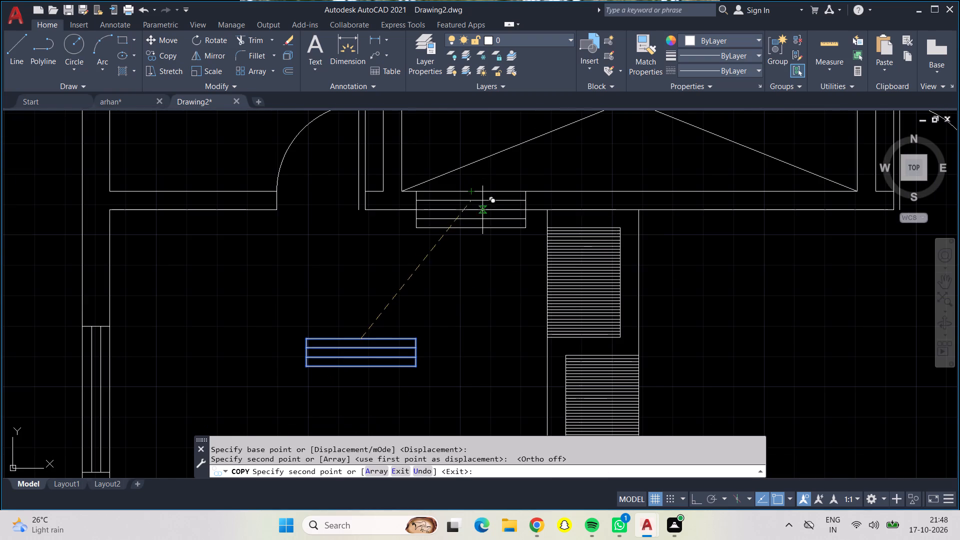
scroll(755, 198, up, 1)
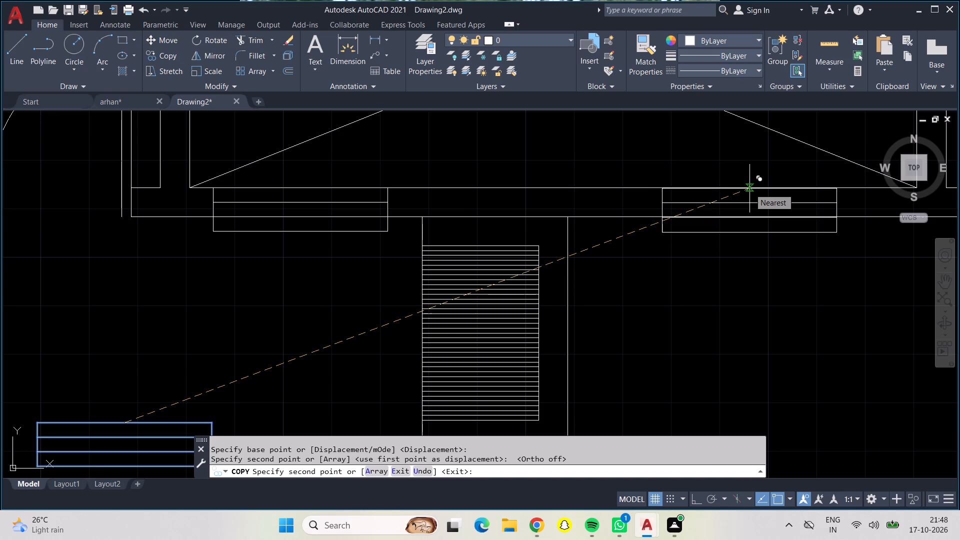
click(749, 188)
Place two more window copies, in the lower-left room's bottom wall and the bottom wall of the adjacent compartment, and end copying.
scroll(749, 205, down, 1)
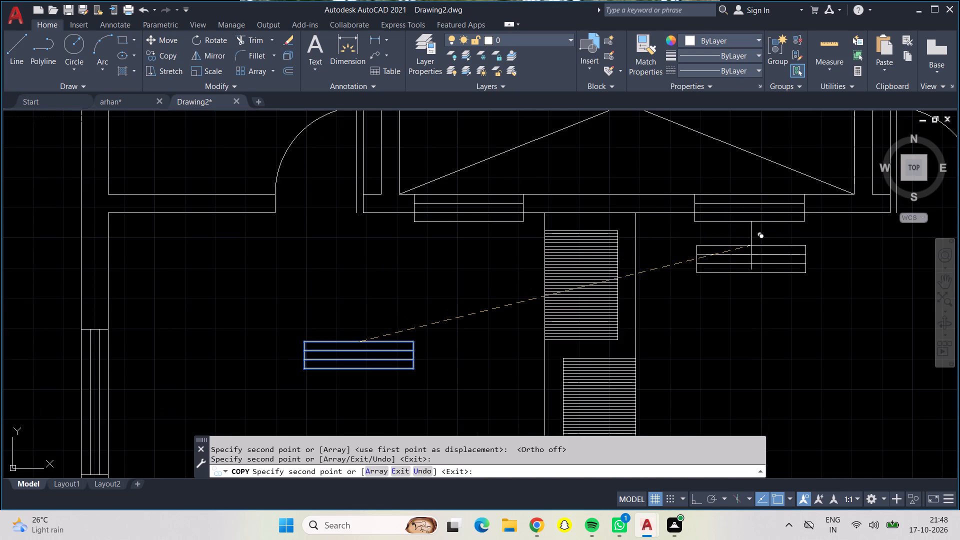
scroll(752, 251, down, 1)
middle_drag(754, 259, 694, 273)
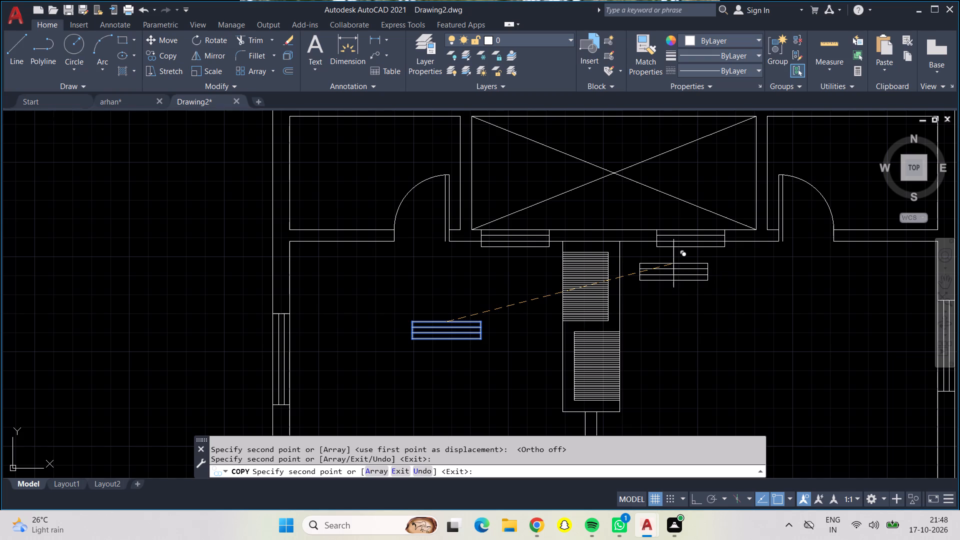
scroll(650, 262, down, 1)
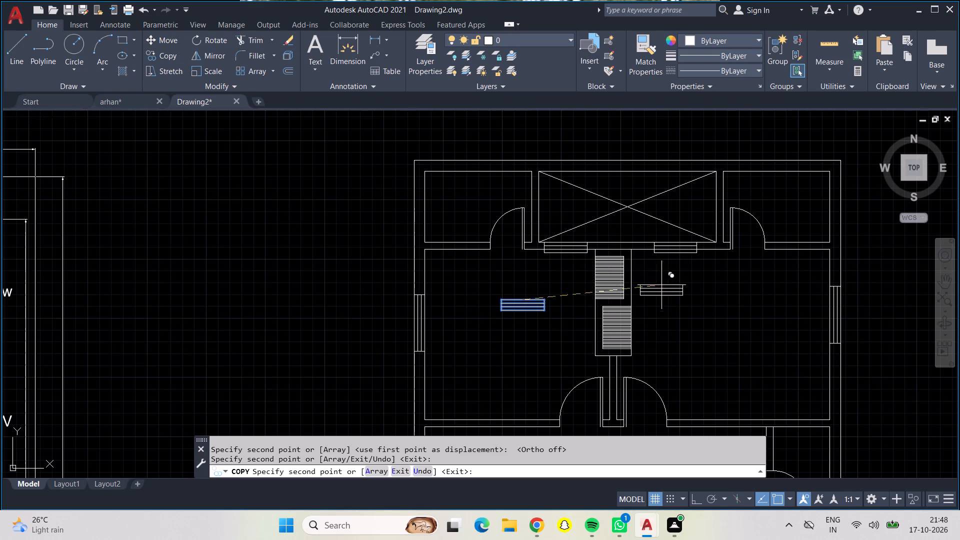
middle_drag(662, 290, 662, 228)
scroll(657, 355, down, 1)
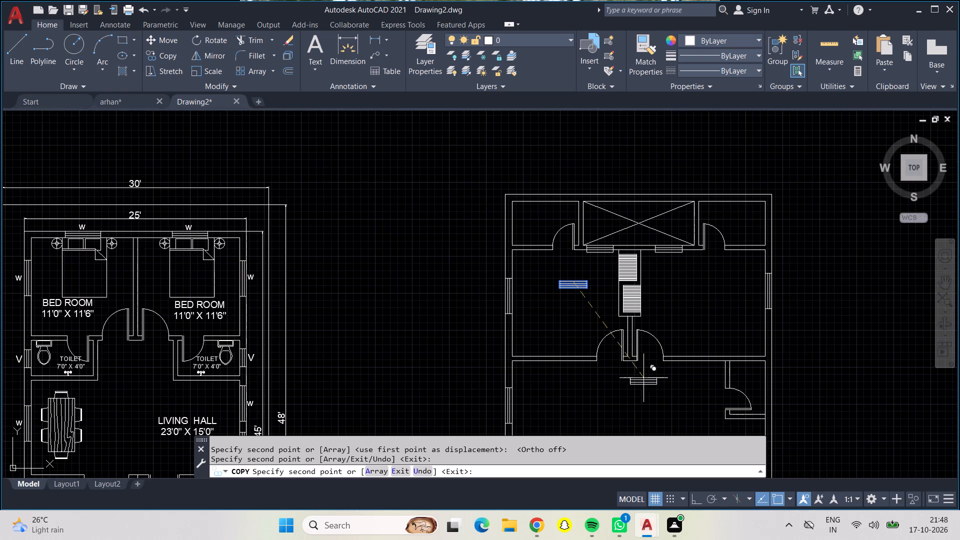
middle_drag(631, 402, 644, 147)
scroll(560, 316, up, 4)
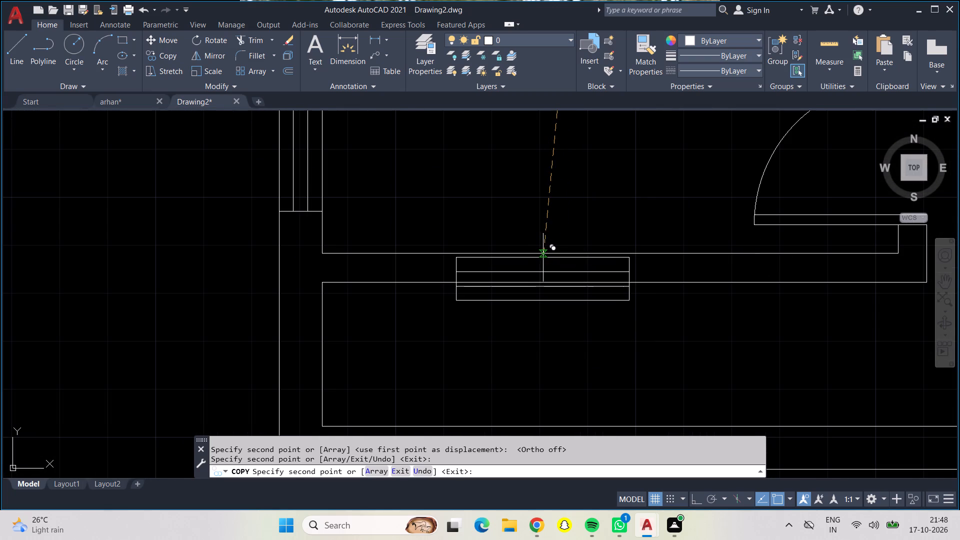
click(544, 253)
scroll(544, 253, down, 2)
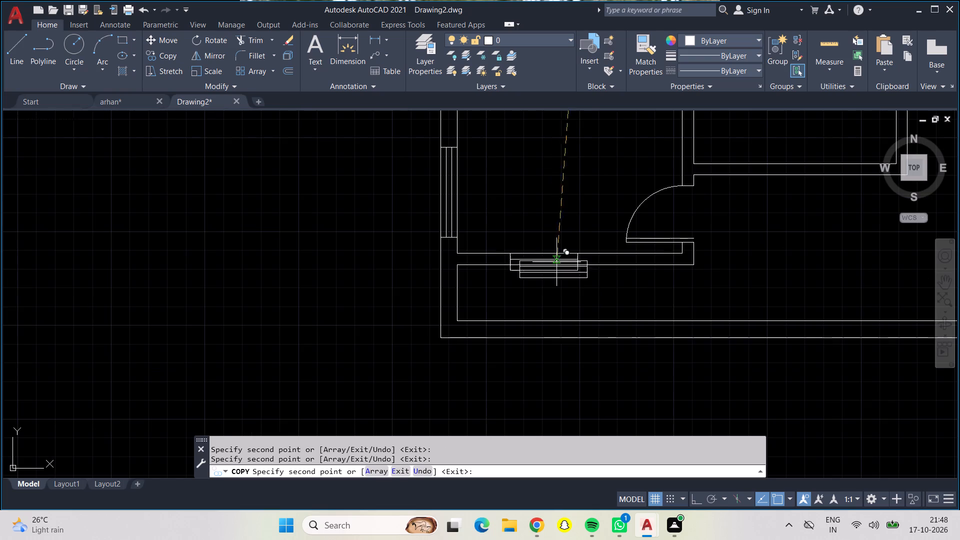
scroll(799, 218, down, 1)
middle_drag(799, 218, 631, 287)
scroll(632, 270, up, 2)
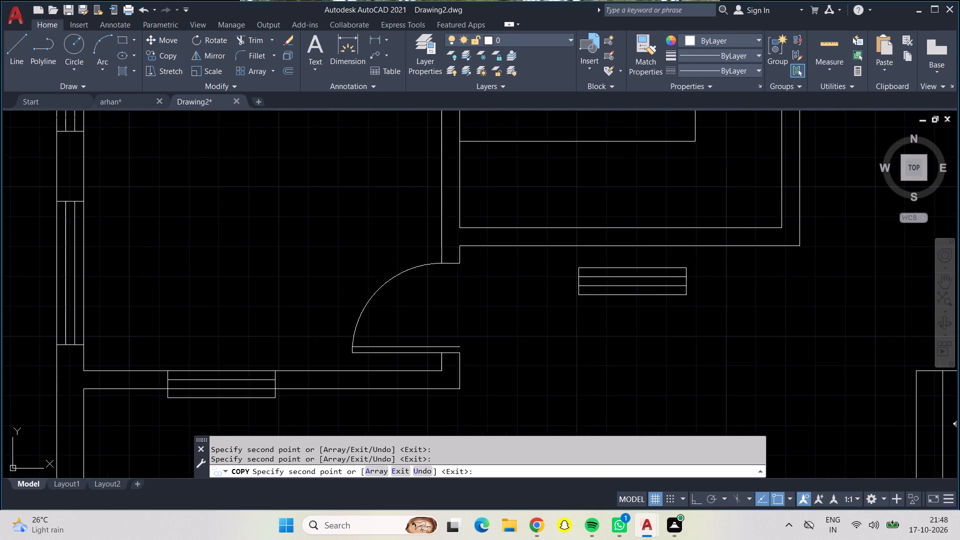
scroll(632, 268, up, 1)
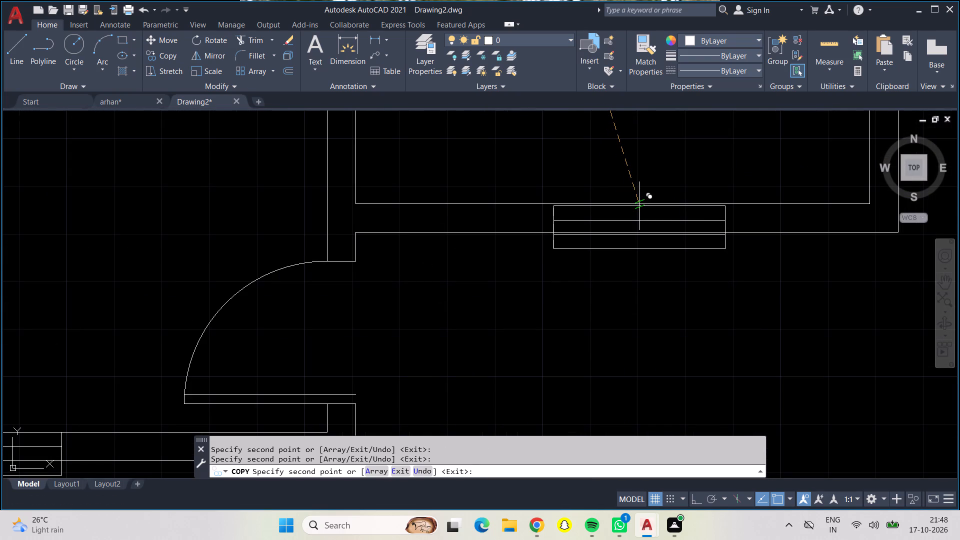
click(639, 206)
scroll(639, 207, down, 4)
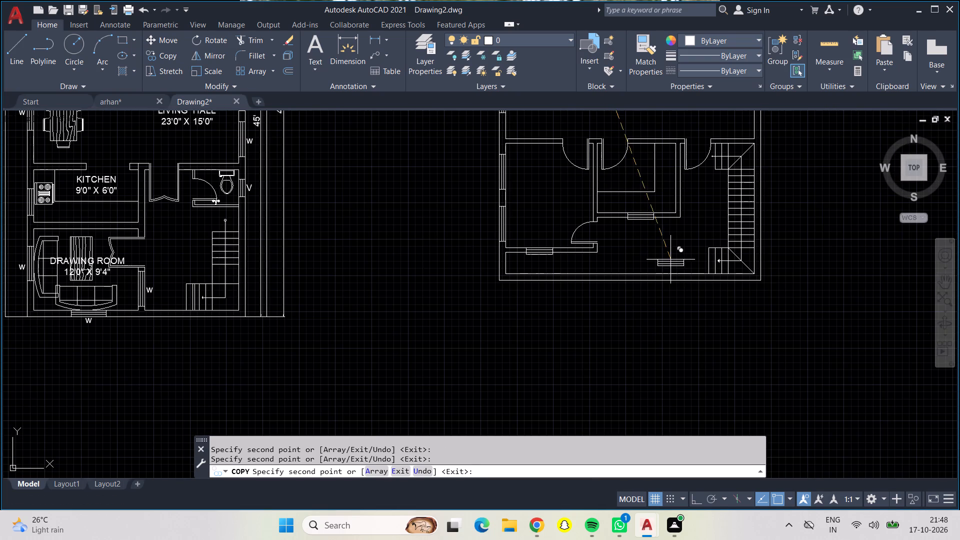
middle_drag(671, 252, 657, 324)
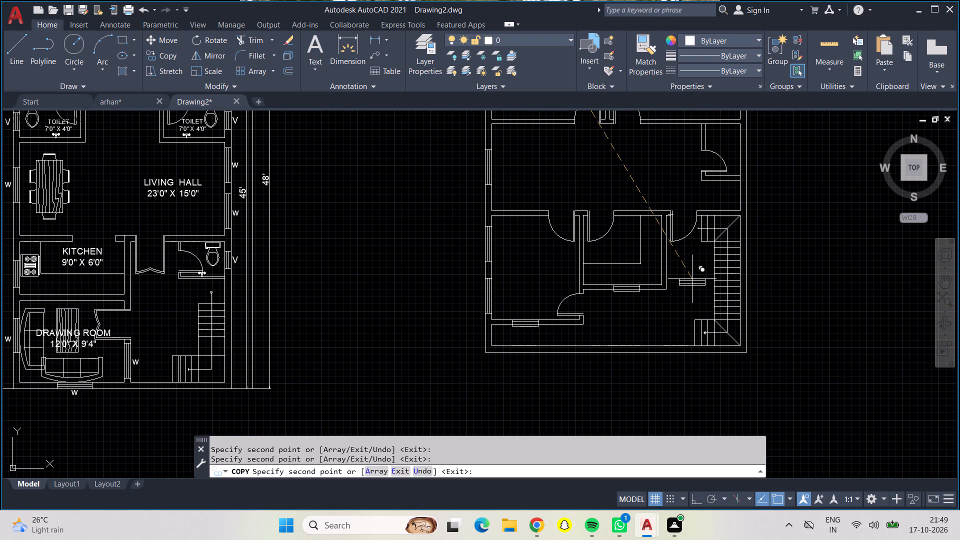
key(Escape)
Offset the lower line of the wall below the crossed central compartment 9" upward.
scroll(670, 281, down, 1)
middle_drag(635, 205, 619, 333)
scroll(627, 244, up, 4)
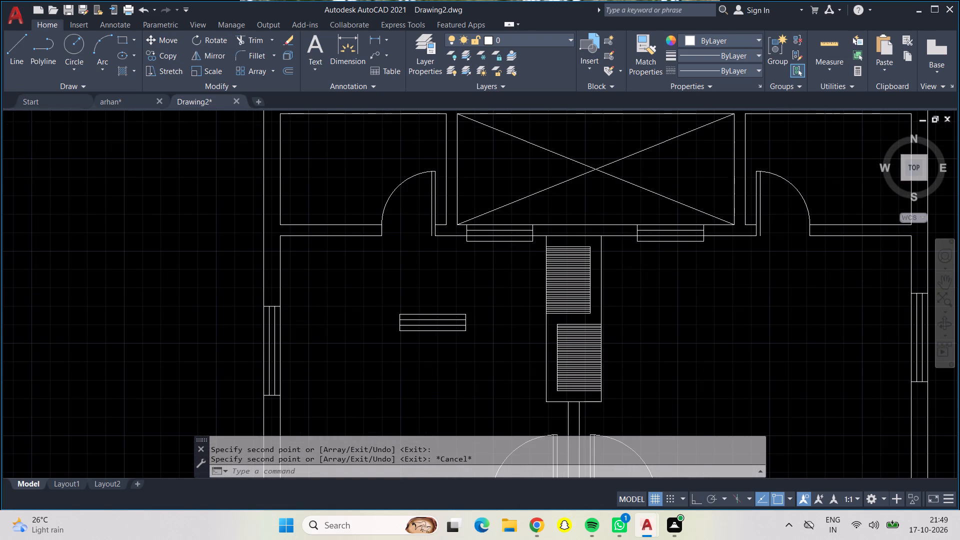
middle_drag(631, 210, 631, 256)
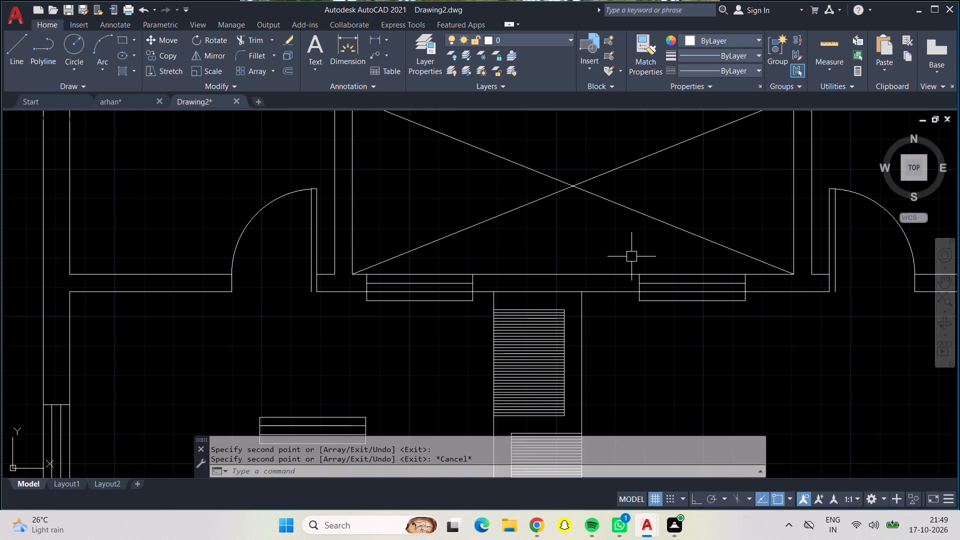
key(o)
key(Return)
text(9")
key(Return)
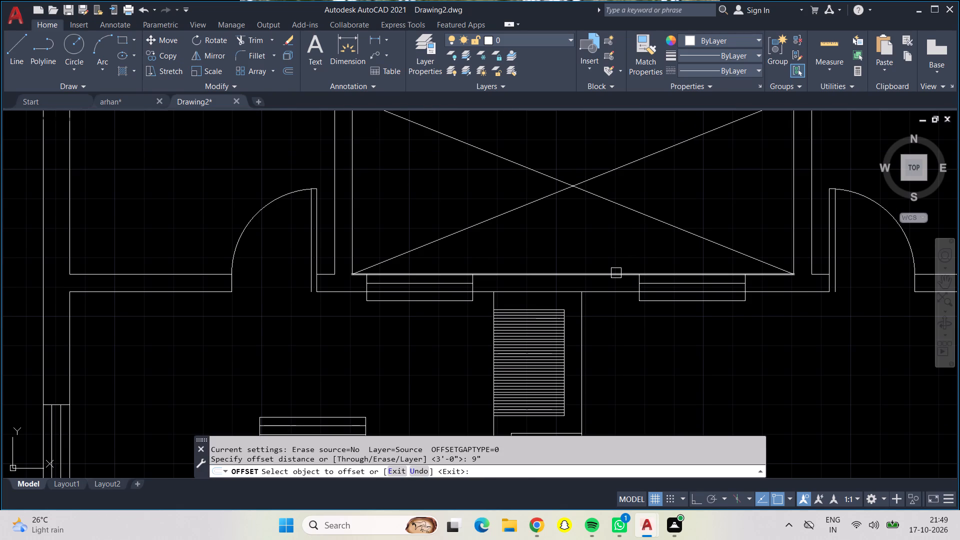
click(614, 292)
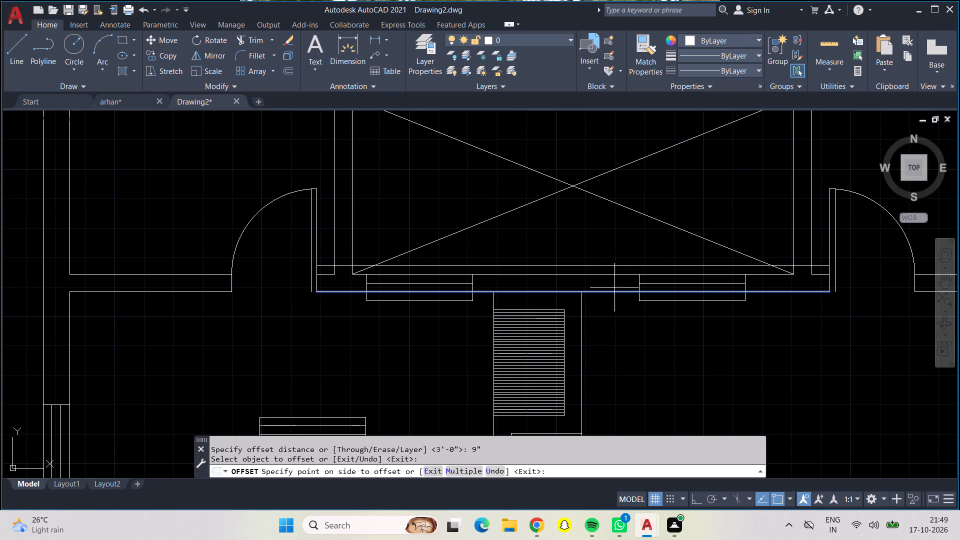
click(606, 242)
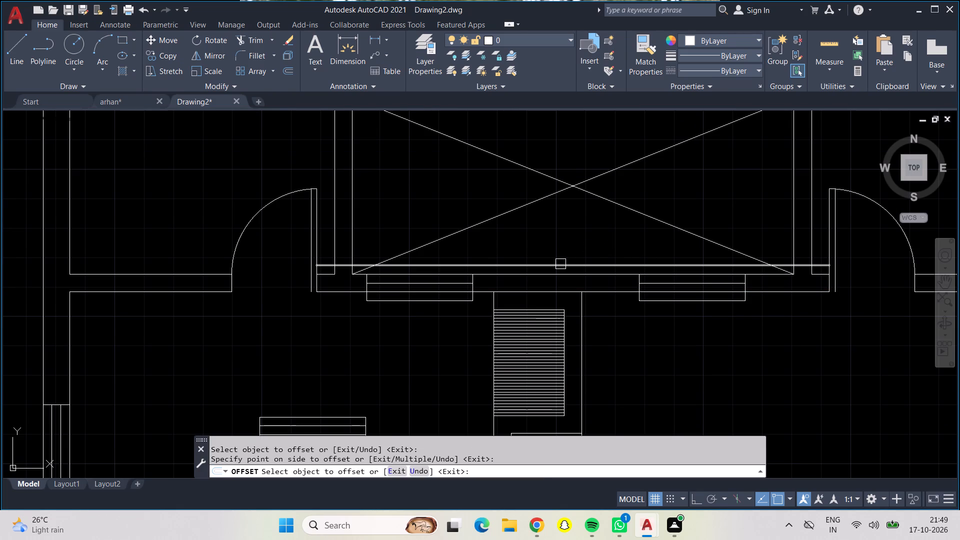
key(Escape)
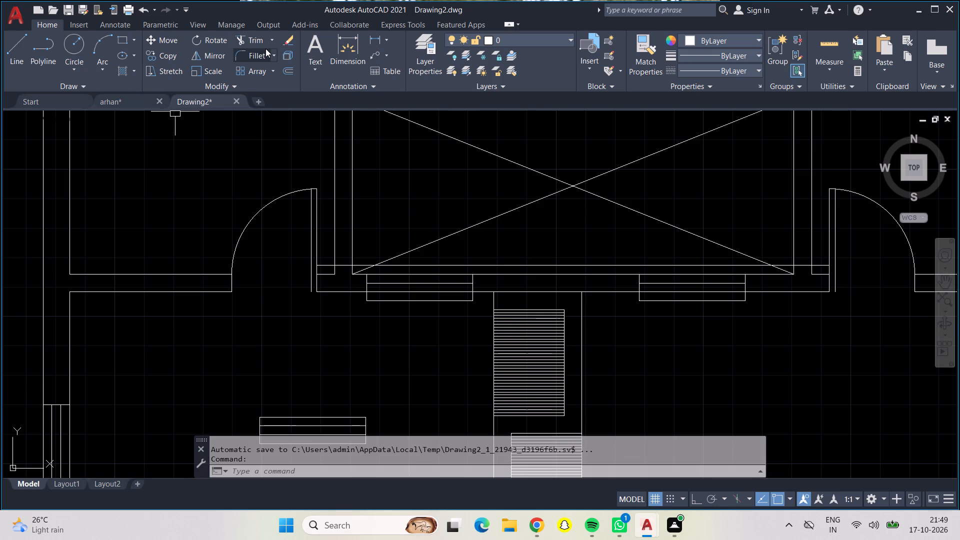
Trim away the crossed diagonals above the offset line in the upper central compartment.
click(258, 38)
click(552, 179)
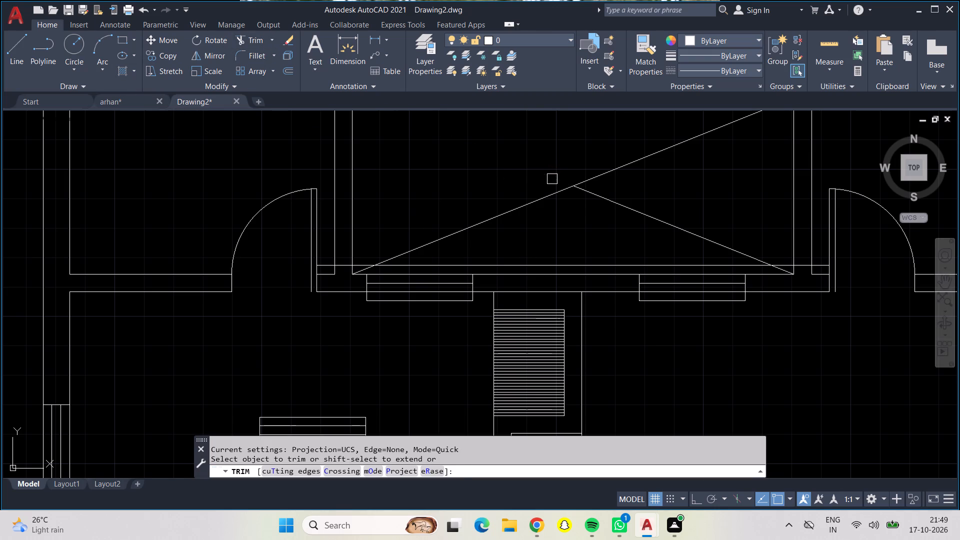
click(581, 179)
click(573, 182)
click(578, 191)
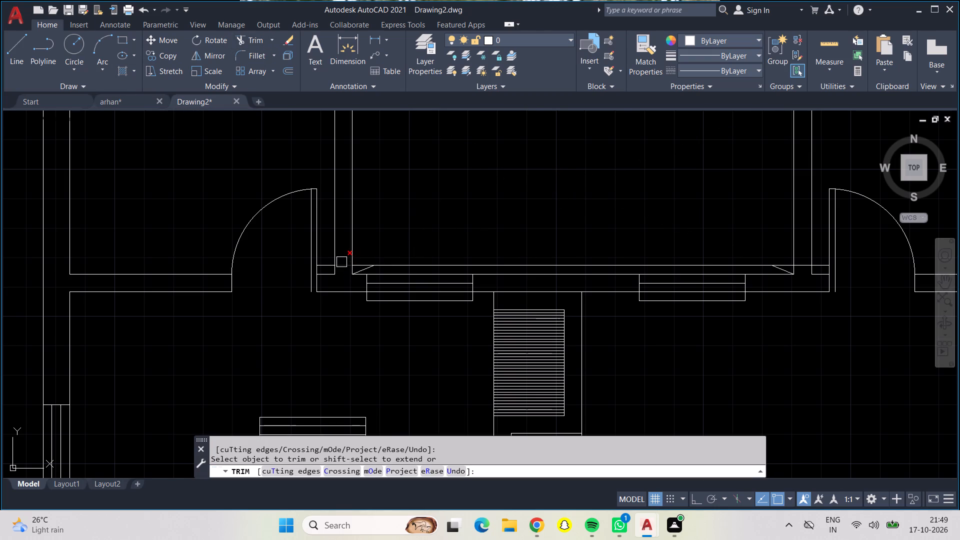
Trim the offset line's ends beyond the central compartment's side walls and remove the leftover diagonal stubs at both bottom corners.
scroll(341, 262, up, 2)
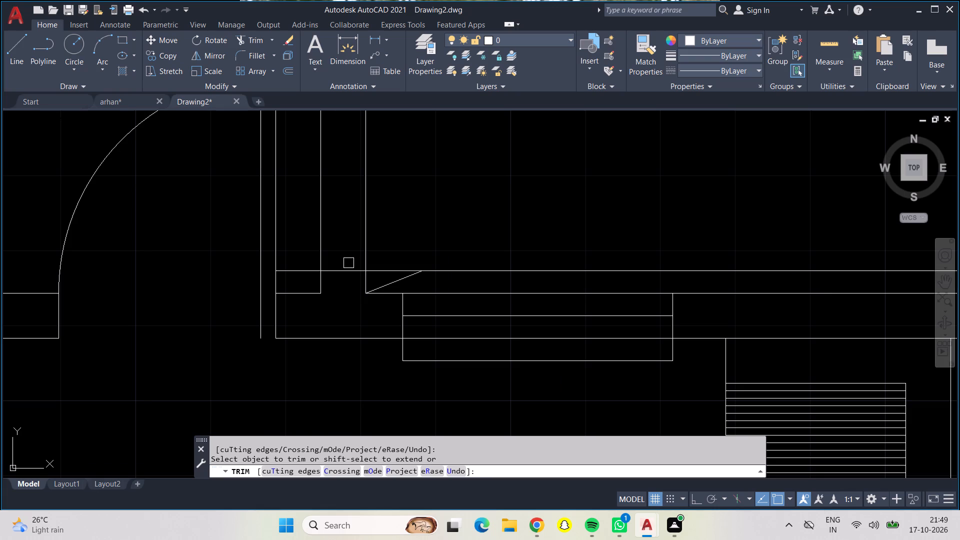
click(345, 273)
click(310, 273)
click(382, 284)
scroll(456, 293, down, 2)
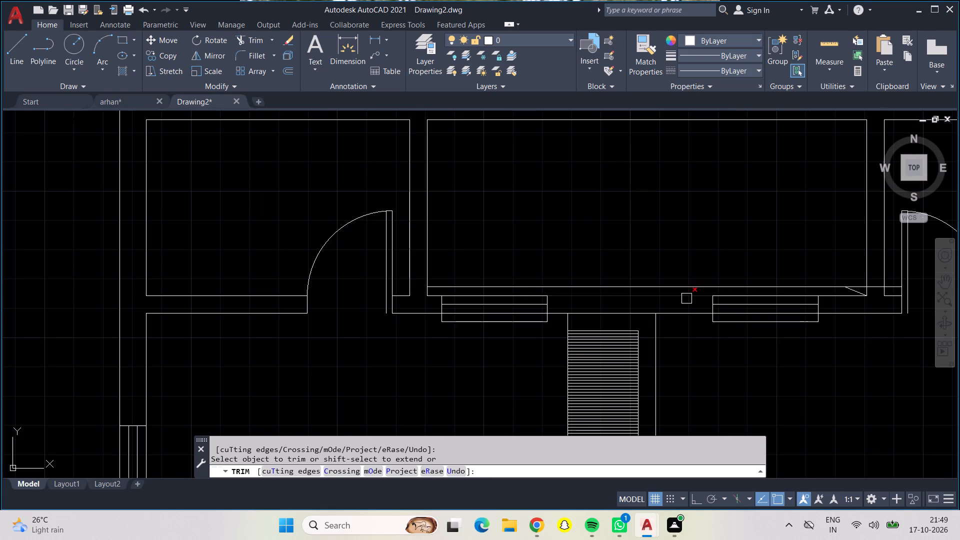
scroll(850, 291, up, 2)
middle_drag(910, 324, 695, 344)
click(734, 298)
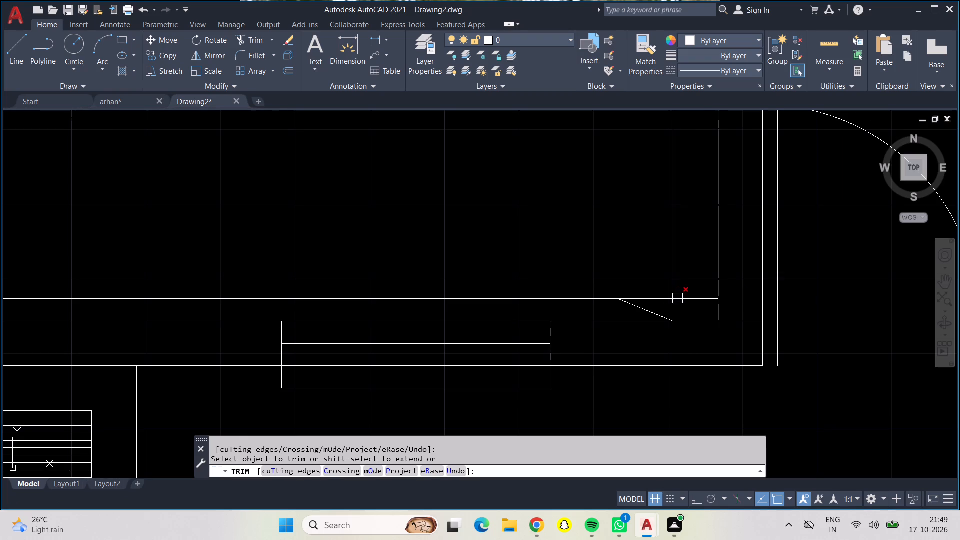
click(683, 298)
click(638, 304)
scroll(633, 315, down, 1)
scroll(633, 375, down, 1)
middle_click(633, 375)
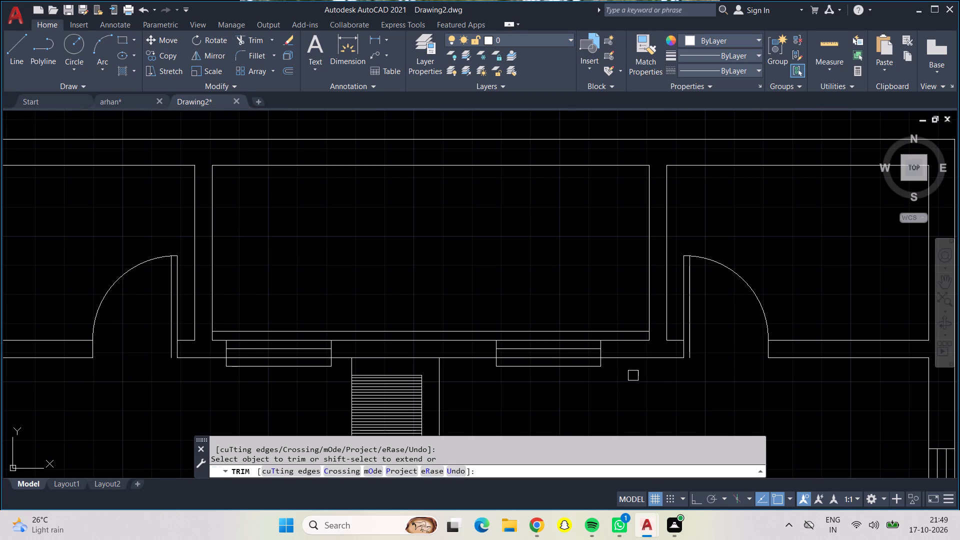
key(Escape)
Move the right-hand window below the upper central compartment straight up so its top edge meets the 9" offset line.
scroll(484, 336, up, 2)
click(497, 335)
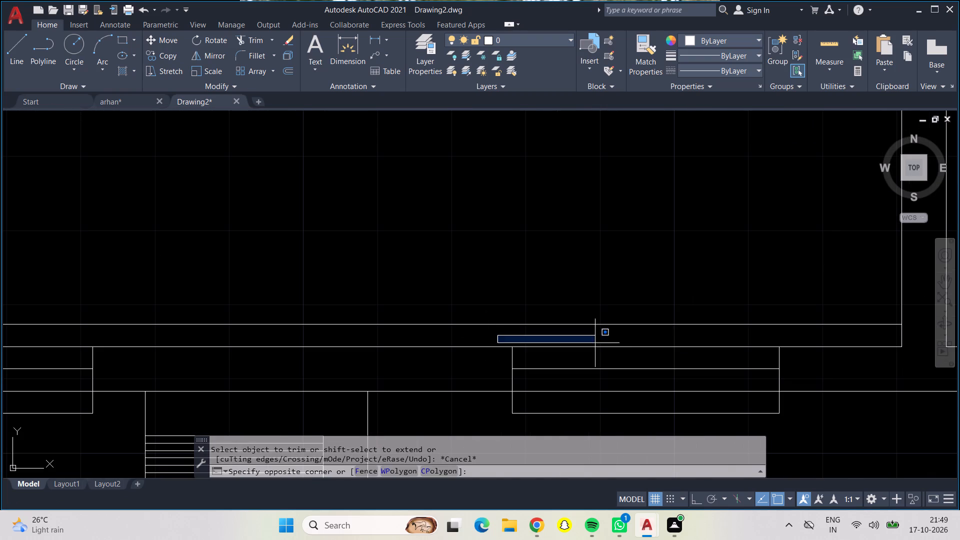
click(804, 418)
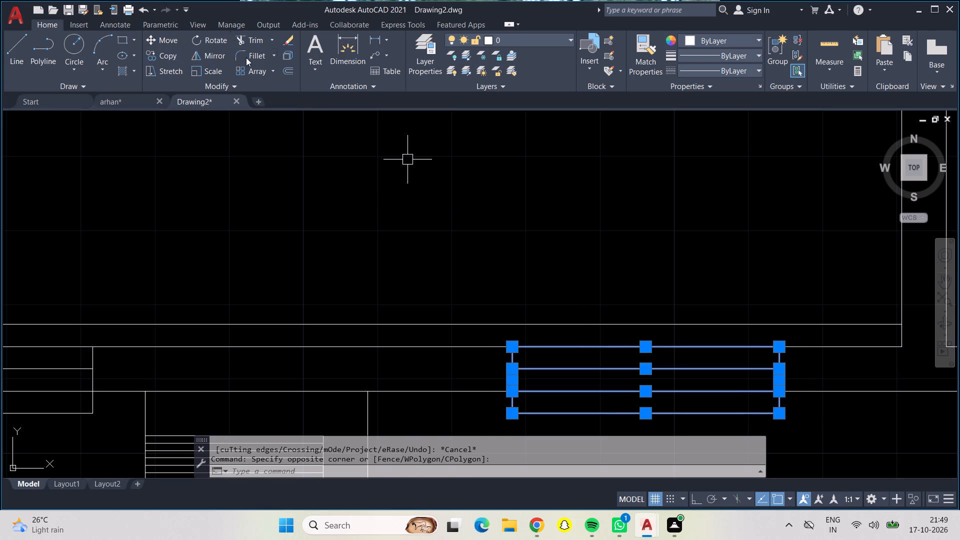
click(160, 39)
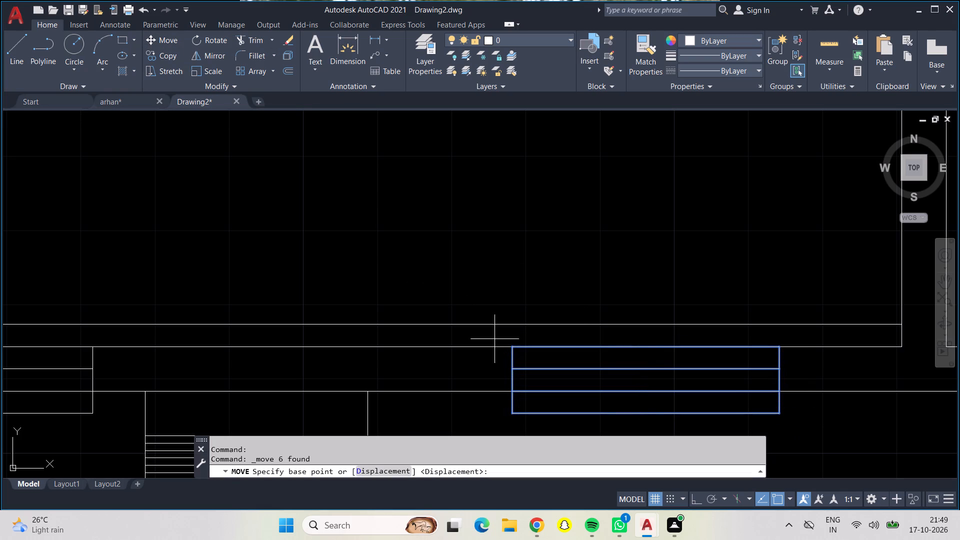
click(640, 347)
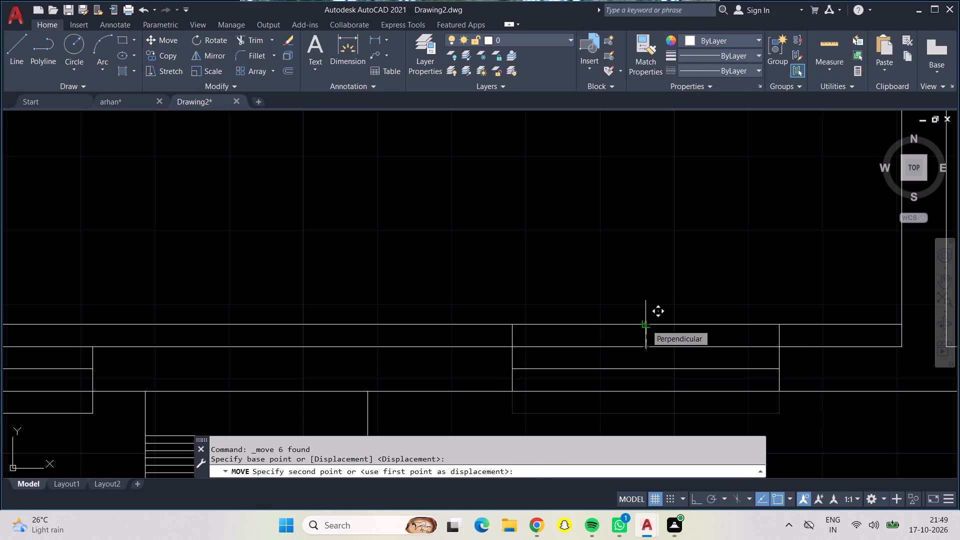
click(646, 324)
Move the left-hand window below the upper central compartment straight up so its top edge meets the offset line.
scroll(489, 312, down, 1)
middle_drag(314, 343, 316, 344)
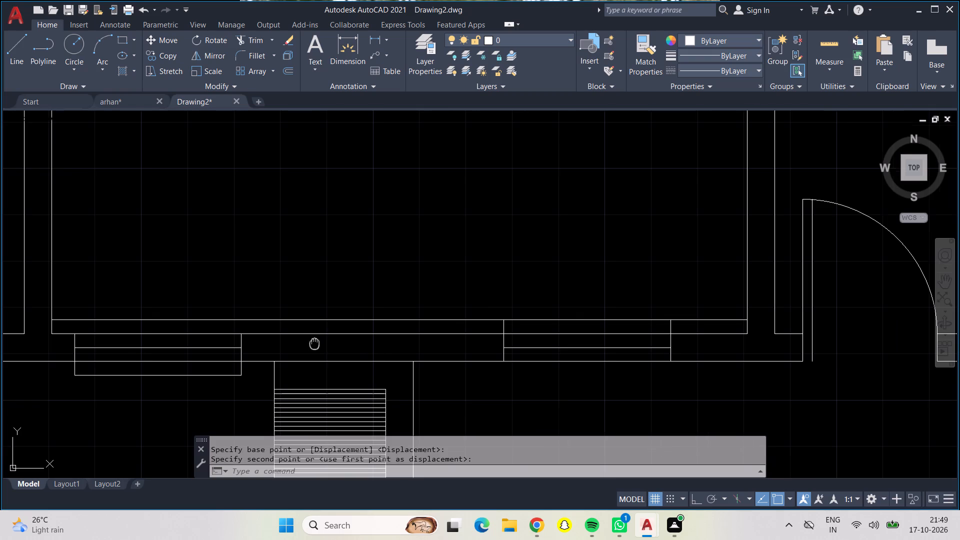
middle_drag(316, 344, 491, 379)
scroll(251, 380, up, 1)
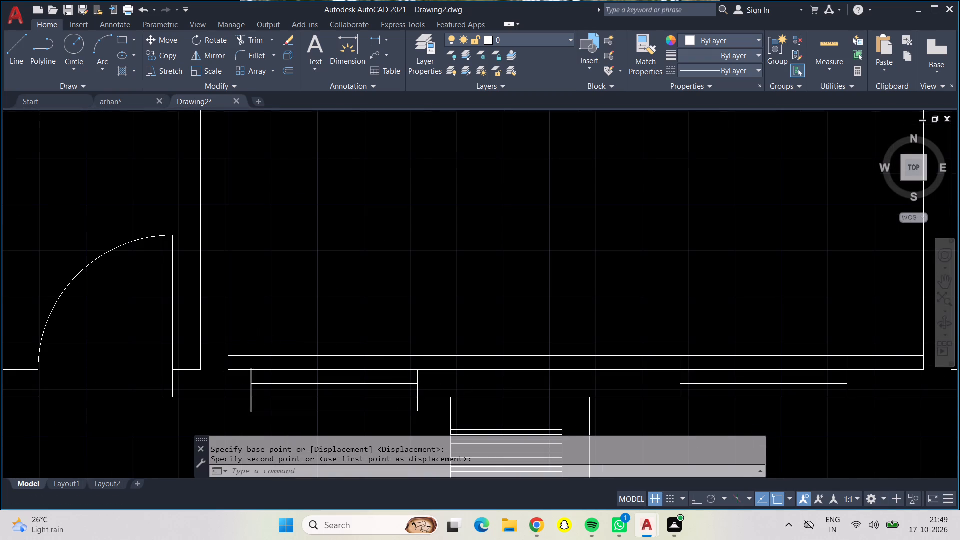
click(244, 353)
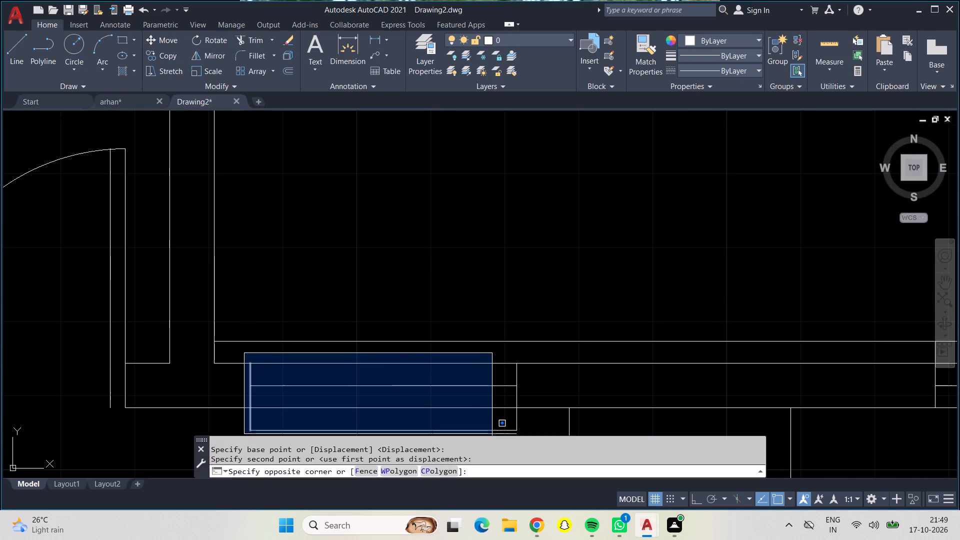
click(552, 434)
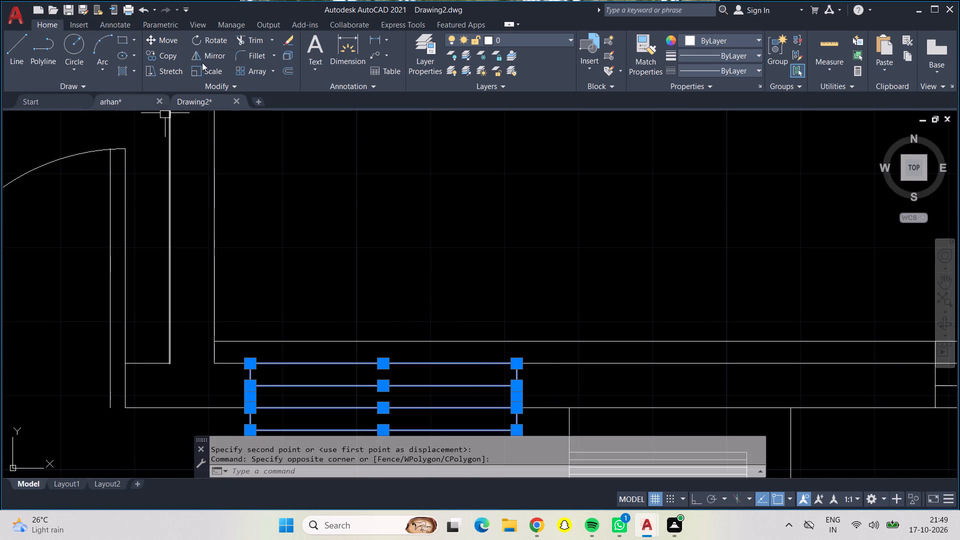
click(169, 39)
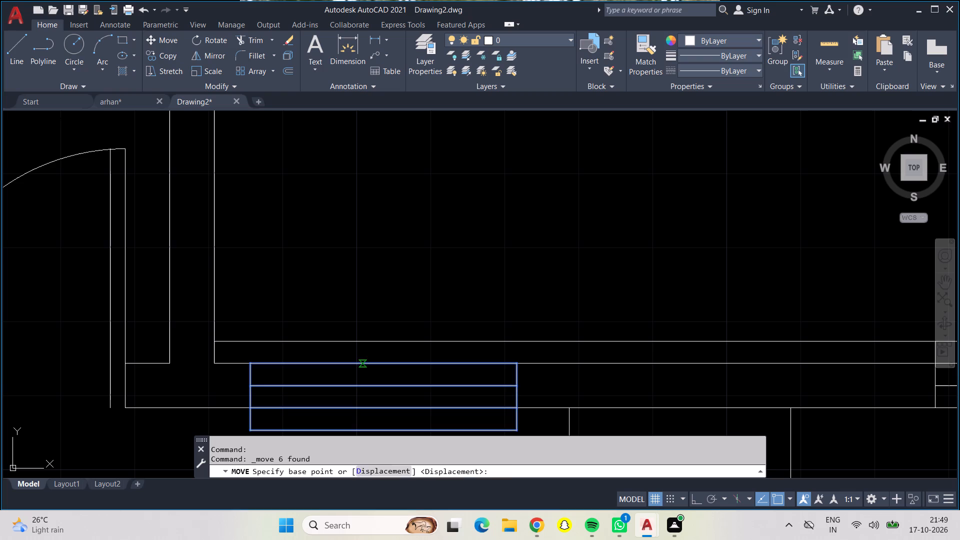
click(362, 364)
click(366, 343)
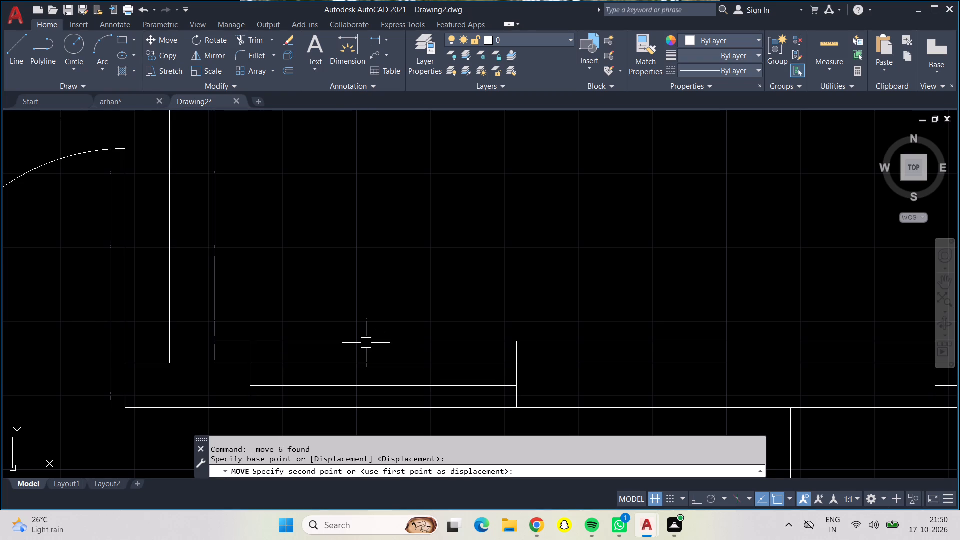
Trim the old wall line beside and between the two central windows, plus the leftover side-wall stubs at both ends.
click(259, 39)
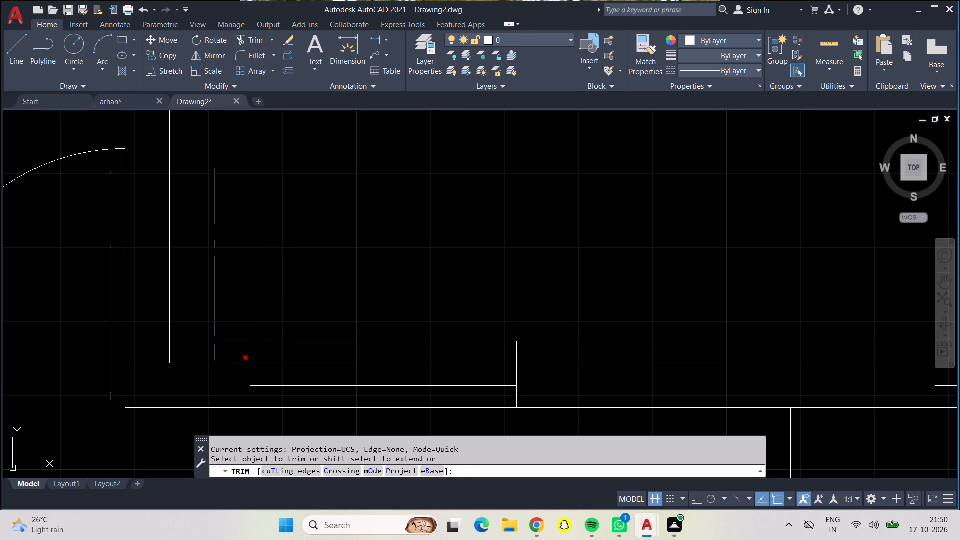
click(234, 362)
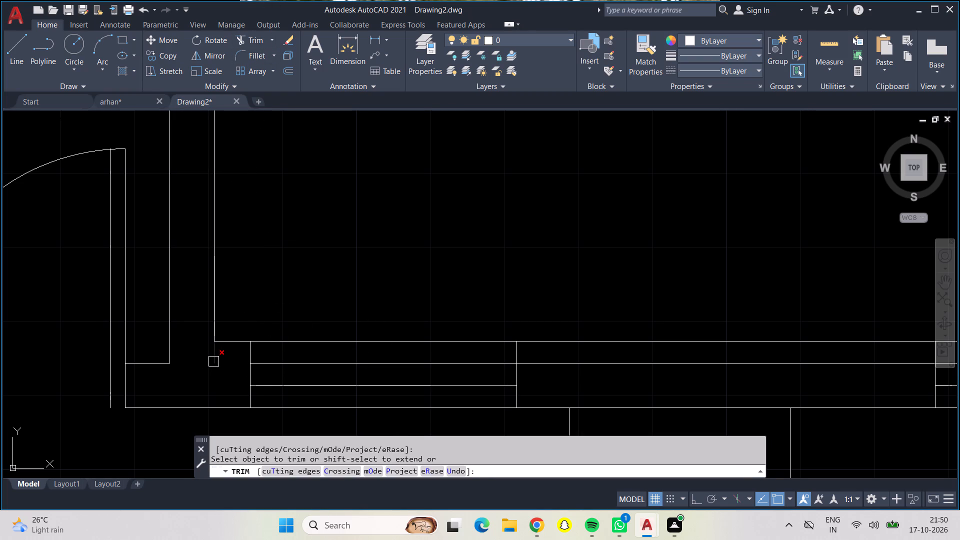
click(213, 361)
click(538, 364)
scroll(538, 364, down, 2)
middle_drag(538, 364, 254, 378)
scroll(532, 386, up, 1)
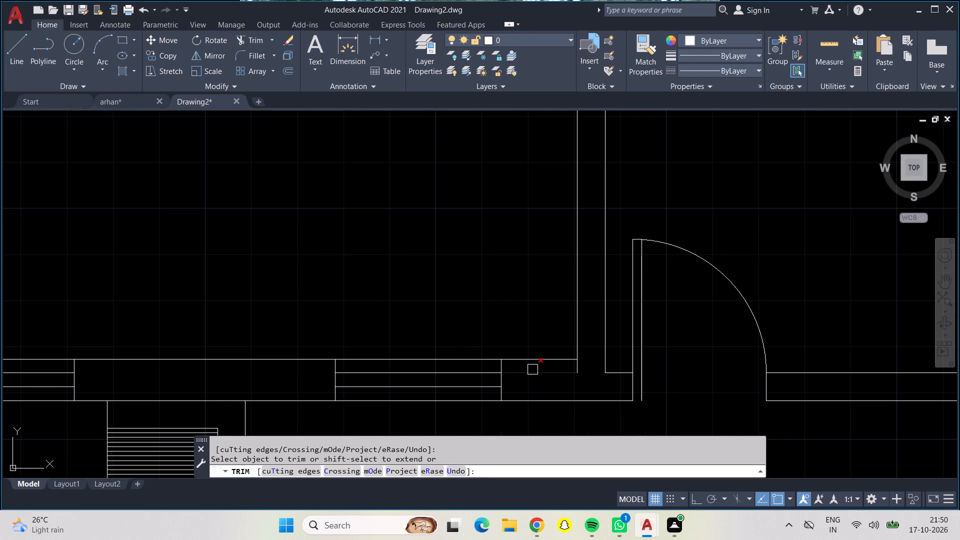
click(532, 369)
click(575, 372)
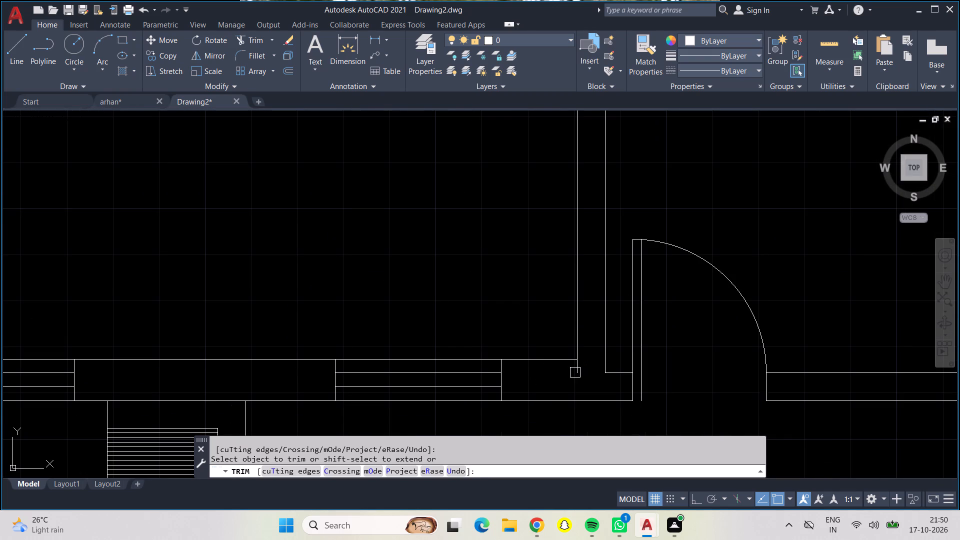
click(575, 372)
scroll(520, 338, down, 2)
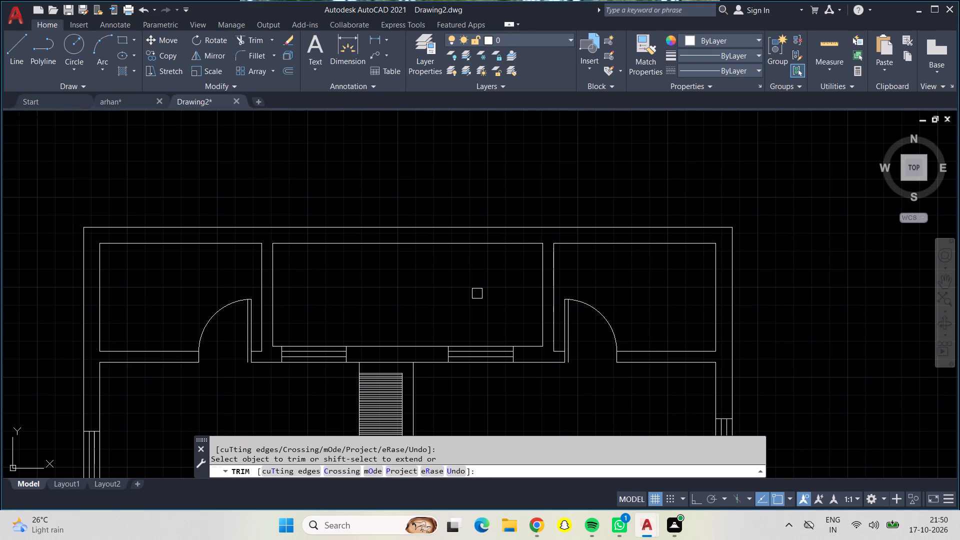
middle_click(477, 293)
key(Escape)
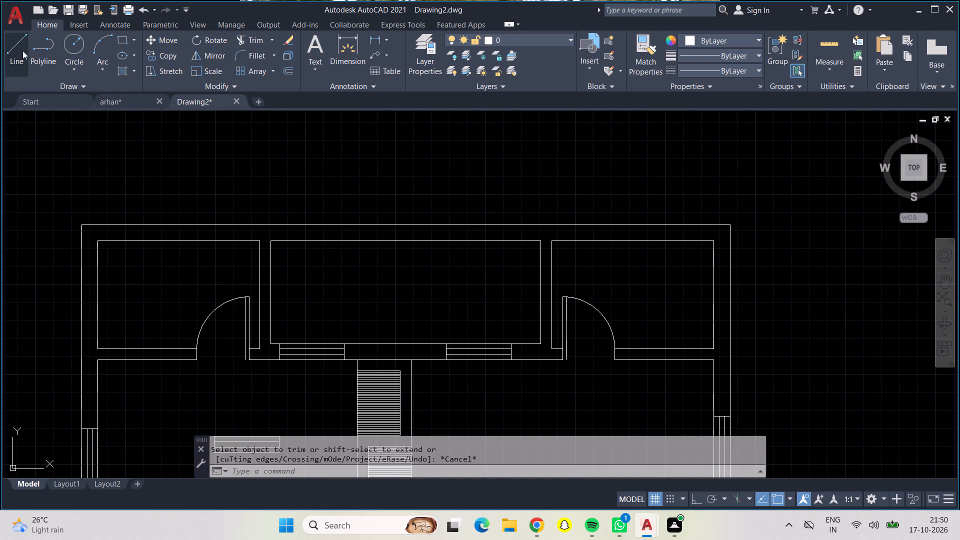
Draw two crossing diagonal lines between the opposite corners of the upper central compartment.
click(18, 46)
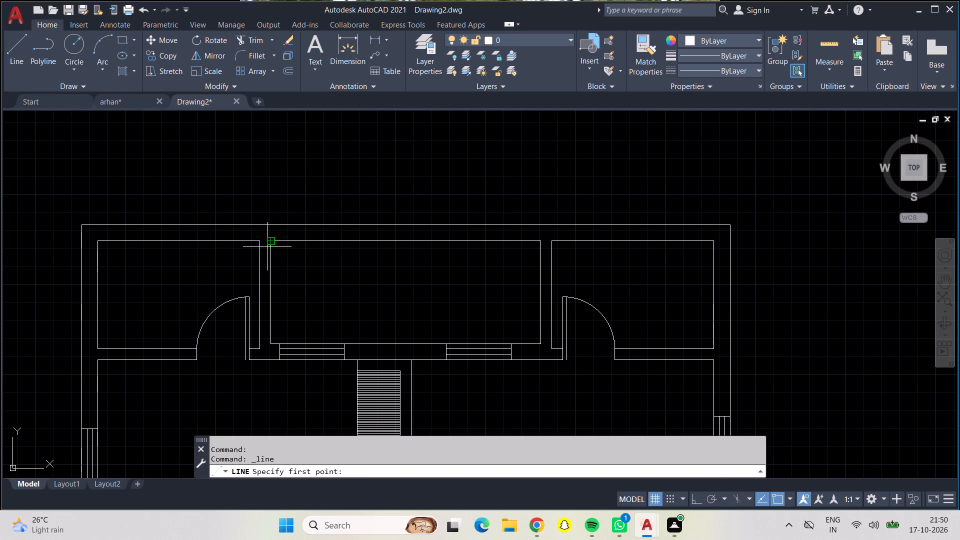
click(273, 240)
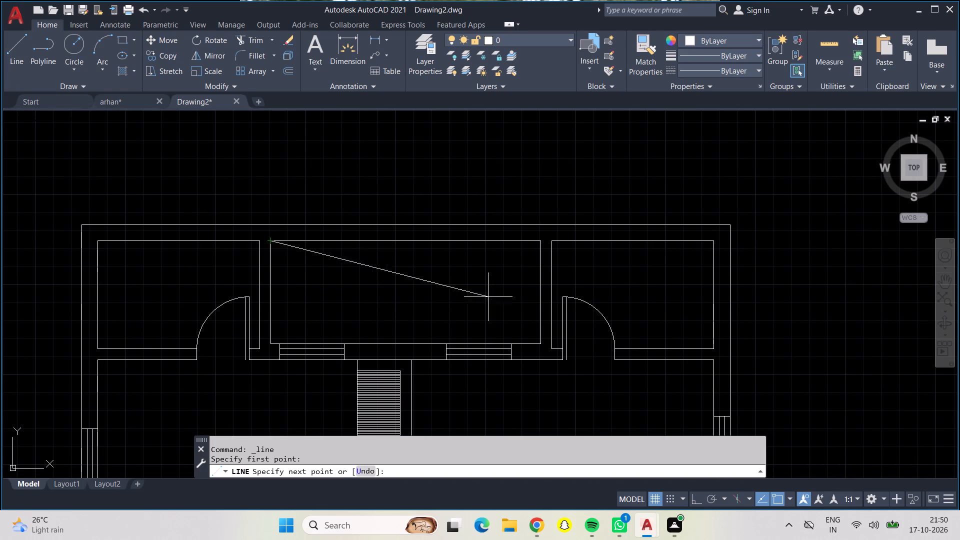
click(540, 344)
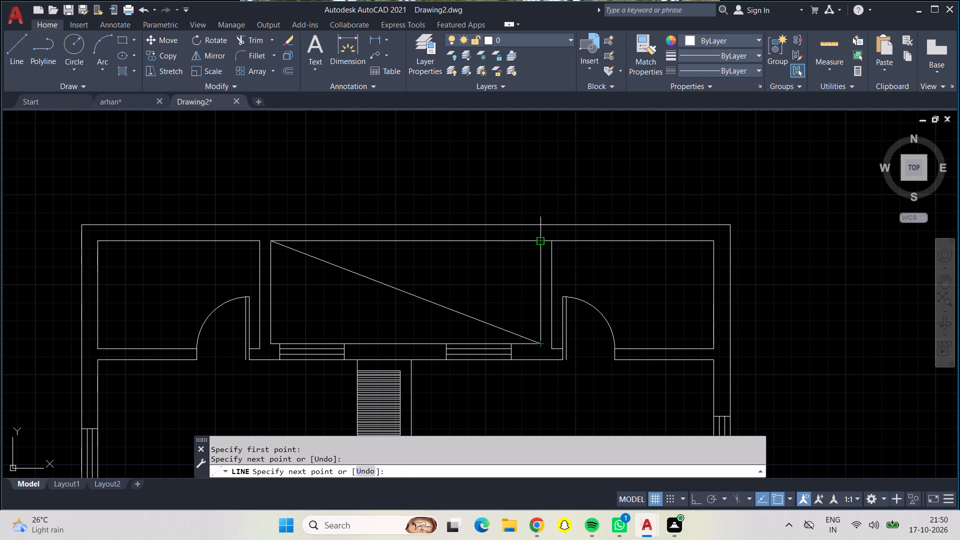
click(540, 241)
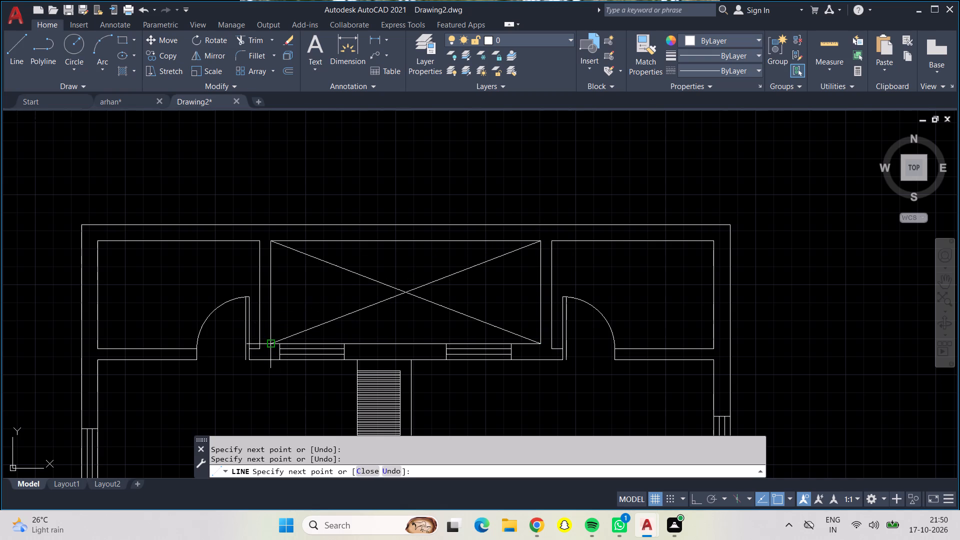
click(271, 342)
key(Escape)
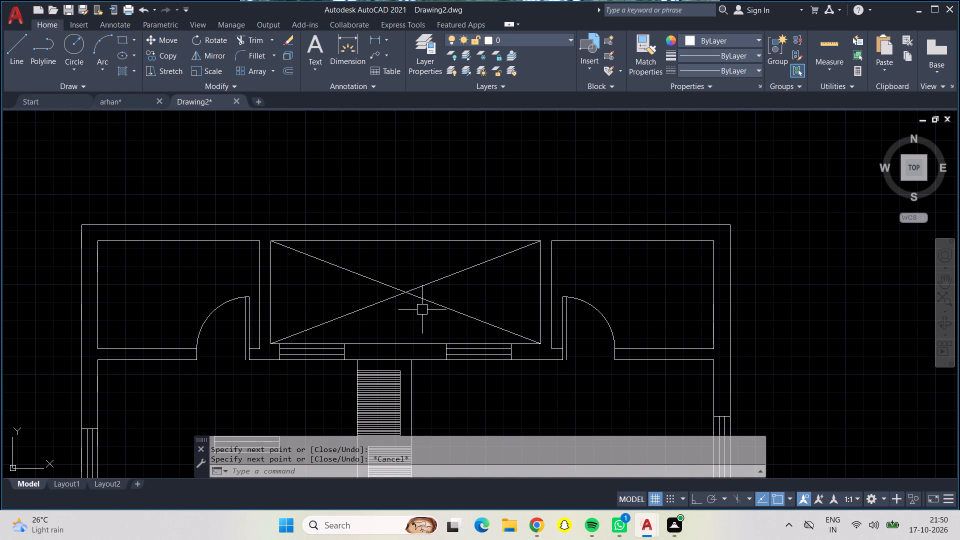
Offset the inner bottom-wall lines of the lower-left room and the adjacent compartment 9" downward.
scroll(422, 309, down, 1)
middle_drag(474, 393, 418, 264)
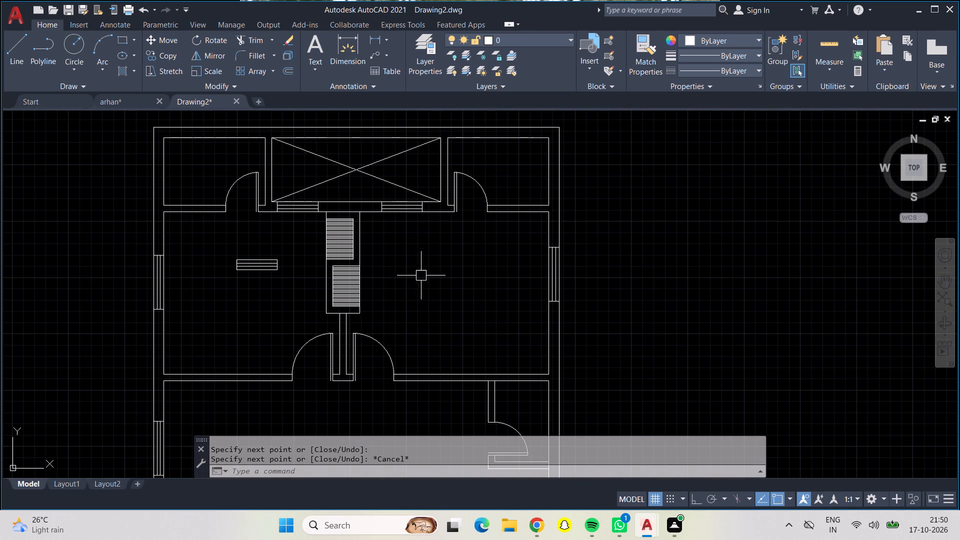
middle_drag(422, 299, 443, 194)
middle_drag(435, 204, 434, 124)
middle_drag(383, 249, 382, 123)
scroll(272, 309, up, 1)
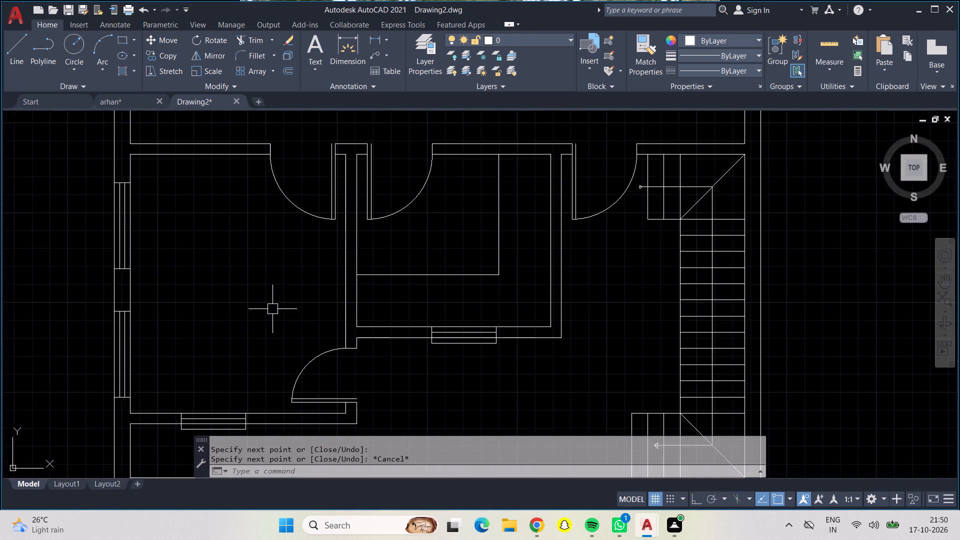
scroll(272, 309, up, 1)
middle_drag(272, 309, 318, 166)
middle_click(318, 165)
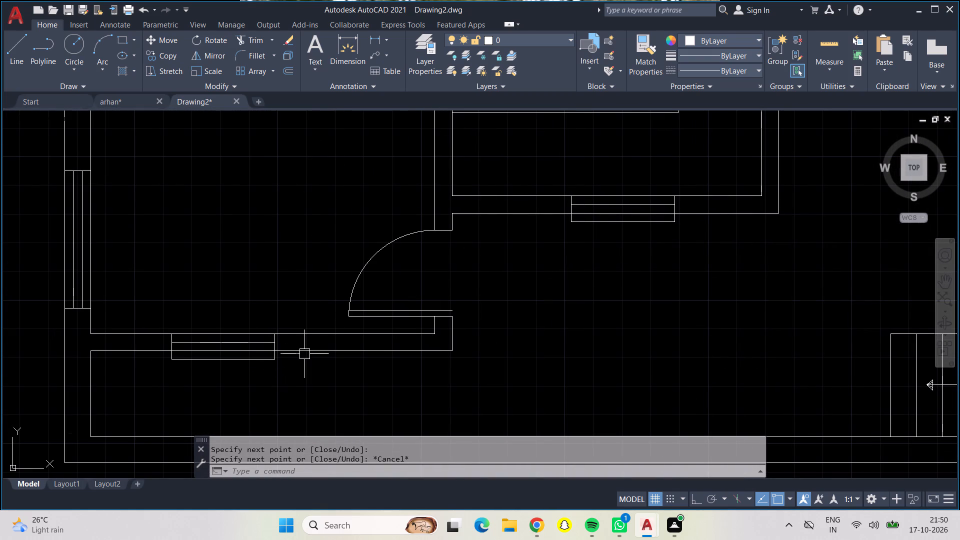
key(o)
key(Return)
text(9")
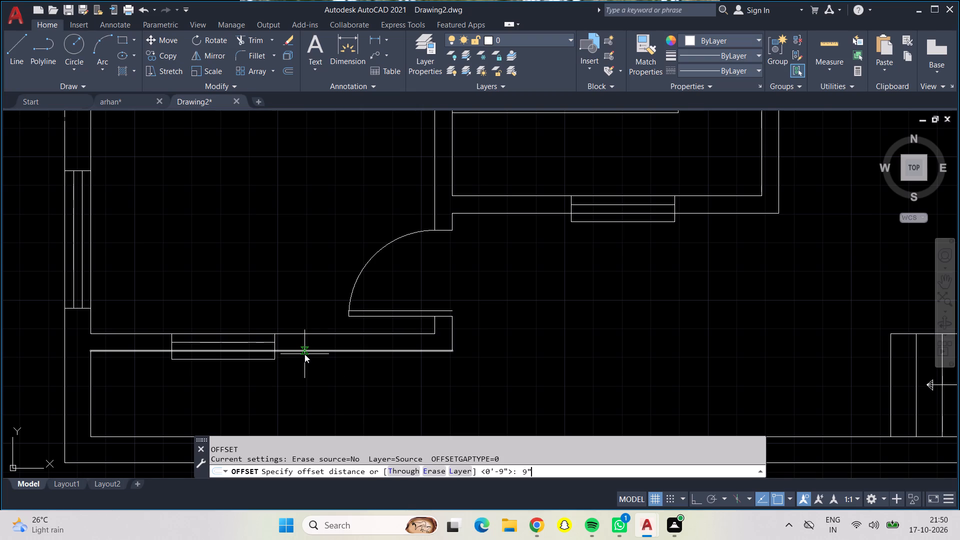
key(Return)
click(321, 337)
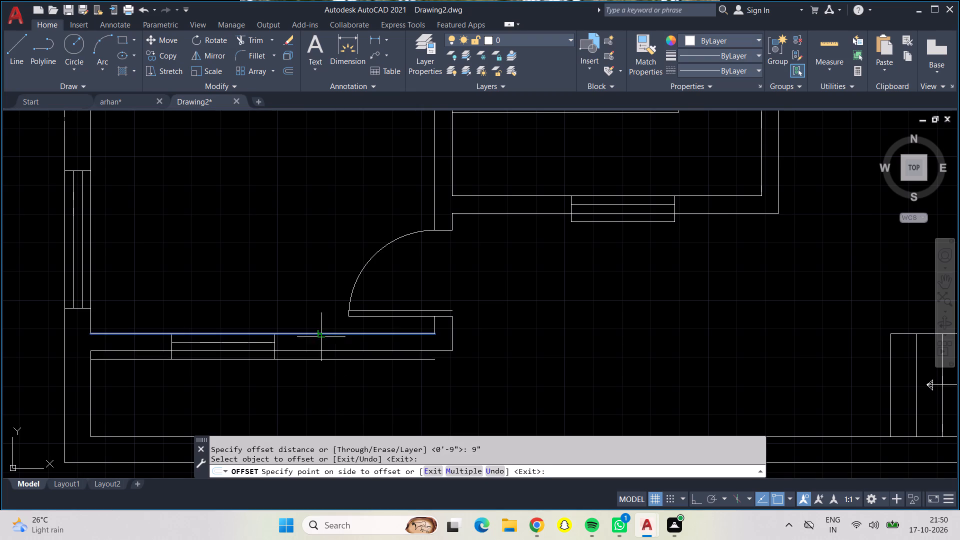
click(319, 363)
click(548, 197)
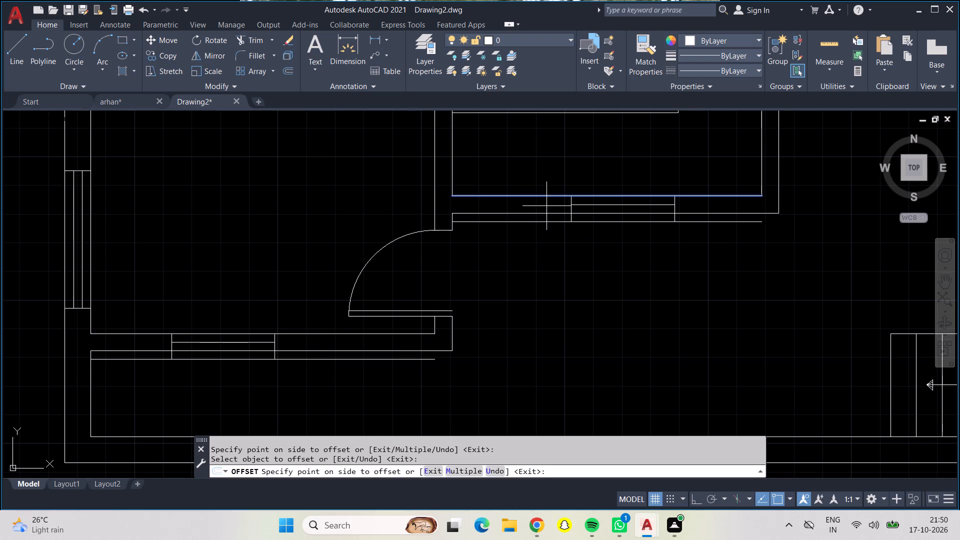
click(546, 220)
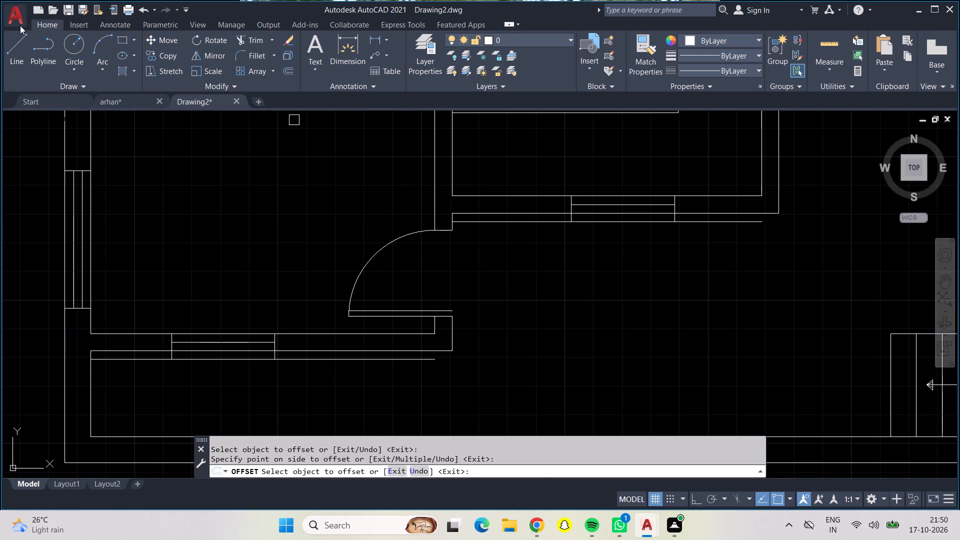
key(Escape)
Trim the old outer wall lines on both sides of the two lower windows, plus the leftover stub at the lower-left wall.
drag(237, 35, 240, 36)
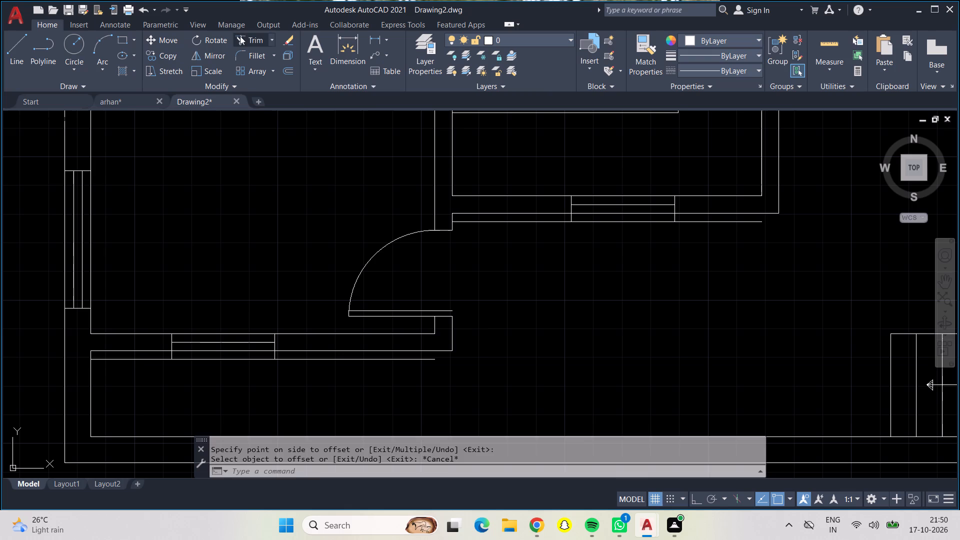
drag(240, 36, 249, 41)
click(471, 214)
click(455, 210)
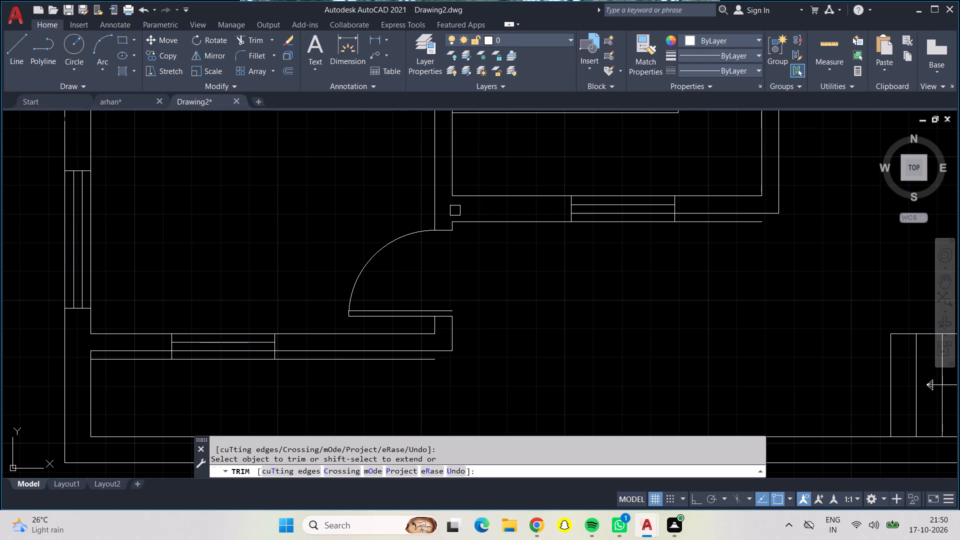
click(684, 209)
click(348, 345)
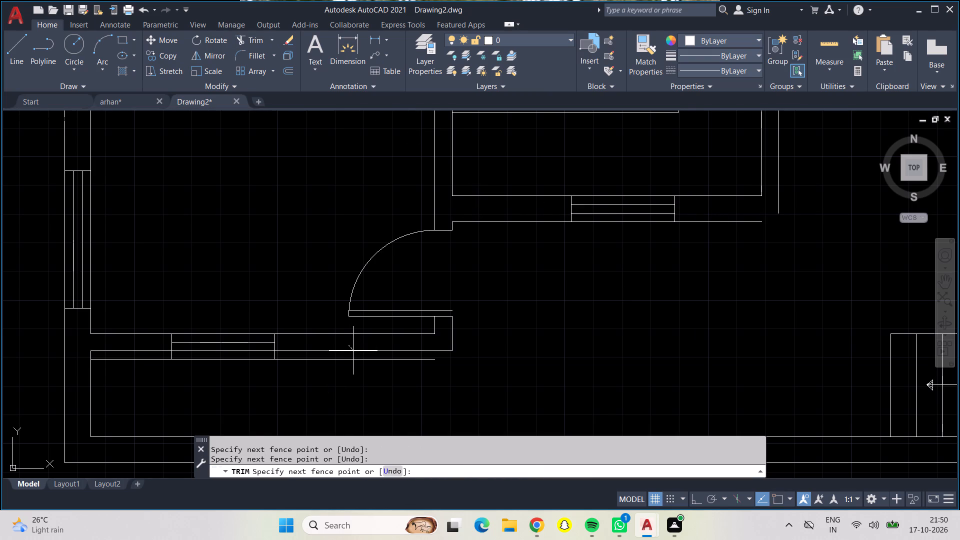
click(353, 351)
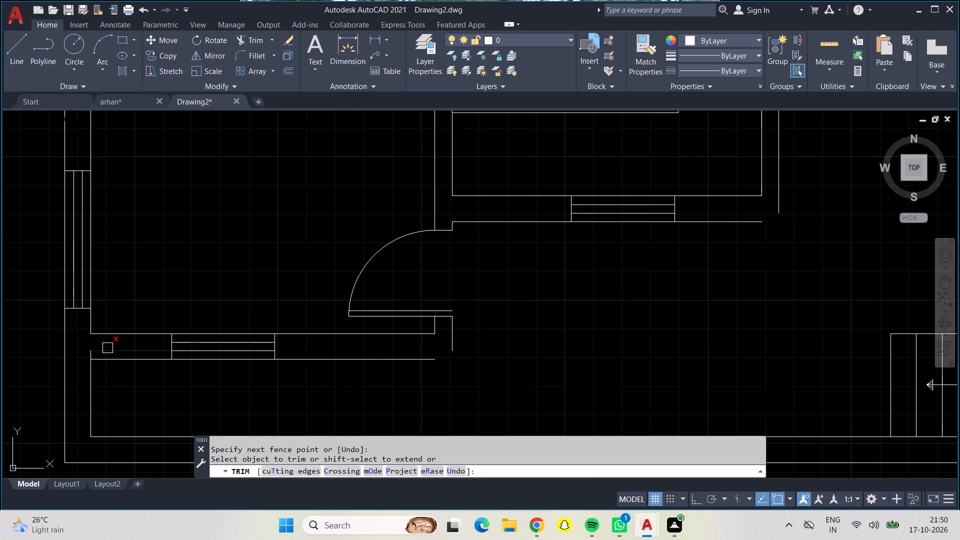
click(107, 348)
click(93, 347)
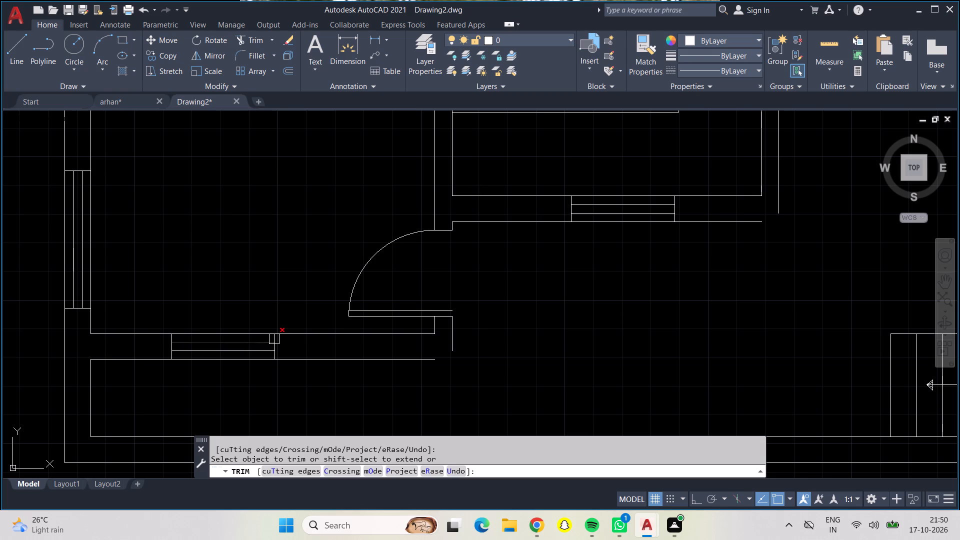
key(Escape)
Draw line extensions from the lower-left room's outer bottom-wall line and the wall line below its door so that they cross.
click(15, 54)
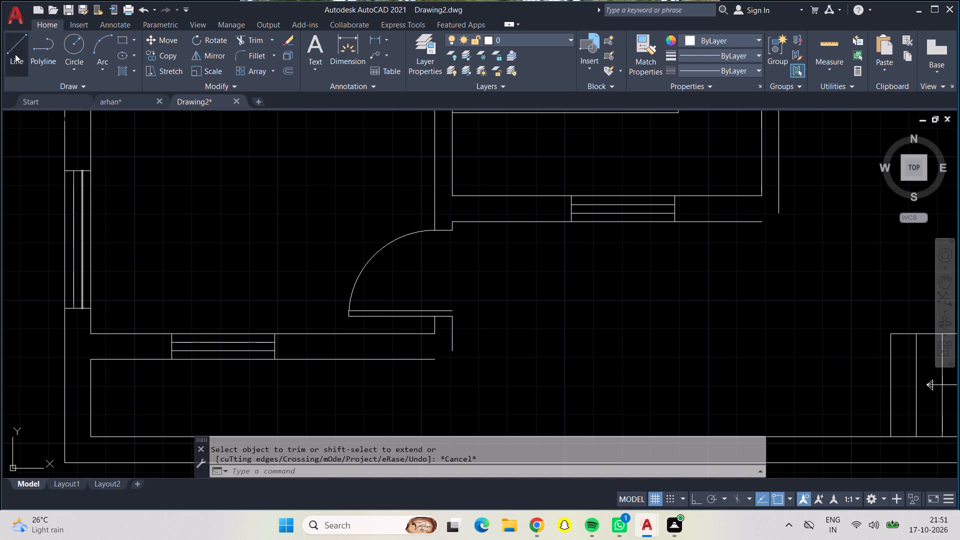
click(437, 362)
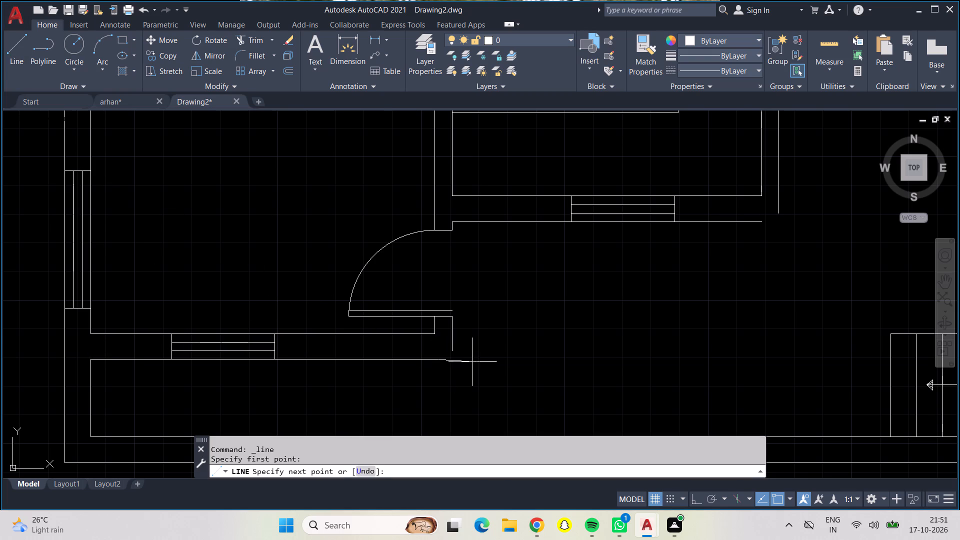
click(473, 362)
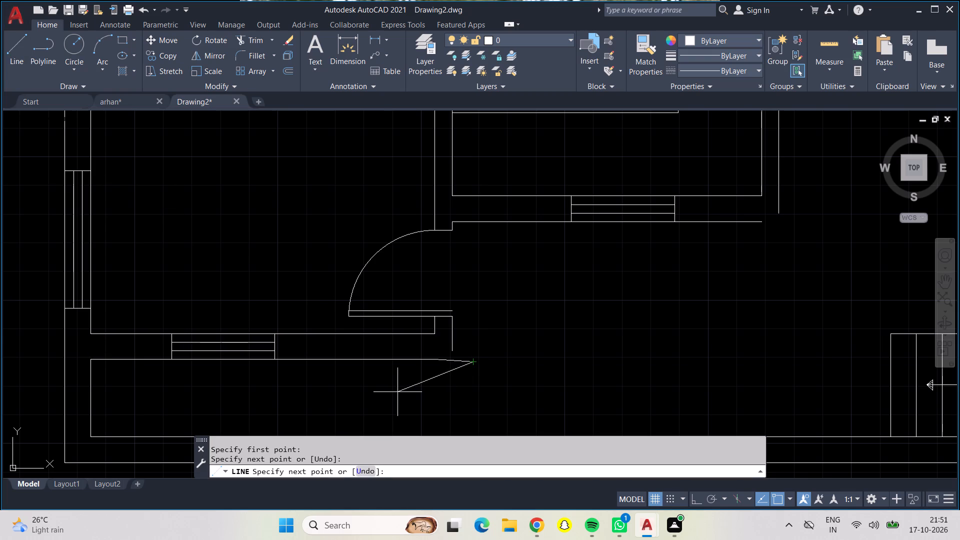
key(ctrl+z)
key(F8)
key(F8)
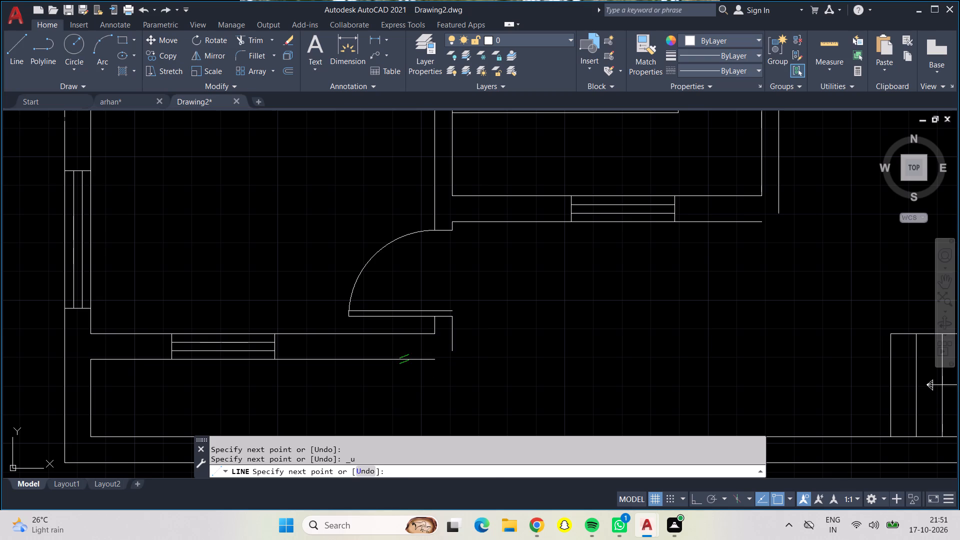
click(464, 359)
key(Escape)
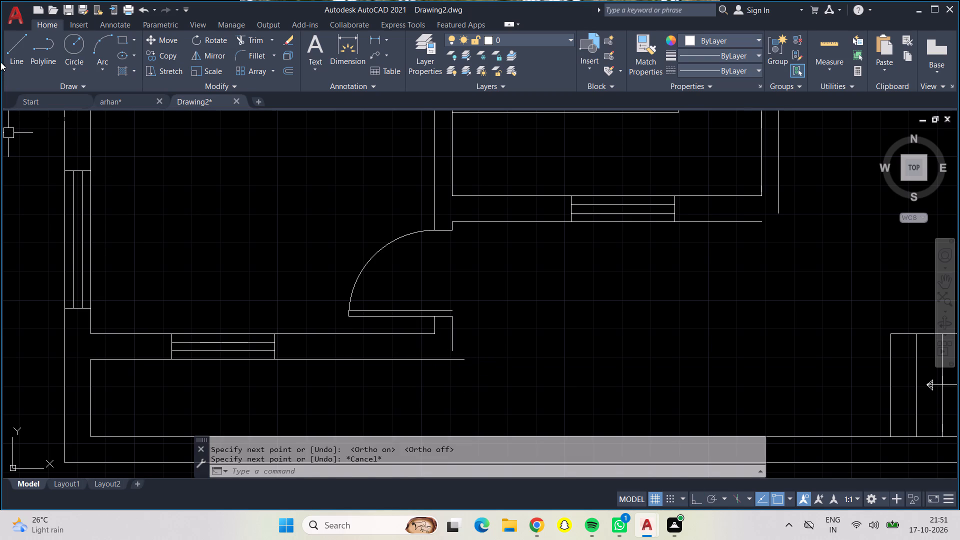
click(10, 48)
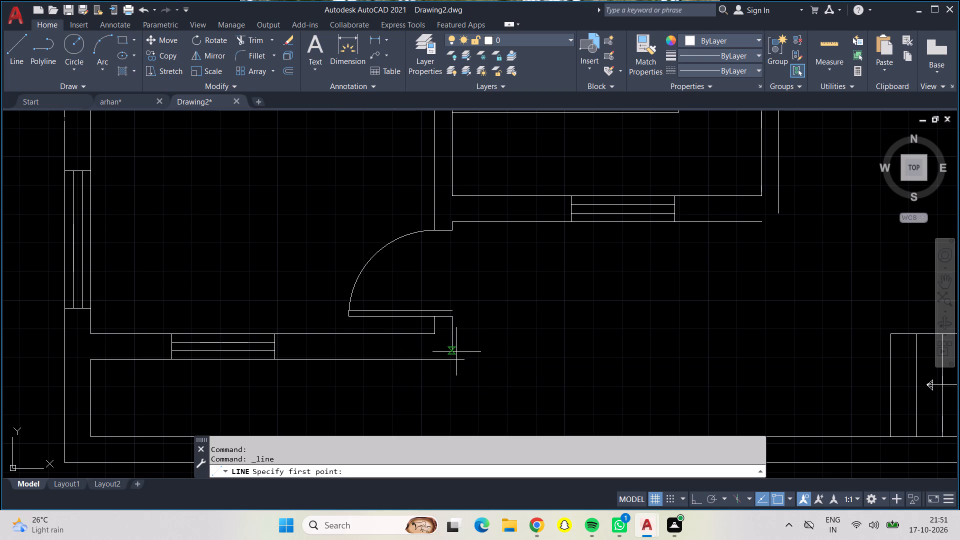
click(451, 351)
click(454, 381)
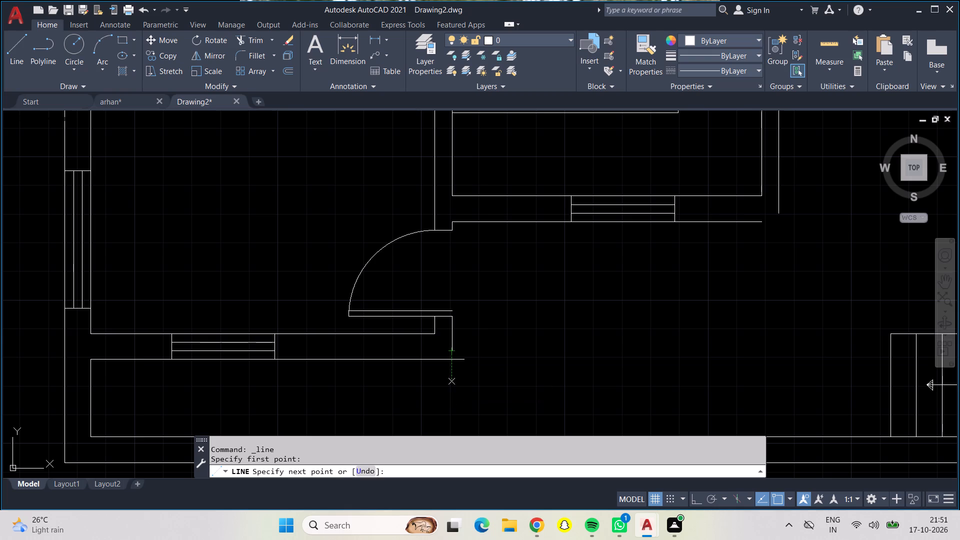
key(Escape)
Trim both overshooting line ends at the lower-left room's outer bottom corner beside the door.
click(247, 35)
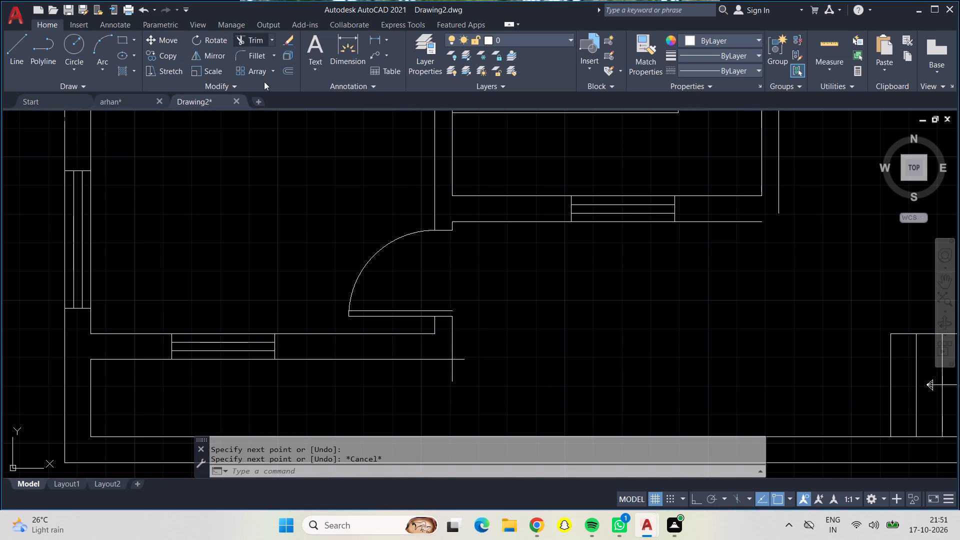
click(451, 376)
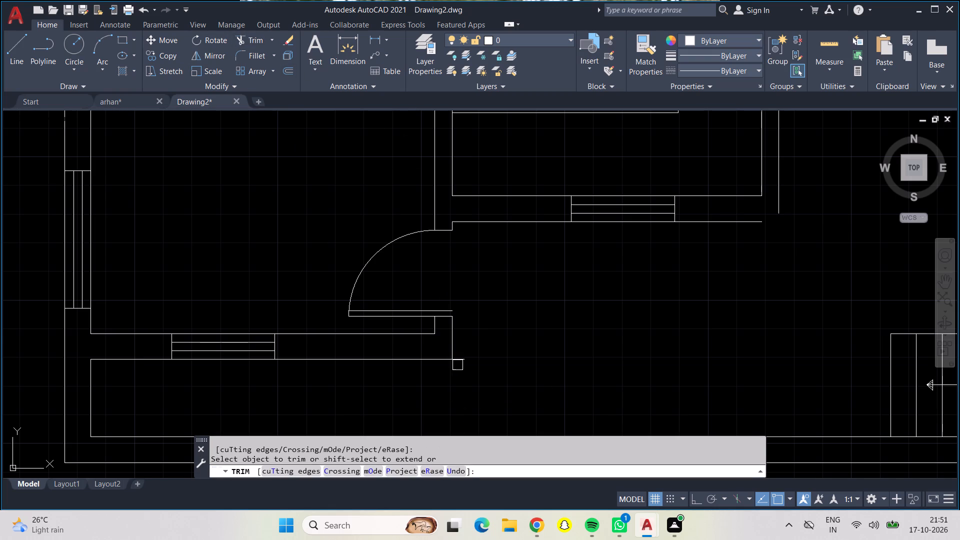
click(459, 360)
key(Escape)
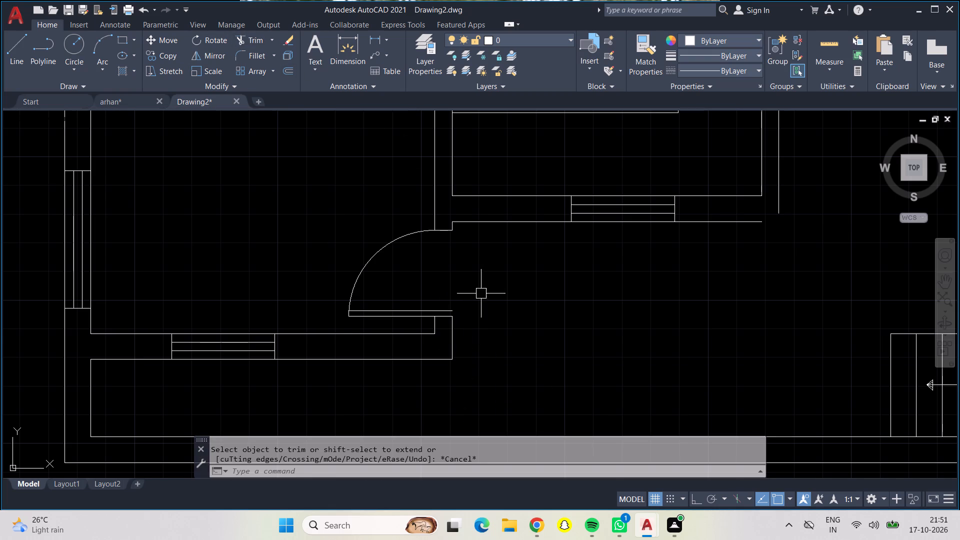
Extend the adjacent compartment's outer side-wall line about 1' downward and its outer bottom-wall line outward so that they cross.
click(20, 44)
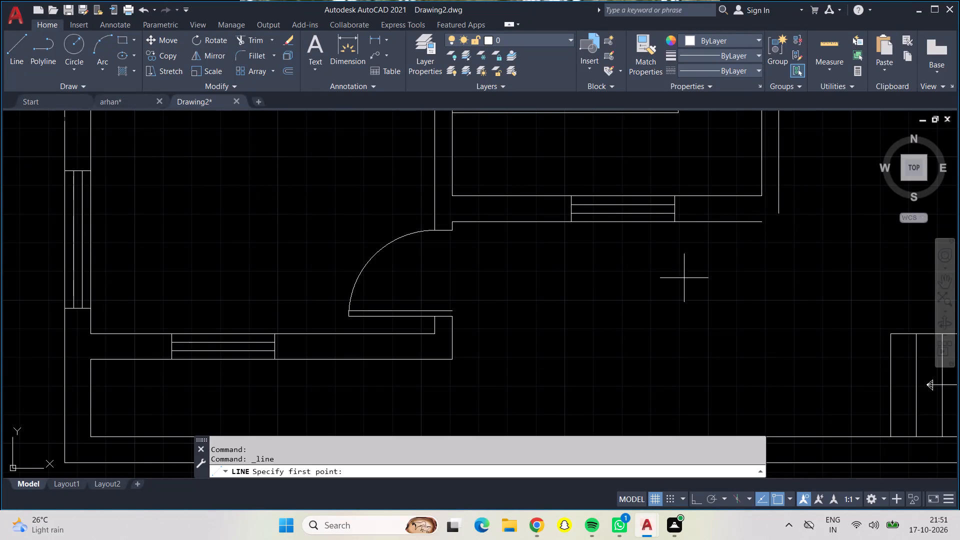
click(780, 211)
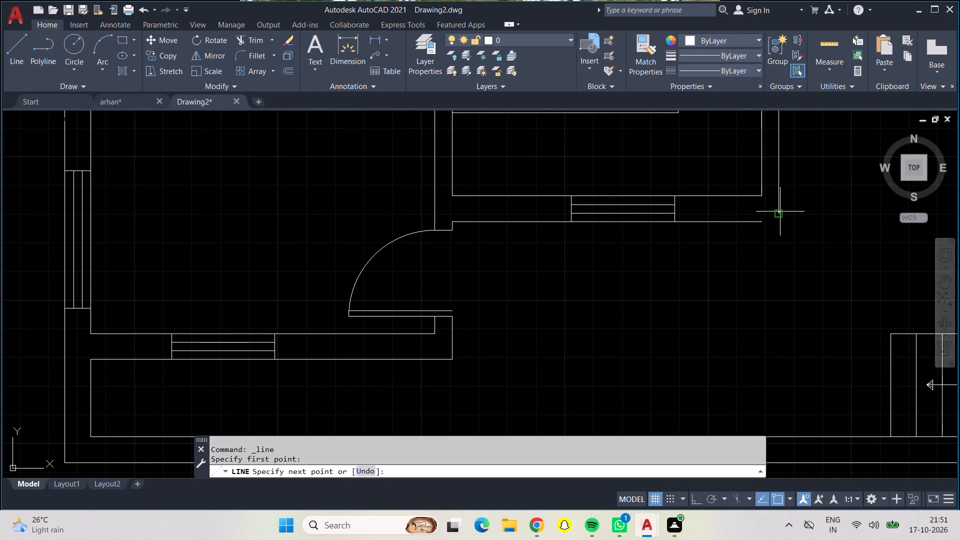
click(773, 247)
key(Escape)
click(18, 46)
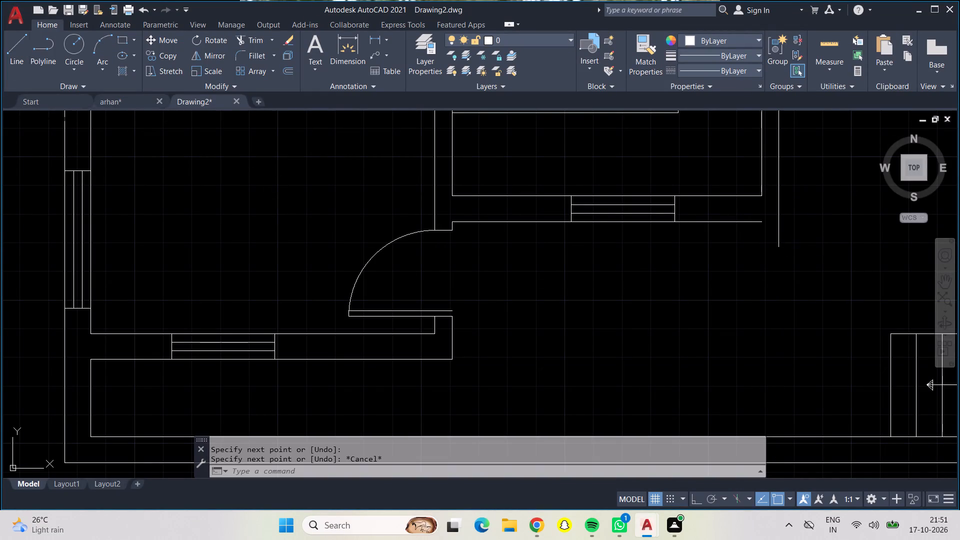
click(760, 224)
click(843, 230)
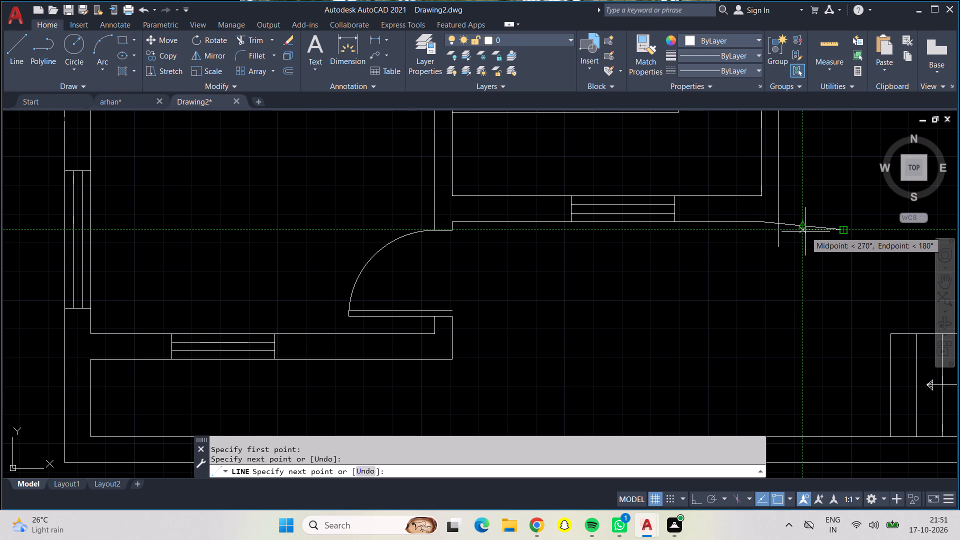
key(ctrl+z)
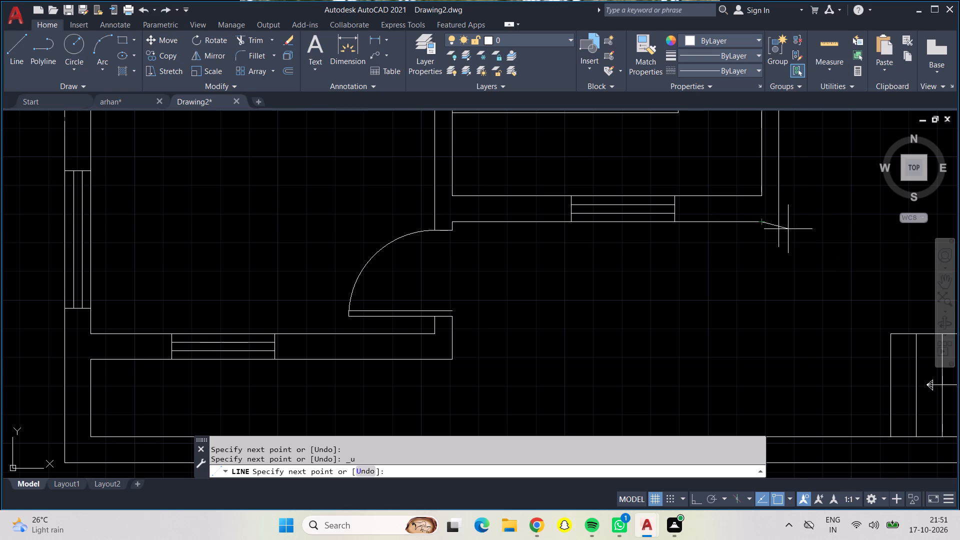
click(796, 222)
key(Escape)
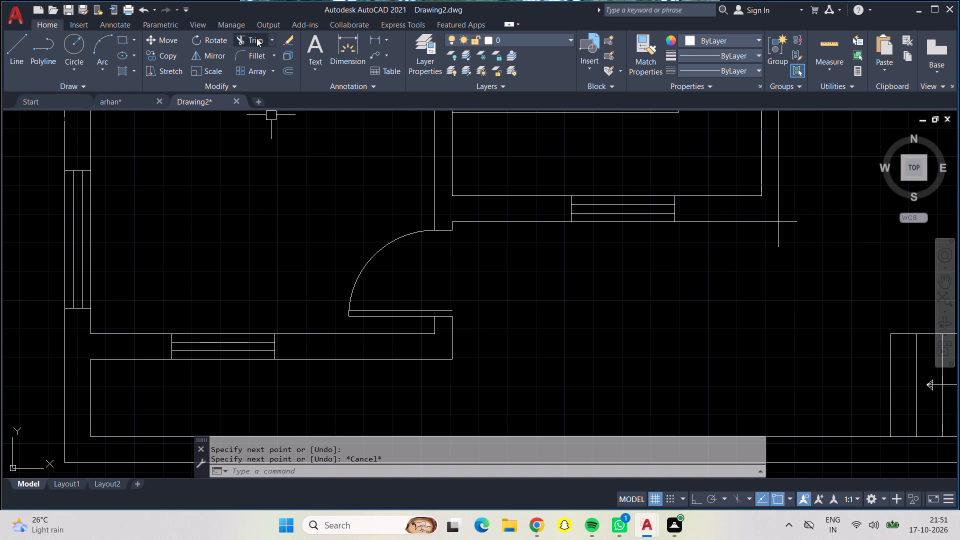
Trim both overshooting line ends at the adjacent compartment's outer bottom corner.
click(256, 38)
click(774, 240)
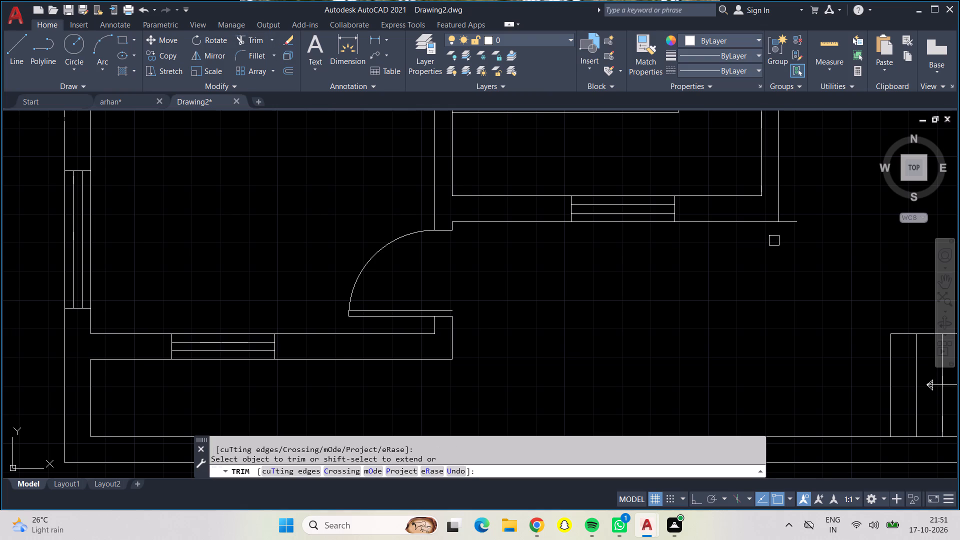
click(789, 226)
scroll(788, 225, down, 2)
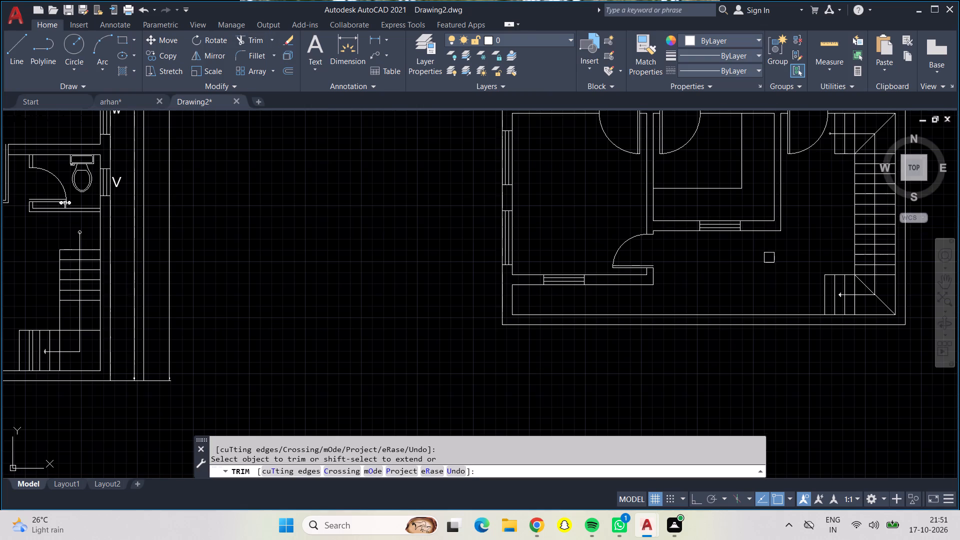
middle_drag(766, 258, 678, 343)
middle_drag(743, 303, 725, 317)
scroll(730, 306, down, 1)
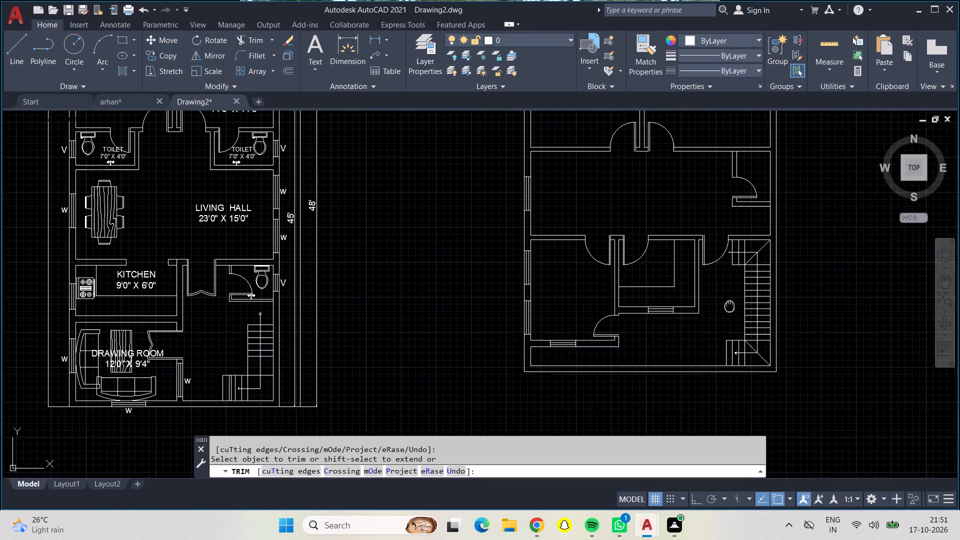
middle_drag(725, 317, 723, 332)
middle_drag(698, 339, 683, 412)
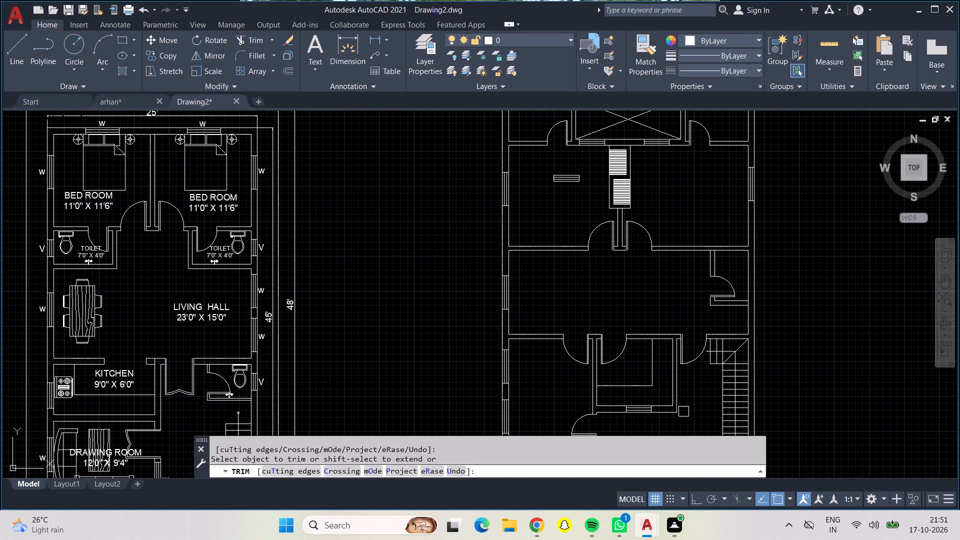
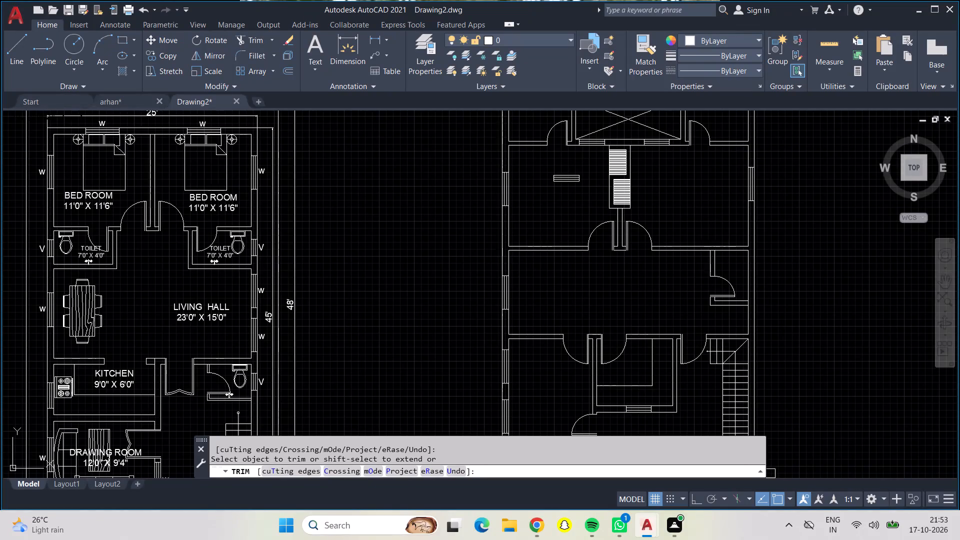
Dimension the new plan's overall width along its top outer wall line, entering 2' for the dimension line location.
scroll(680, 265, down, 1)
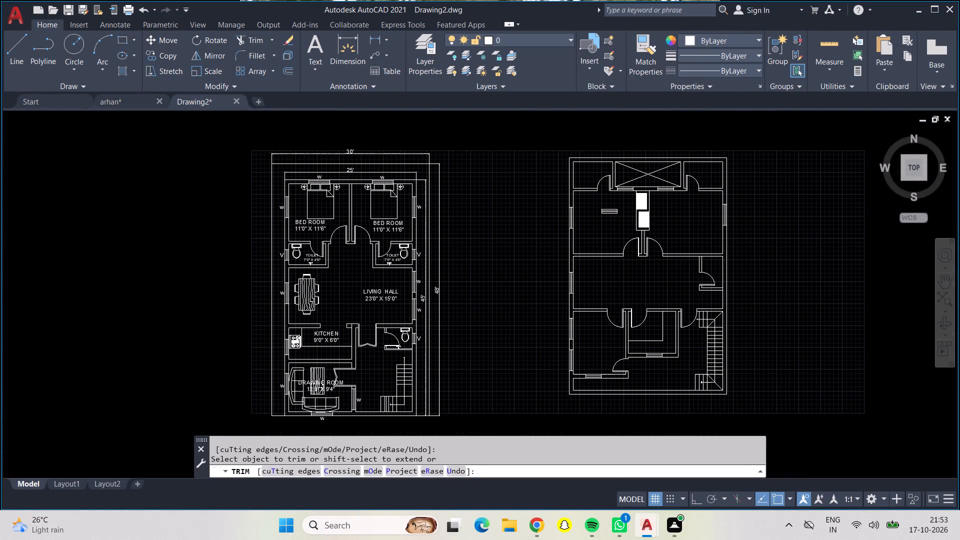
middle_drag(672, 278, 590, 287)
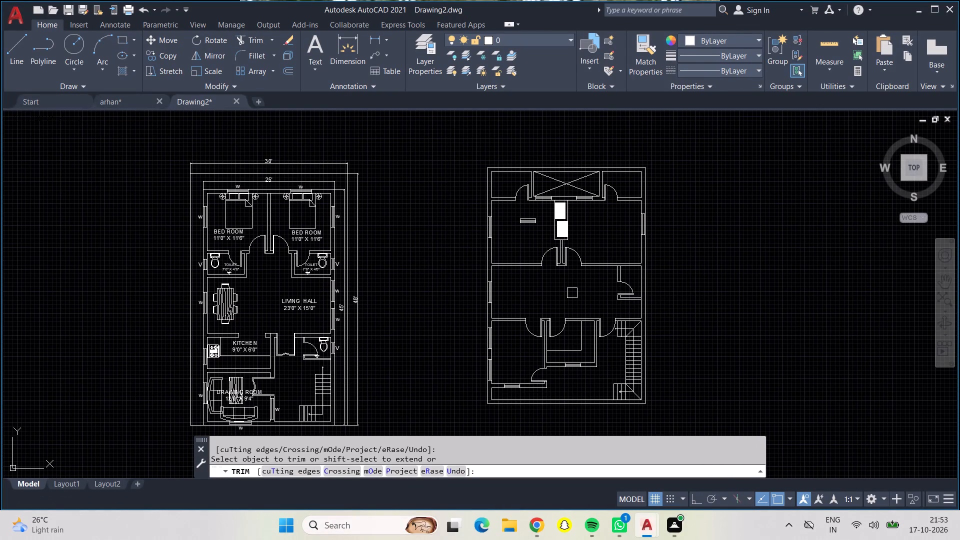
key(Escape)
key(Escape)
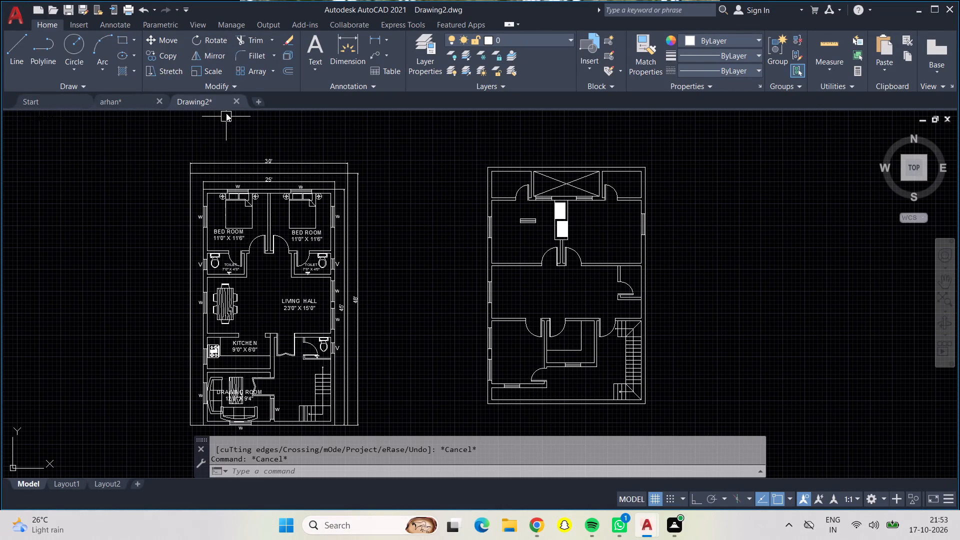
click(348, 36)
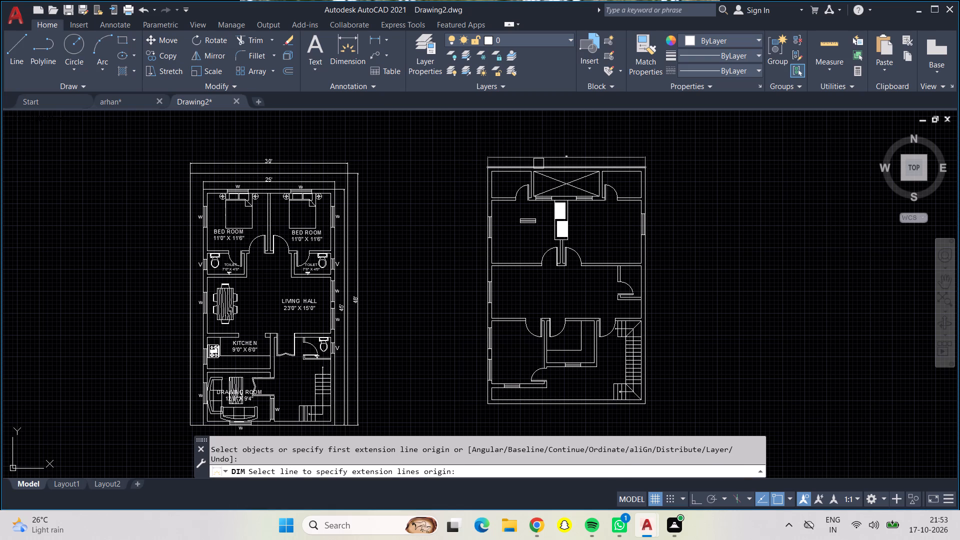
click(538, 163)
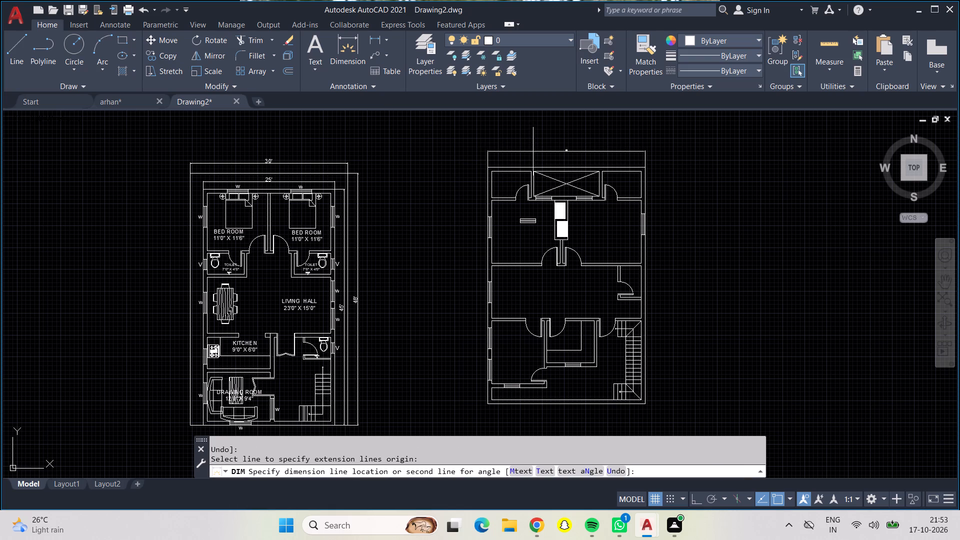
text(2')
key(Return)
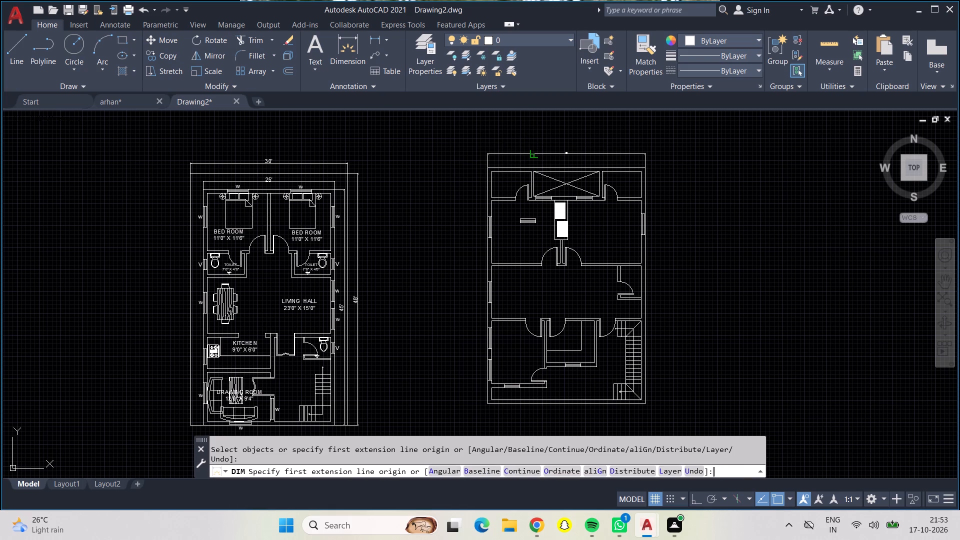
Dimension the new plan's overall height along its right side with ortho on, entering 2' for the dimension line location.
click(646, 170)
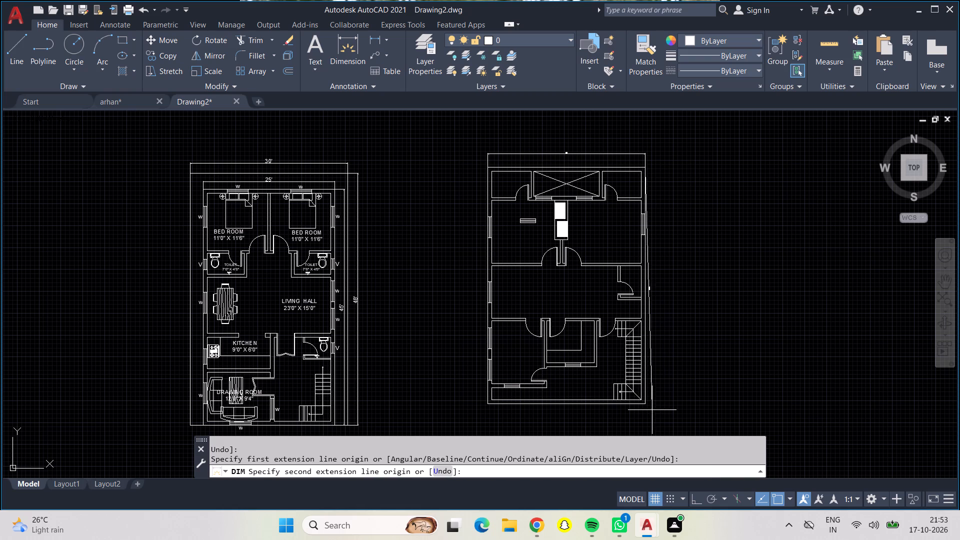
click(650, 401)
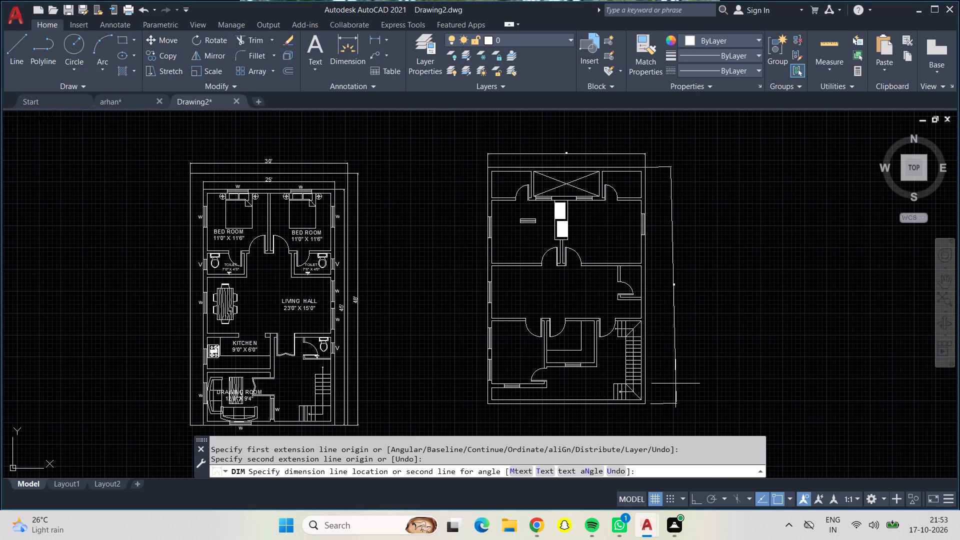
key(F8)
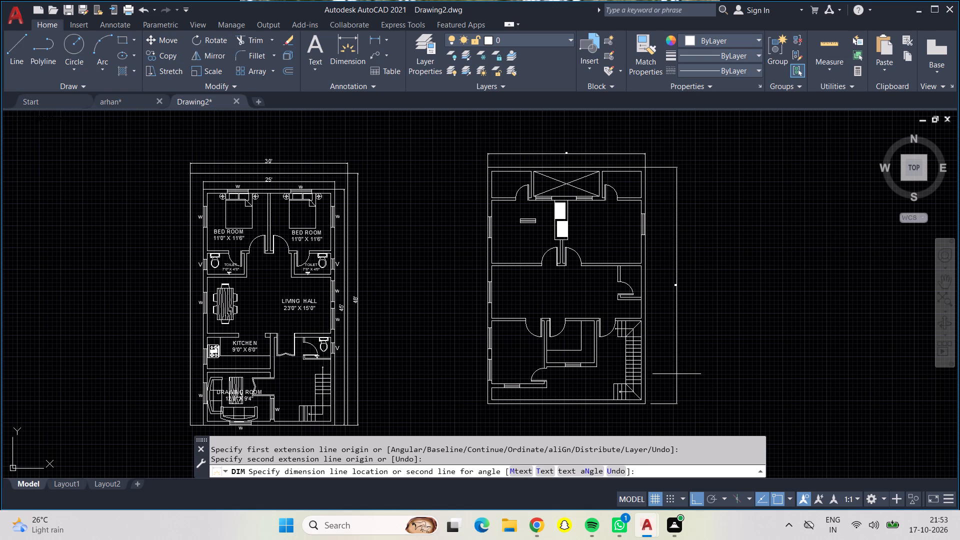
text(2')
key(Return)
key(Return)
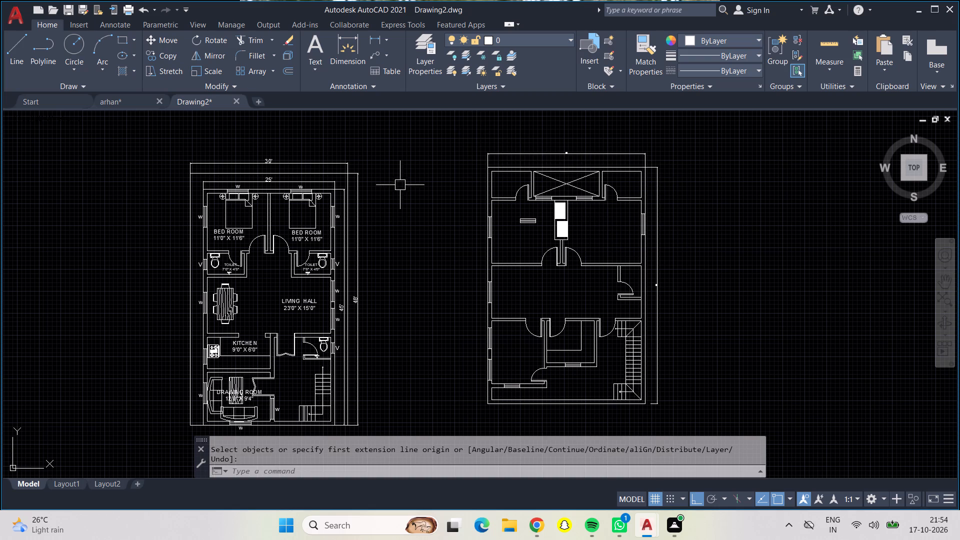
Dimension the gap between the reference plan's top outer wall line and the plot boundary above, just right of the left bedroom's window.
scroll(236, 195, up, 2)
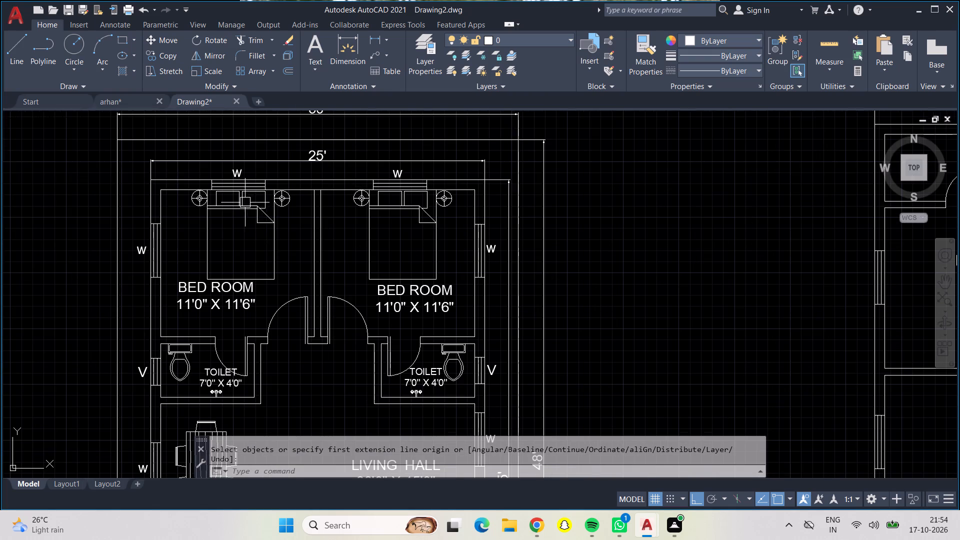
middle_drag(298, 237, 390, 281)
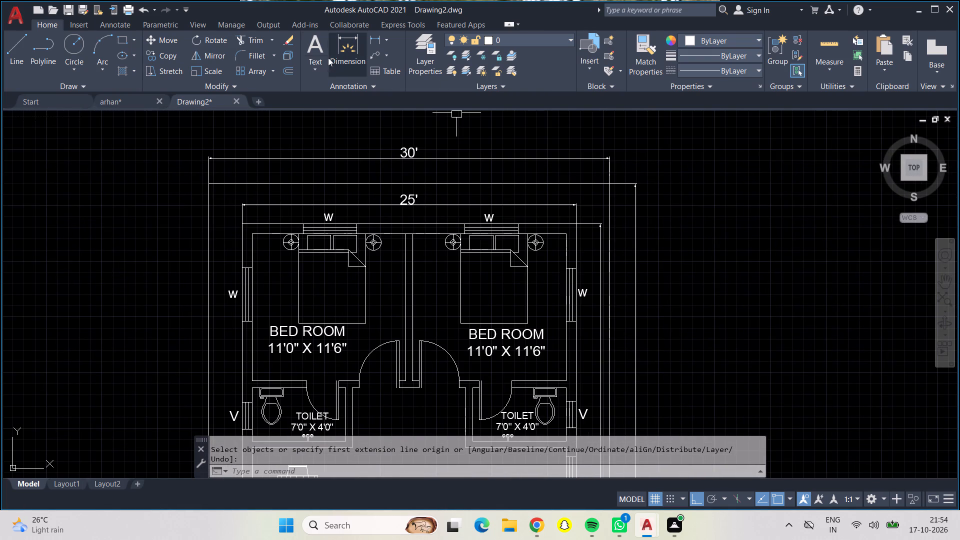
click(348, 46)
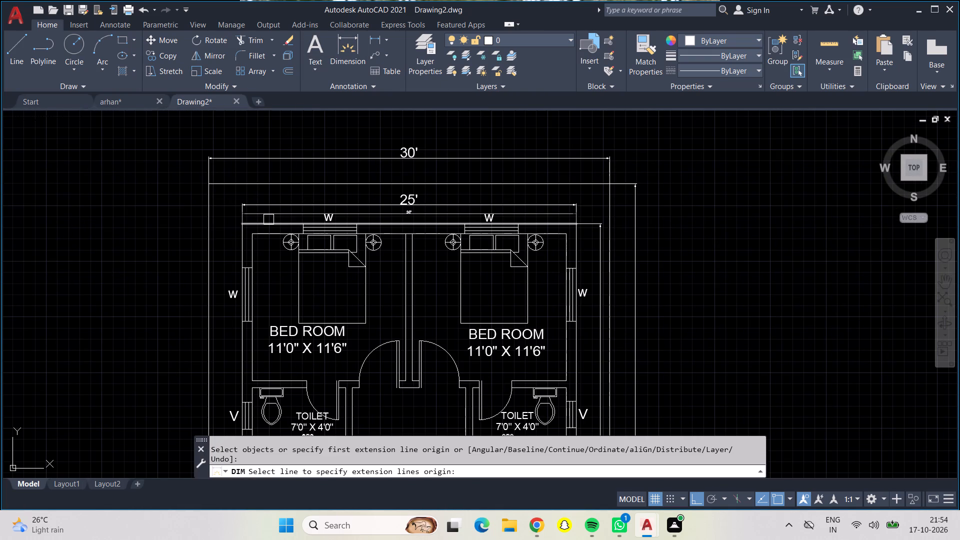
scroll(273, 220, up, 3)
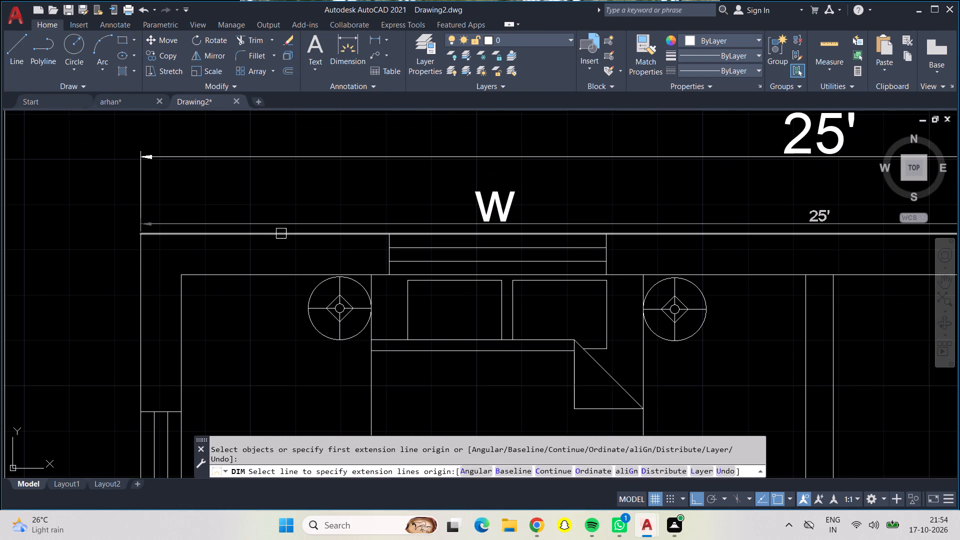
click(281, 233)
middle_drag(320, 149, 335, 278)
click(333, 200)
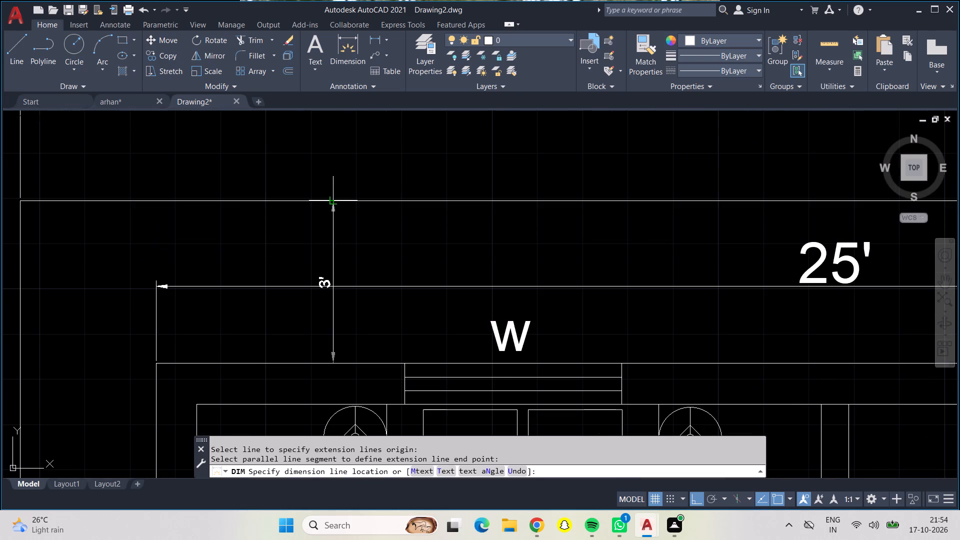
scroll(336, 207, down, 2)
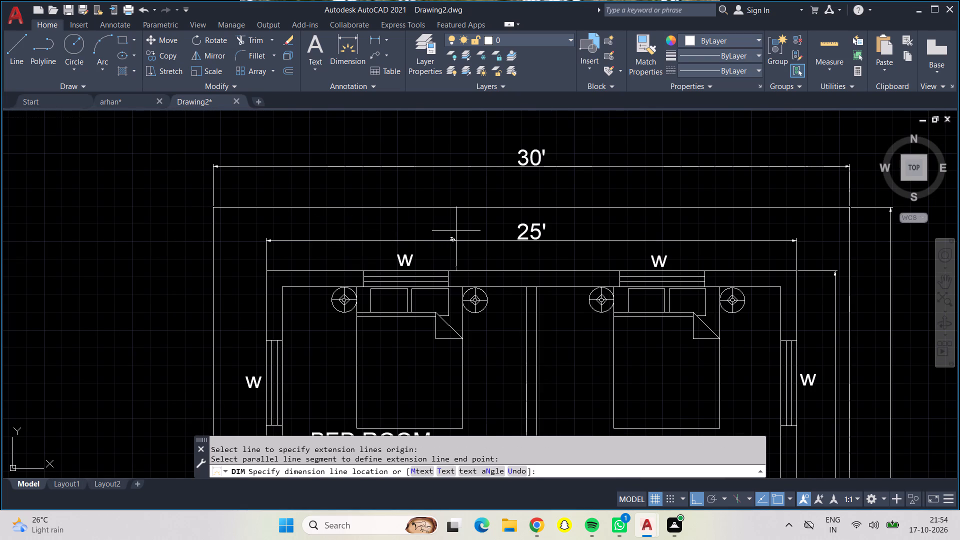
click(457, 232)
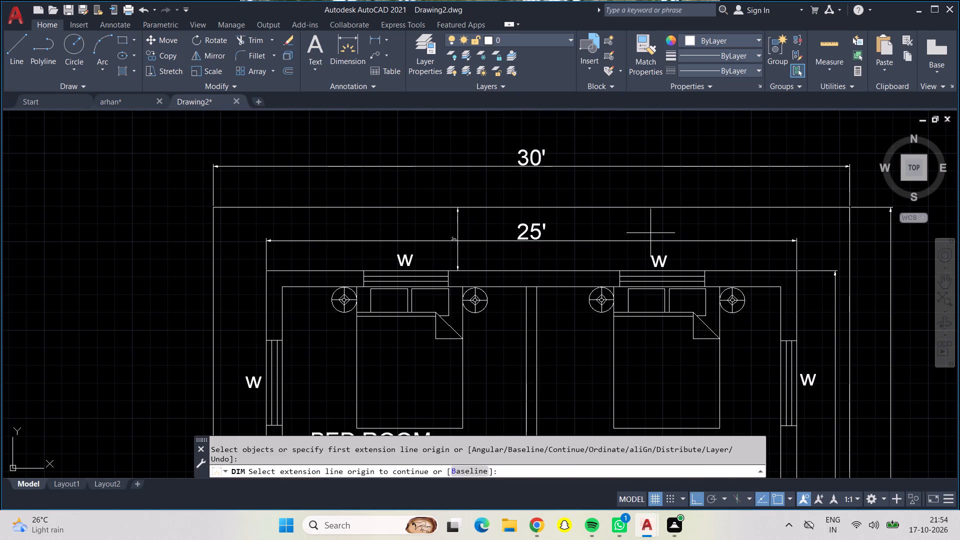
Dimension the reference plan's top plot boundary line, placing the dimension line along the top outer wall.
click(589, 206)
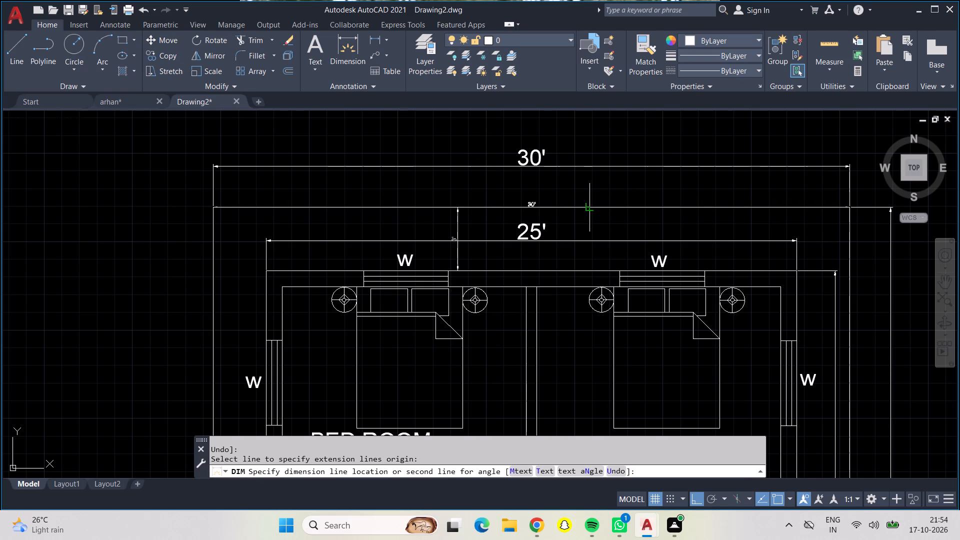
click(597, 269)
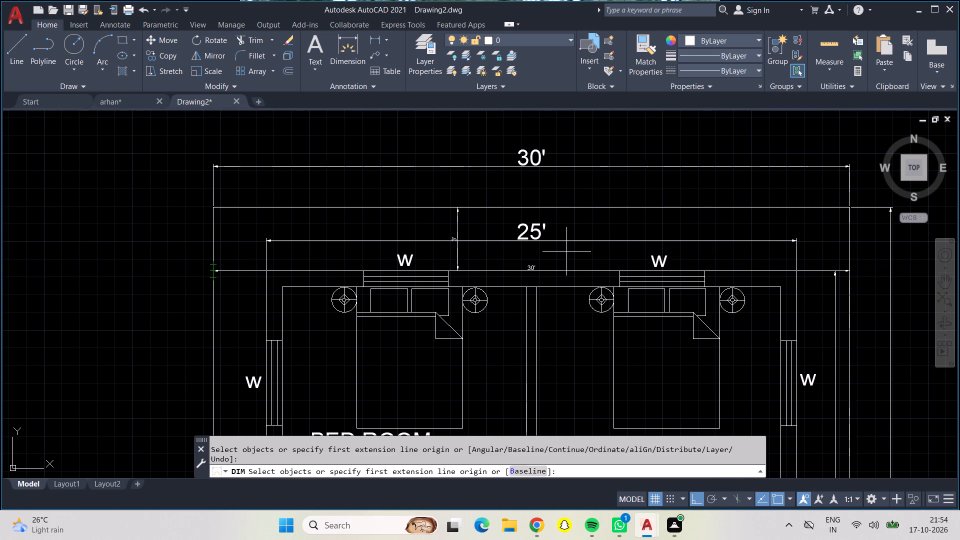
Add a second vertical dimension from the top plot boundary down to the top outer wall, just left of the right bedroom's window.
click(589, 208)
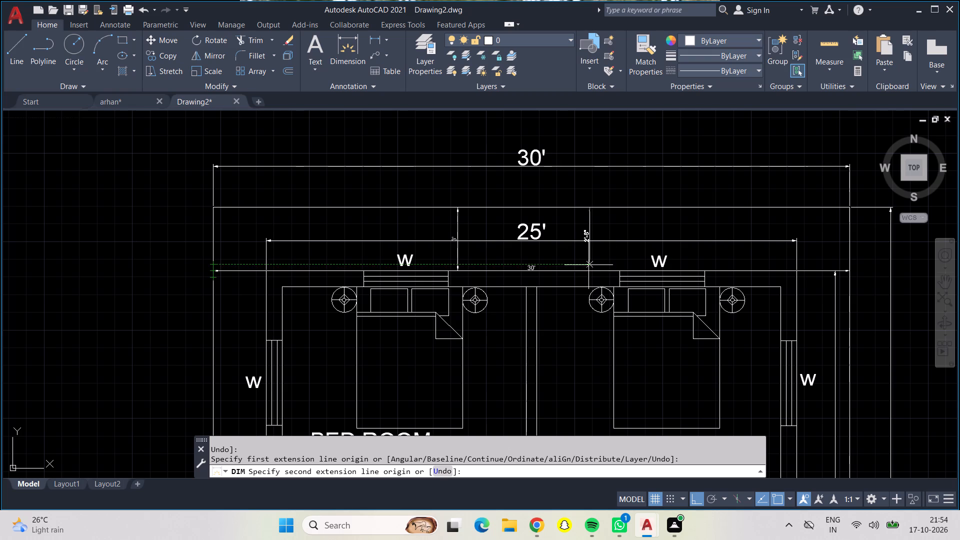
click(590, 270)
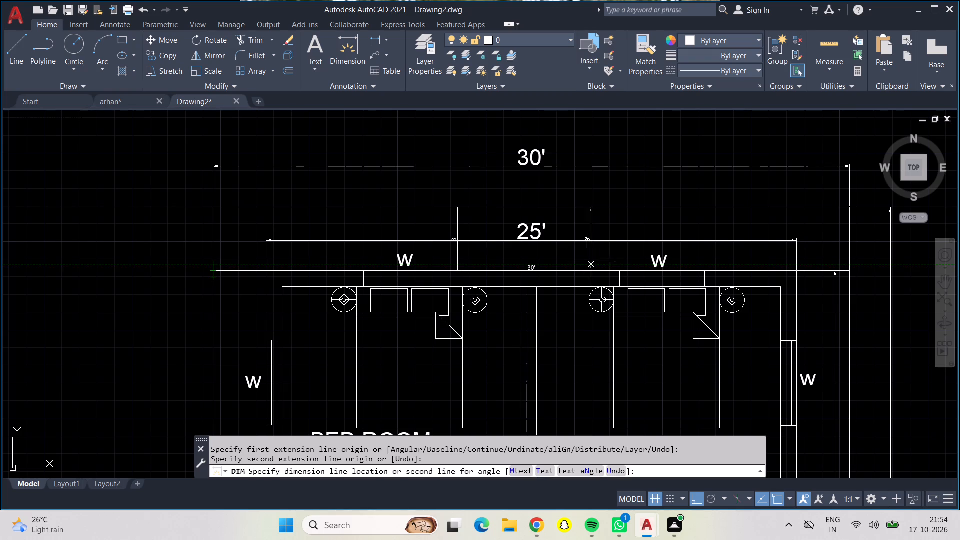
click(585, 258)
Dimension the reference plan's right outer wall line, placing the dimension line on the right plot boundary.
scroll(585, 258, down, 2)
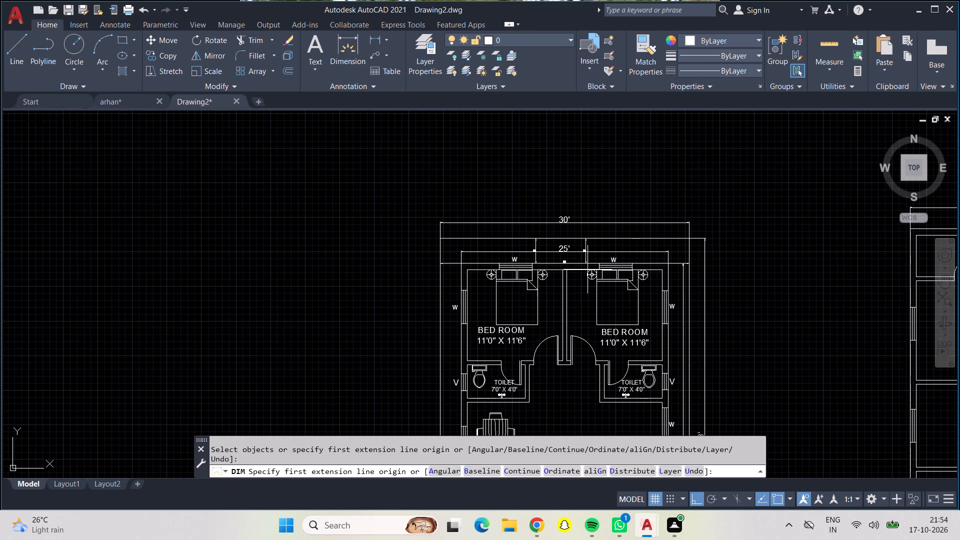
scroll(663, 337, up, 2)
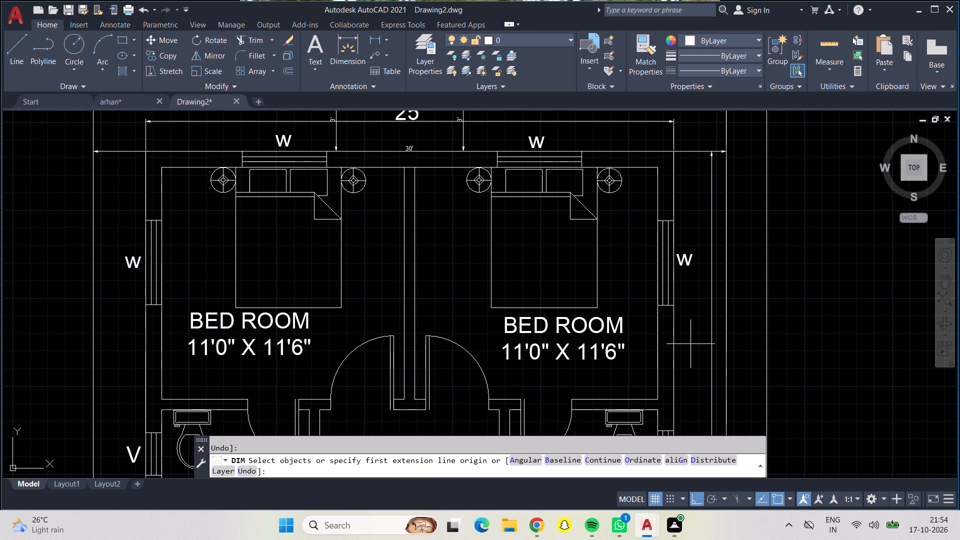
click(675, 341)
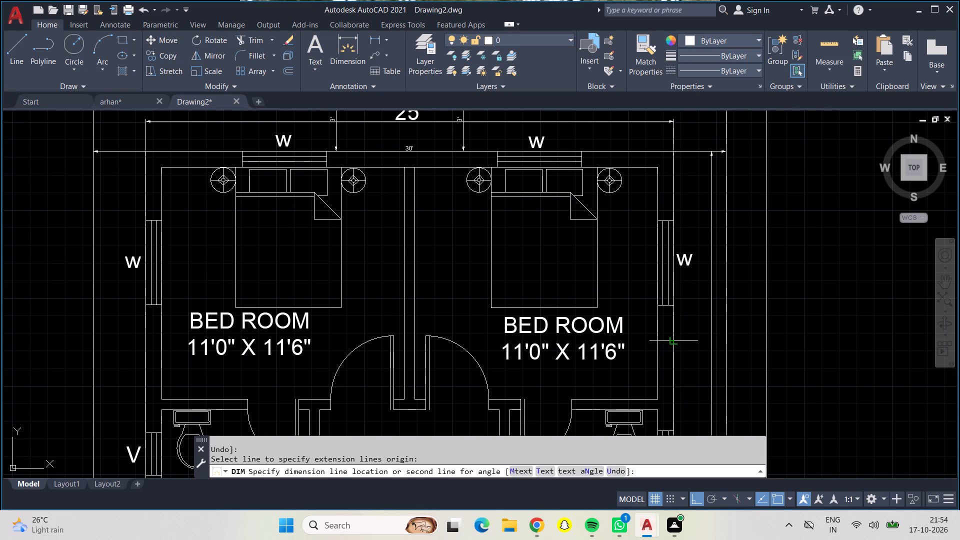
click(726, 345)
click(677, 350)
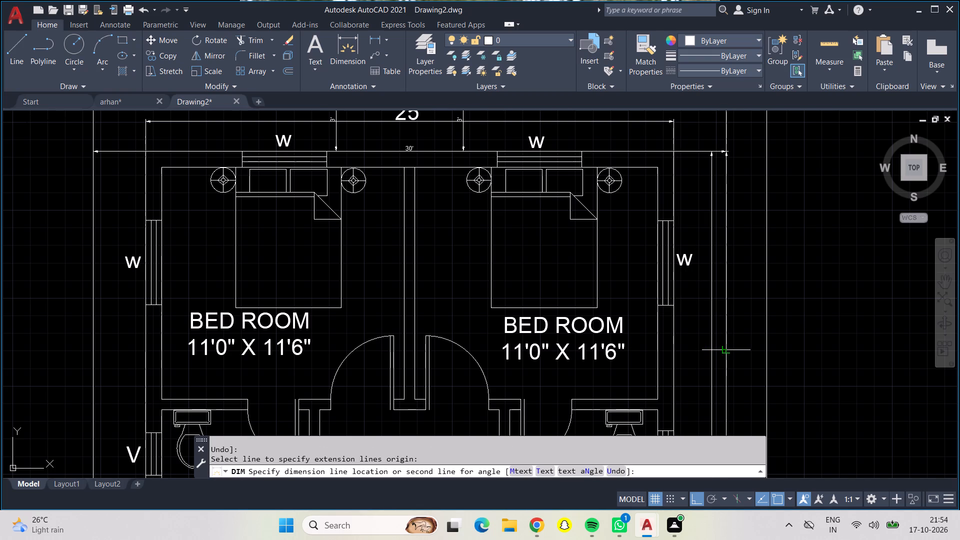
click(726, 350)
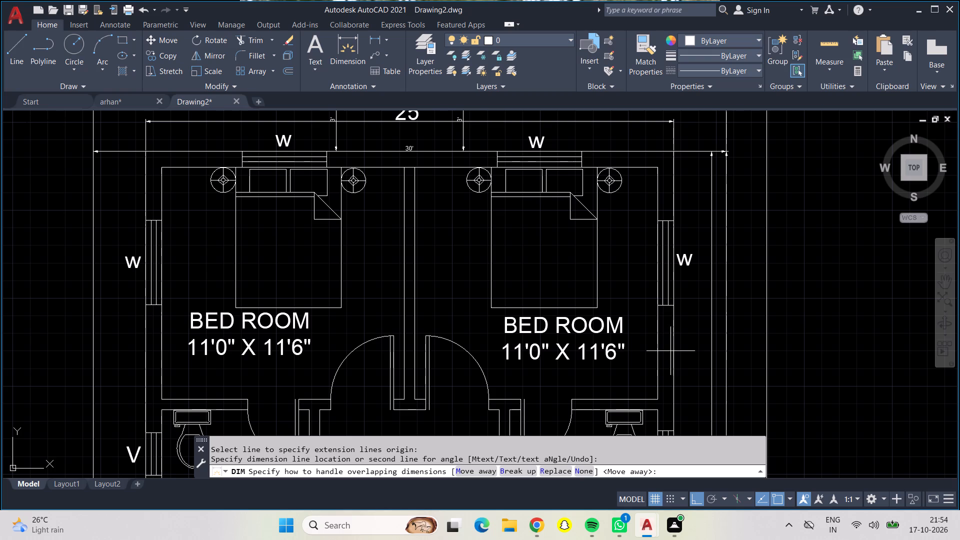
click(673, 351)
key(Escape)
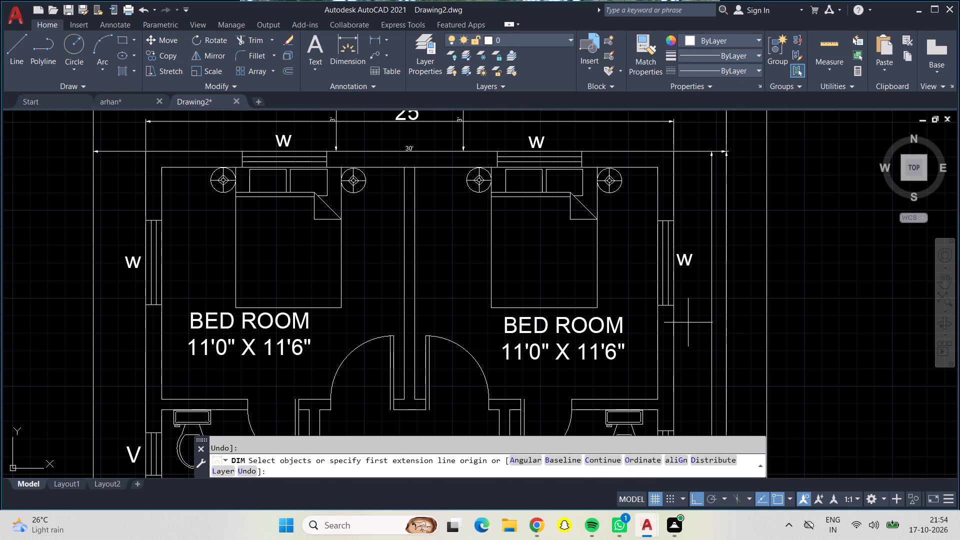
Dimension the gap between the right bedroom's outer wall and the right plot boundary, below the bedroom's side window.
click(348, 39)
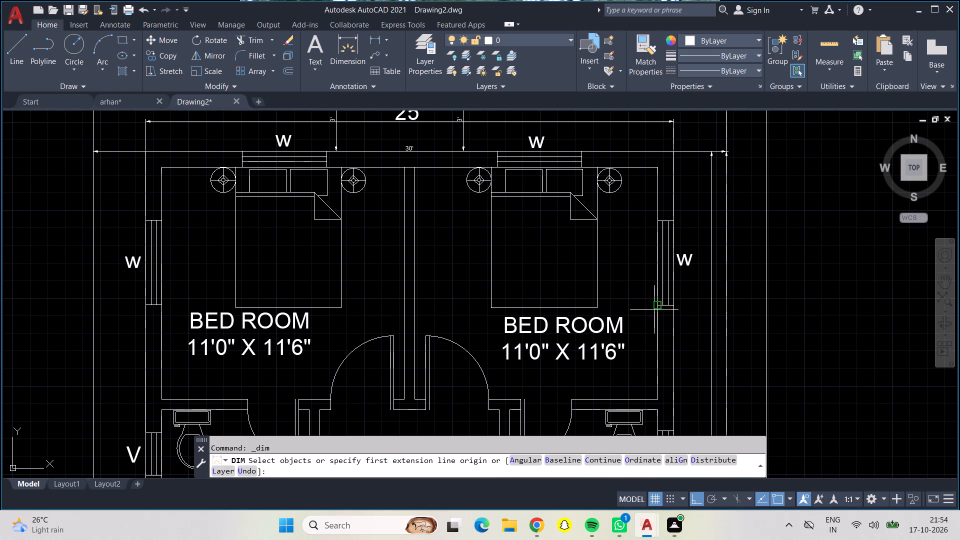
click(675, 352)
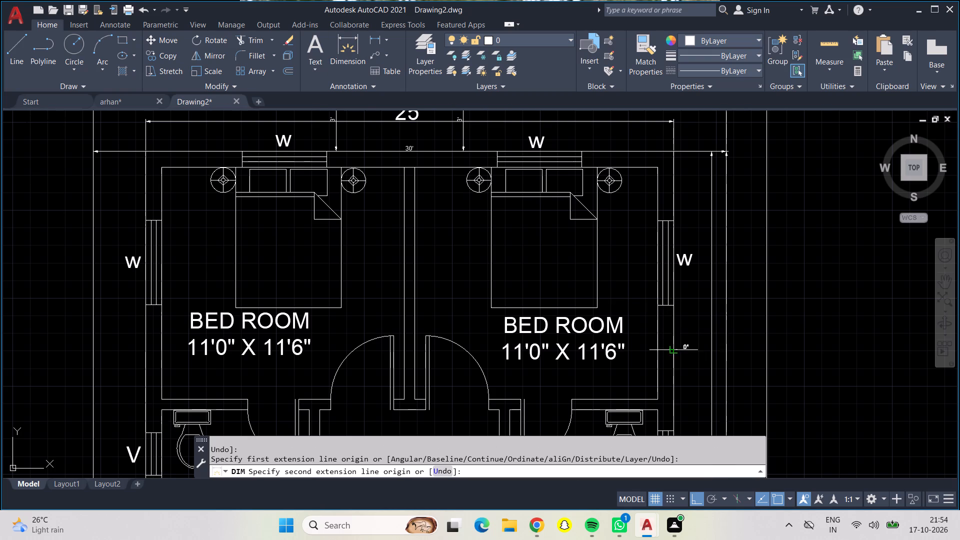
click(725, 349)
scroll(727, 352, down, 1)
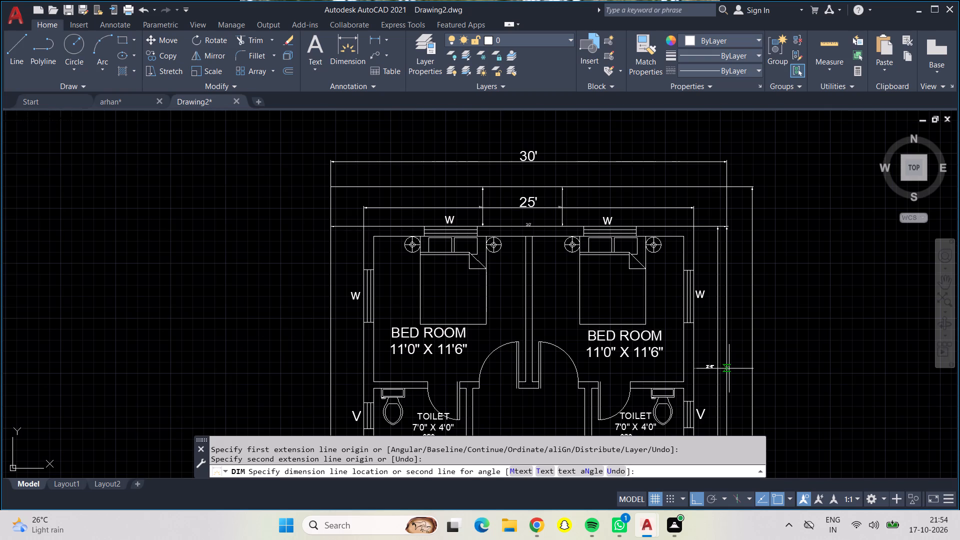
click(729, 368)
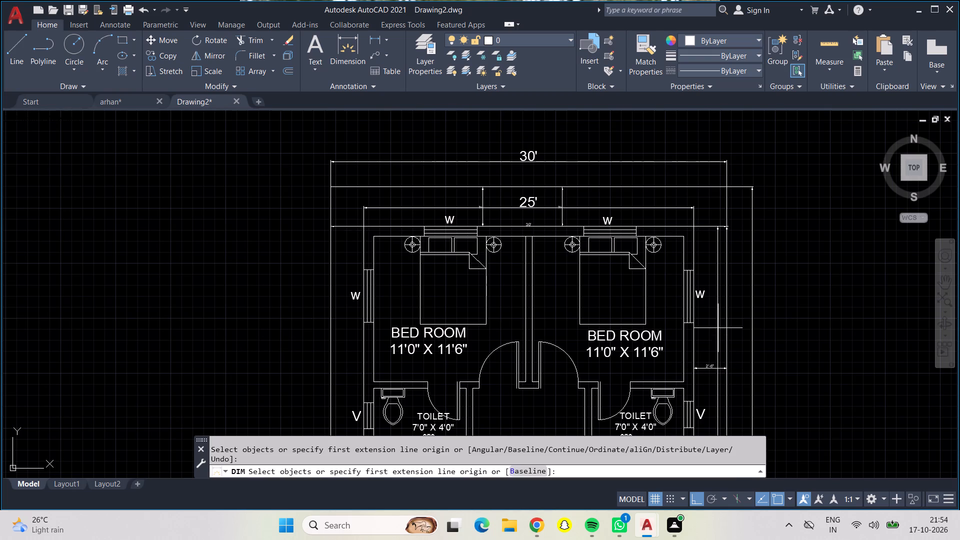
Dimension the gap between the left bedroom's outer wall and the left plot boundary, below the bedroom's side window.
click(348, 42)
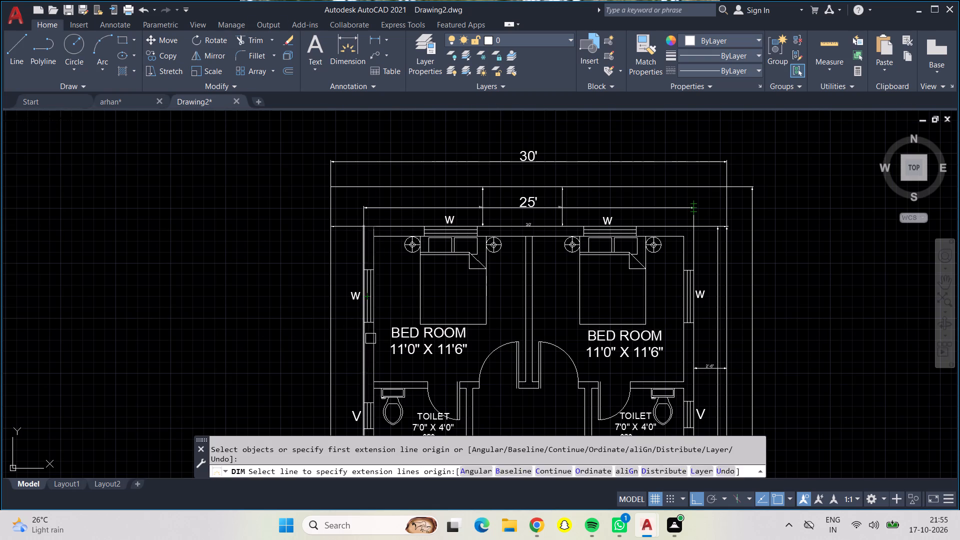
scroll(365, 369, up, 3)
click(353, 368)
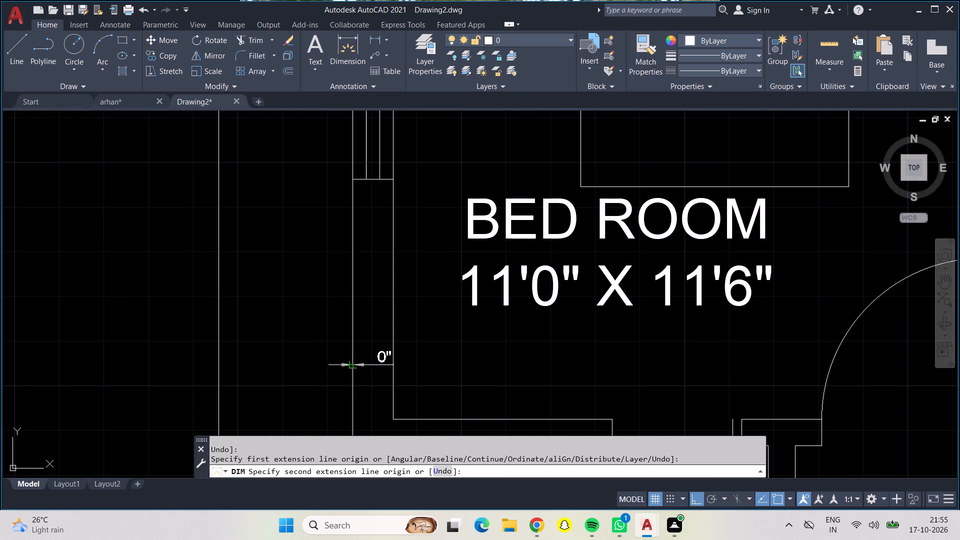
click(220, 362)
click(239, 355)
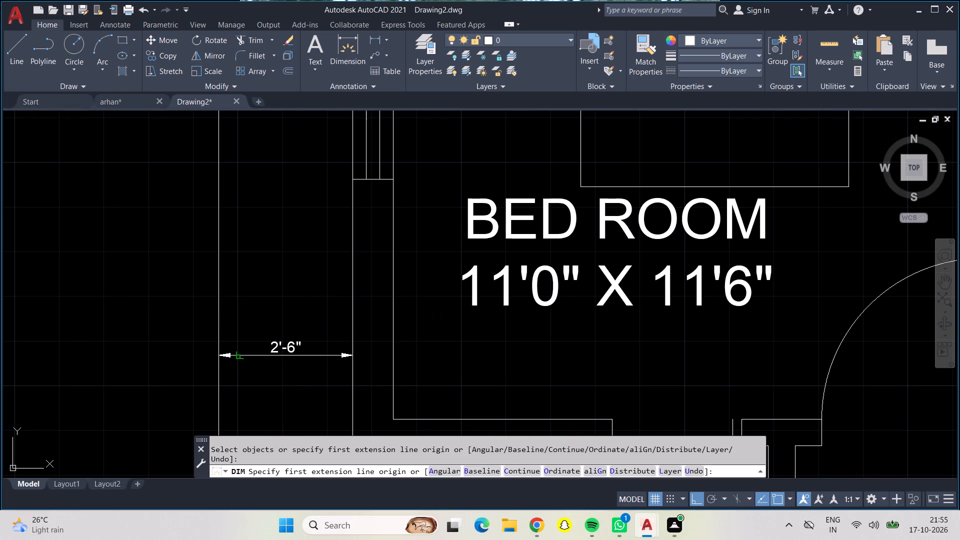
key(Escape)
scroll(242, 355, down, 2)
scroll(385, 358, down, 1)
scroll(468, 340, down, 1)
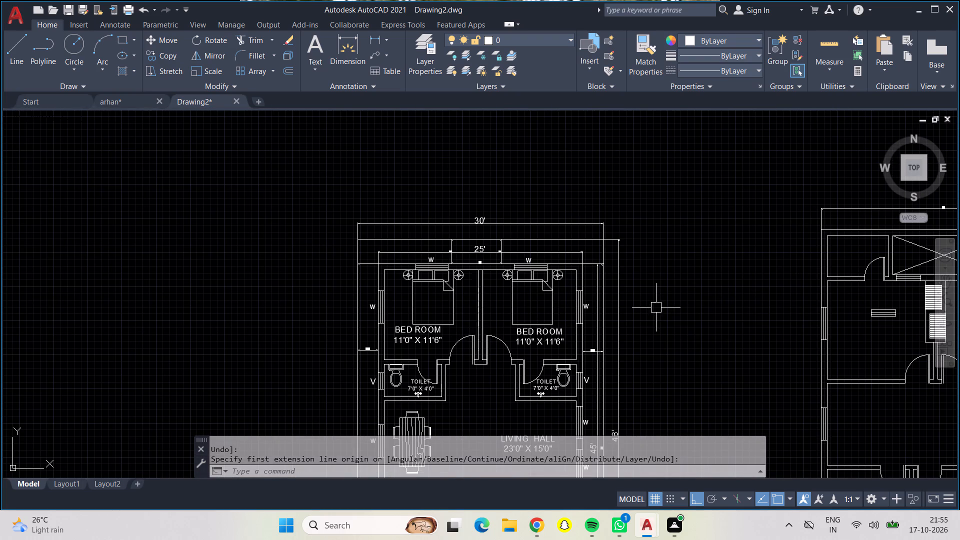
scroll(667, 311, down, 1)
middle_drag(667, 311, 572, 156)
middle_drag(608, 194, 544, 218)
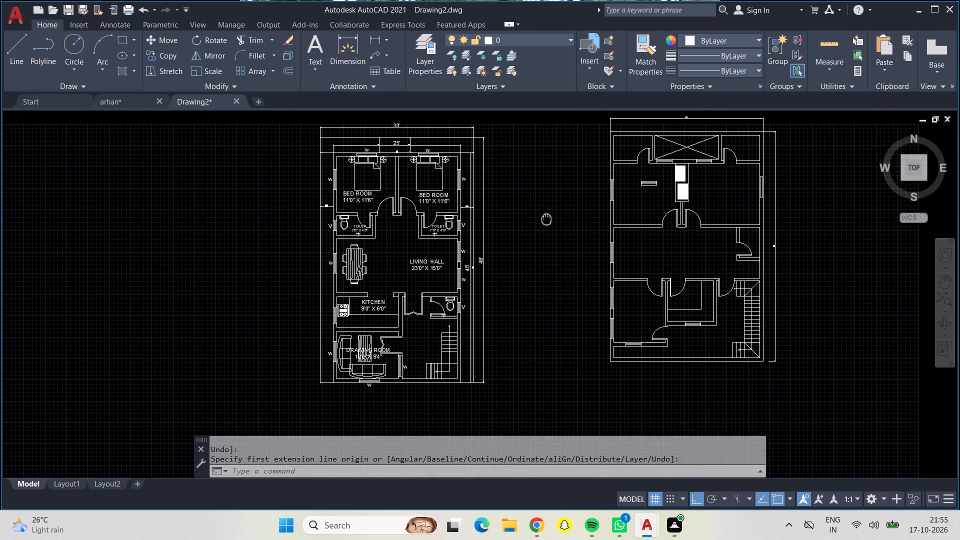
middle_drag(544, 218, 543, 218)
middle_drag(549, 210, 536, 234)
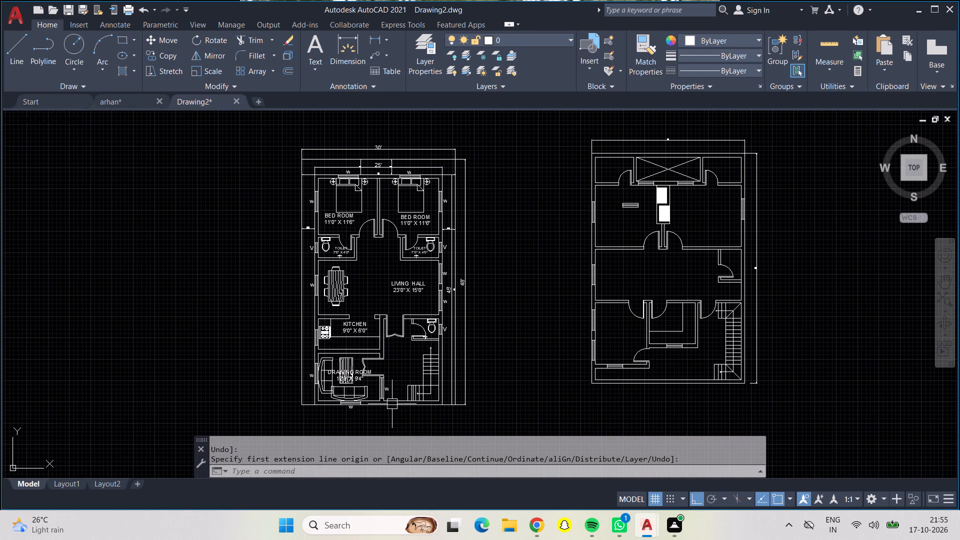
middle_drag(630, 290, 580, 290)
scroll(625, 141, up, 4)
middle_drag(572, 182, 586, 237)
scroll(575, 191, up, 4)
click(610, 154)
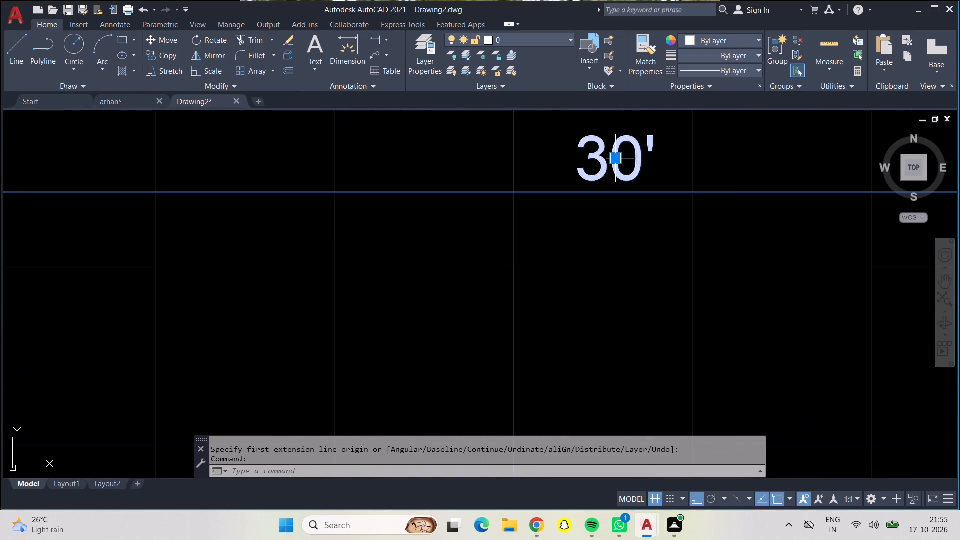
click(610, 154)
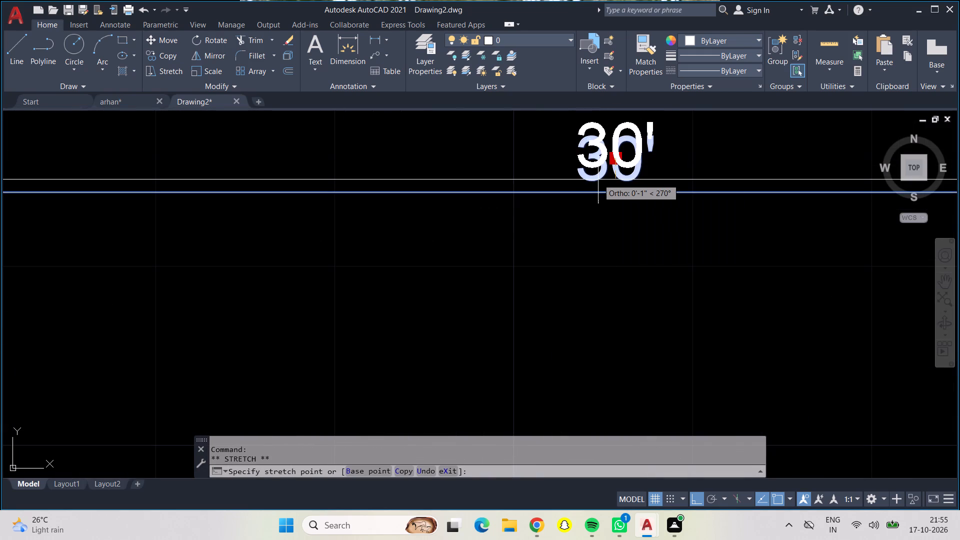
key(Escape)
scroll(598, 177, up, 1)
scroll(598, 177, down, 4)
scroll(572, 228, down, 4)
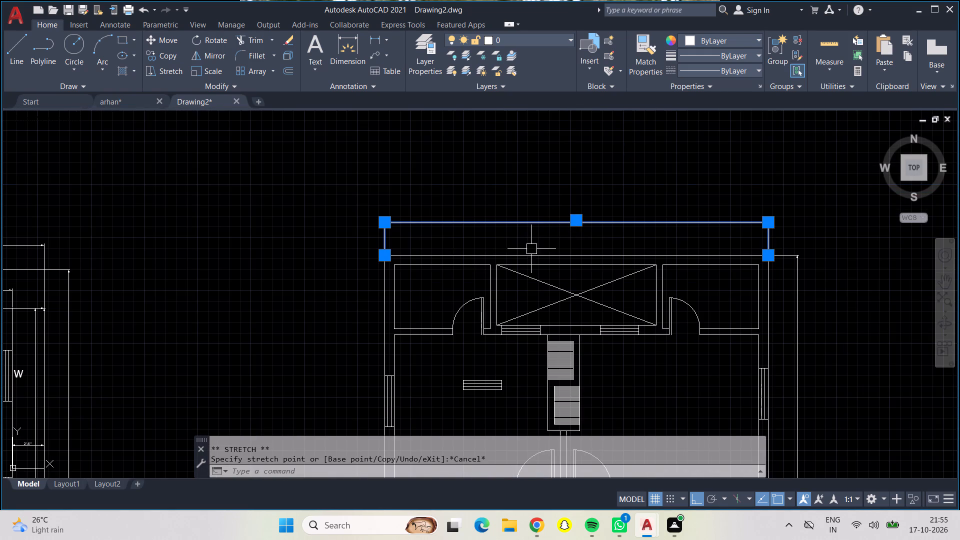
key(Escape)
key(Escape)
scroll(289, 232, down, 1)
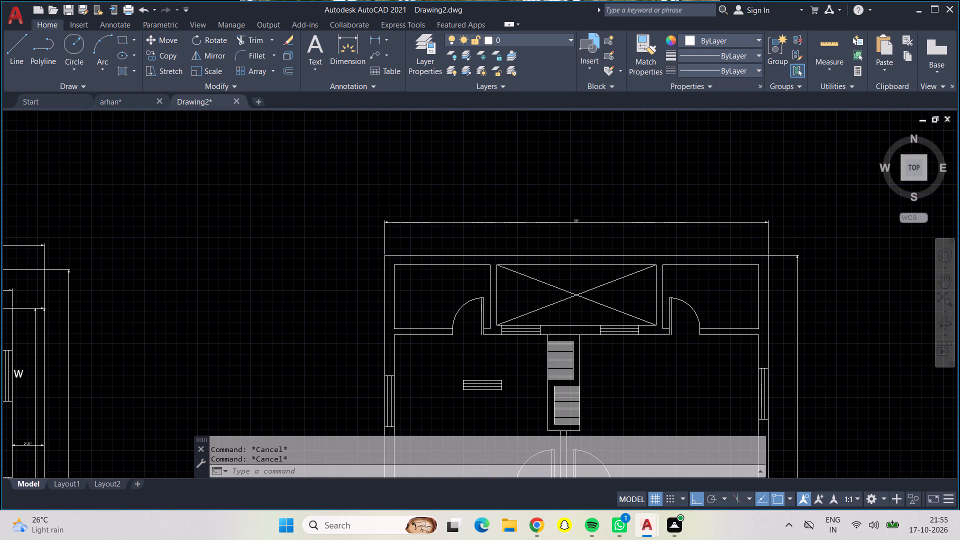
Copy the WC from the reference plan's right bedroom toilet to the top wall of the new plan's top-left corner room.
middle_drag(287, 229, 387, 226)
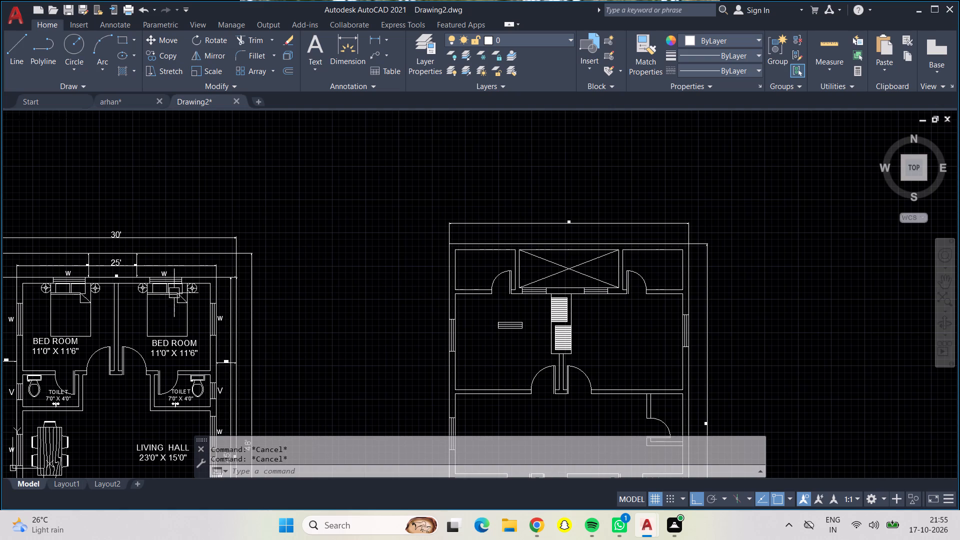
click(196, 379)
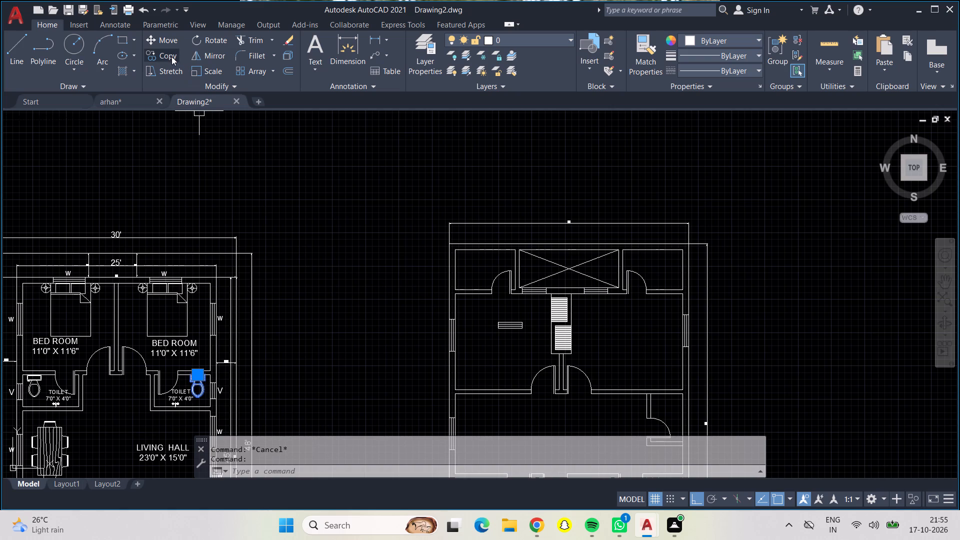
click(170, 53)
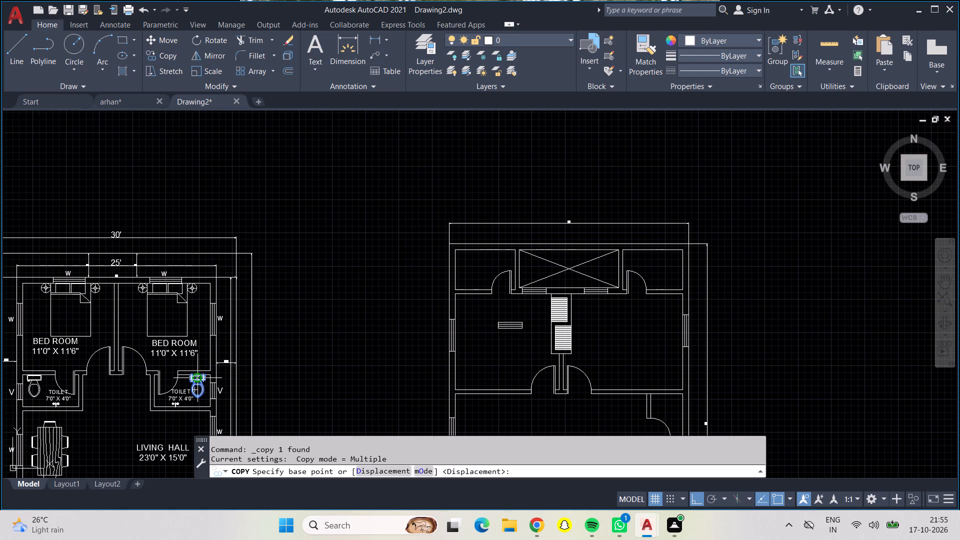
click(194, 374)
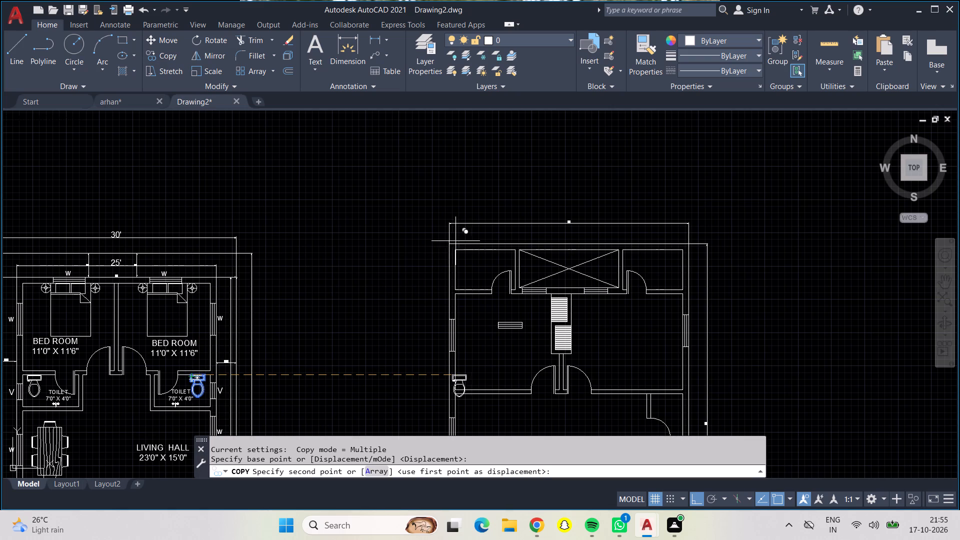
key(F8)
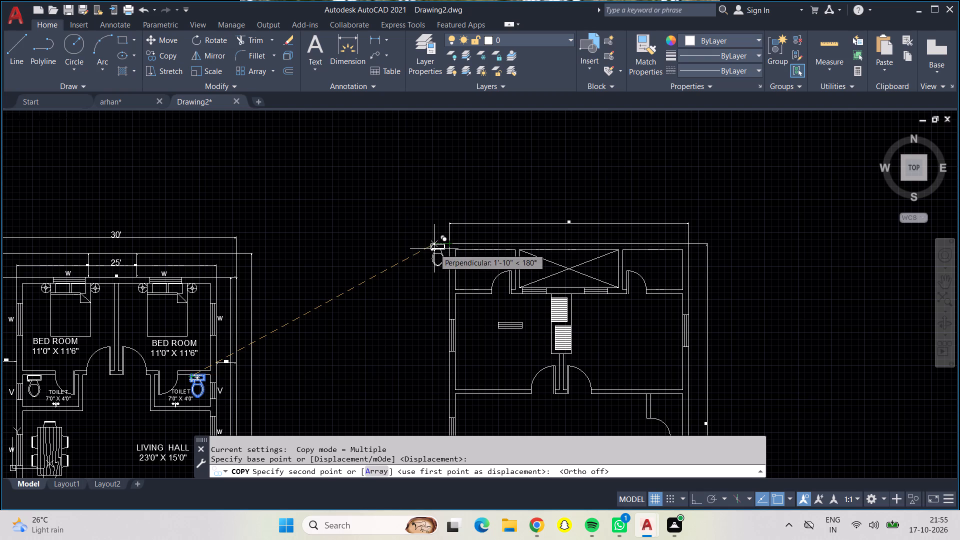
scroll(484, 259, up, 2)
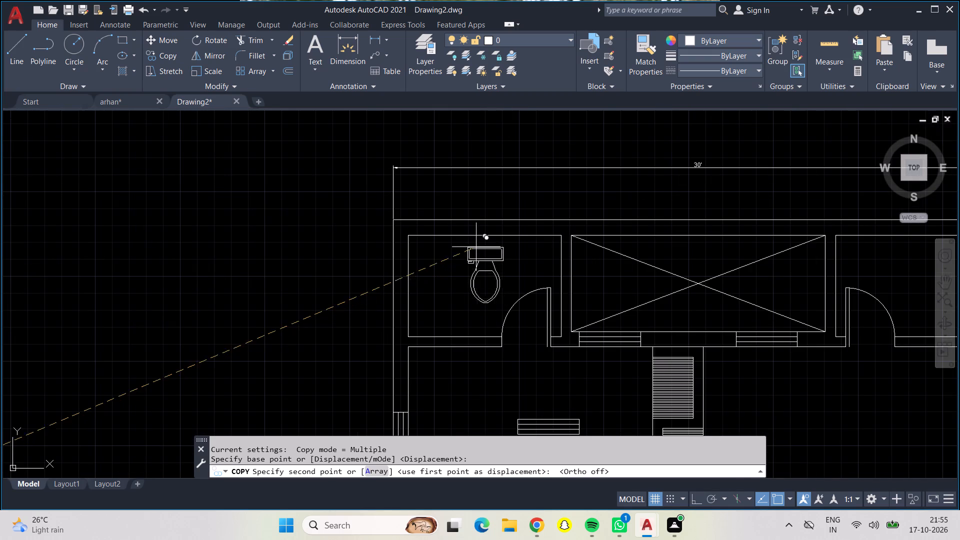
scroll(446, 240, up, 3)
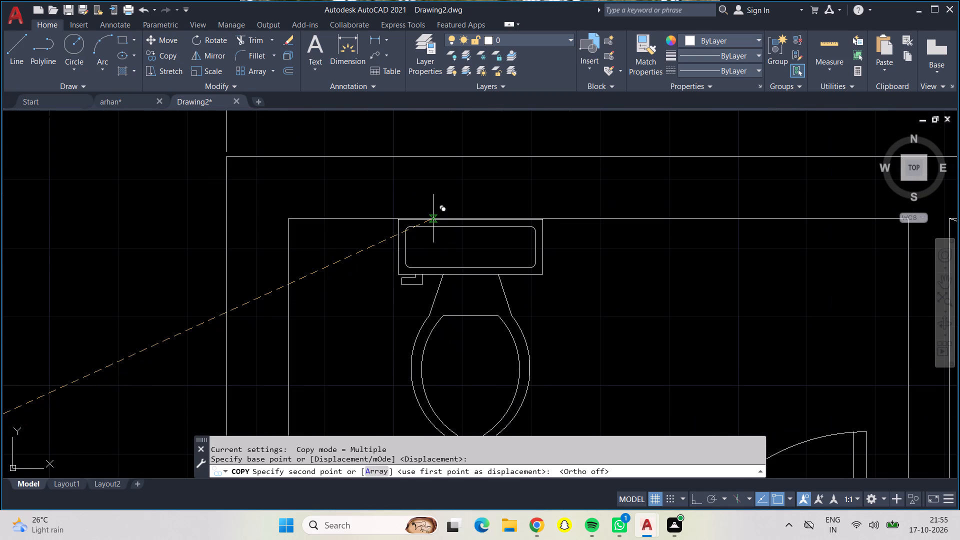
click(433, 217)
Place another copy of the WC against the top wall of the new plan's top-right corner room.
scroll(435, 225, down, 2)
scroll(832, 265, down, 1)
middle_drag(832, 265, 620, 262)
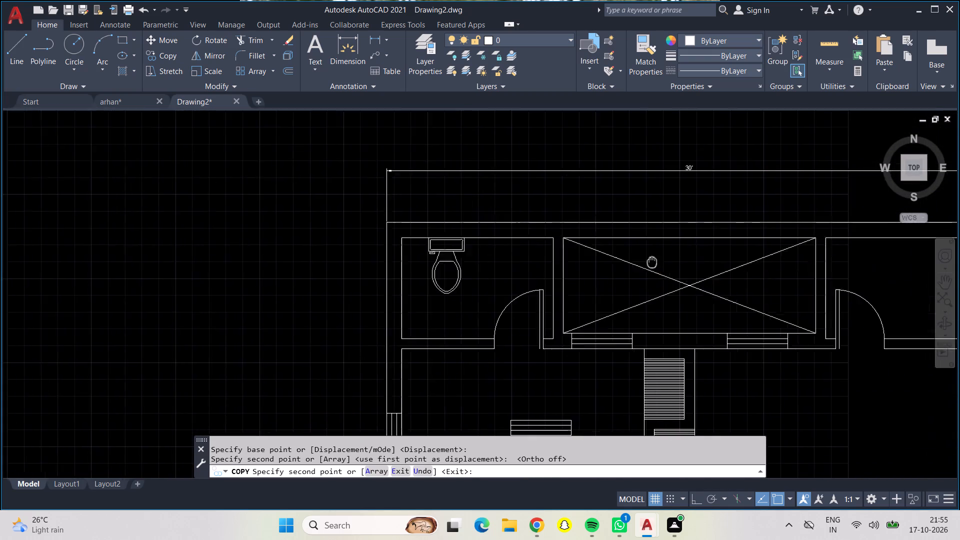
middle_drag(620, 262, 346, 279)
scroll(589, 260, up, 2)
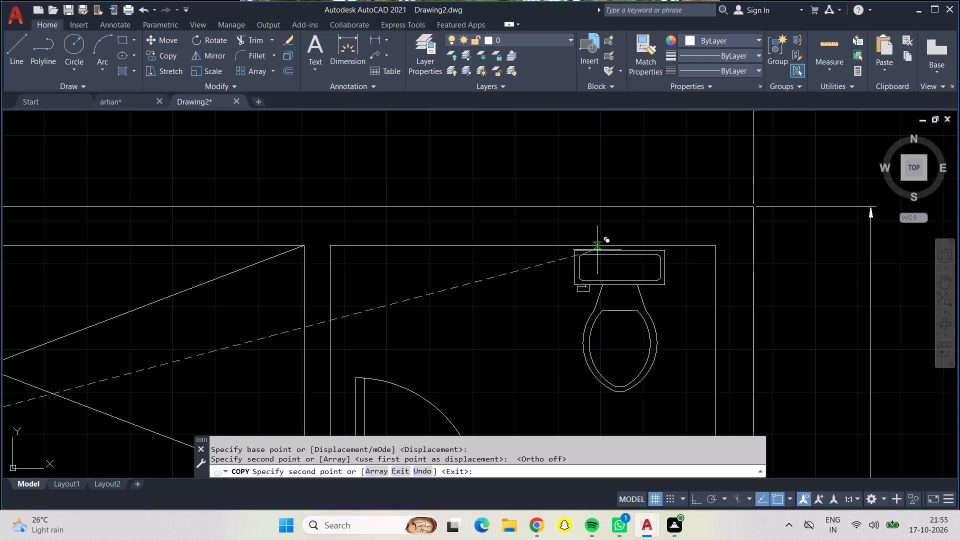
click(607, 245)
scroll(605, 246, up, 1)
scroll(605, 247, down, 3)
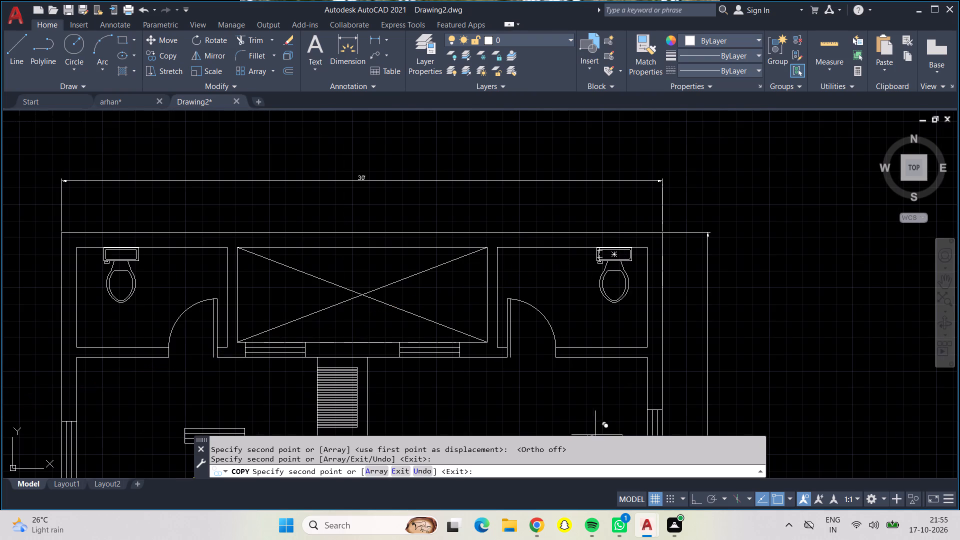
Place a third copy of the WC against the upper wall of the small toilet in the new plan's middle hall.
scroll(586, 400, up, 1)
middle_drag(586, 400, 562, 145)
scroll(562, 145, down, 2)
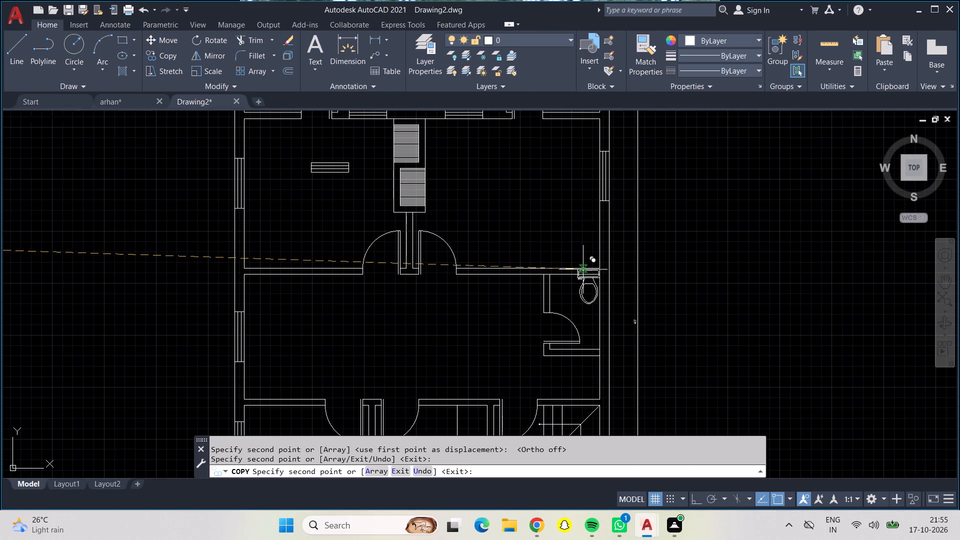
scroll(583, 269, down, 1)
scroll(583, 269, up, 4)
click(559, 280)
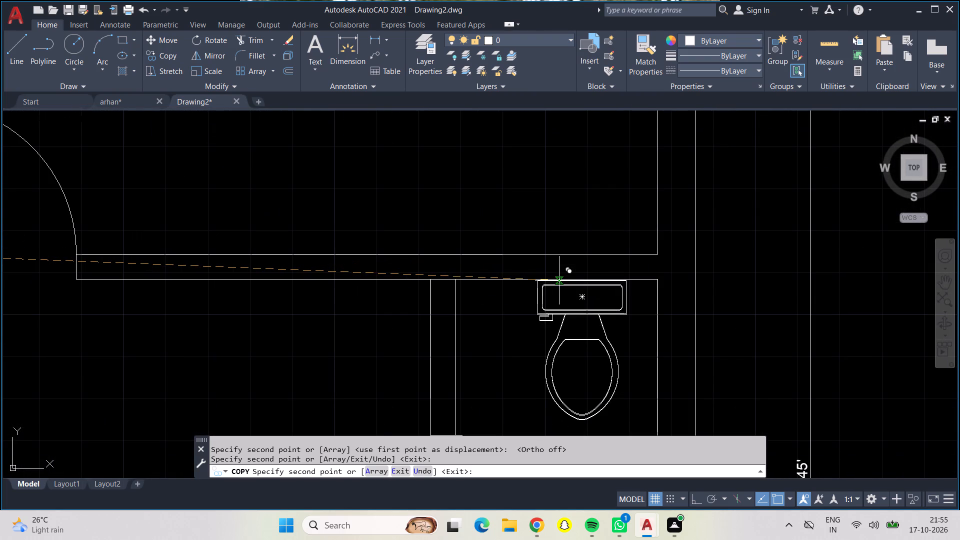
scroll(556, 286, down, 2)
scroll(509, 319, up, 1)
scroll(476, 343, down, 2)
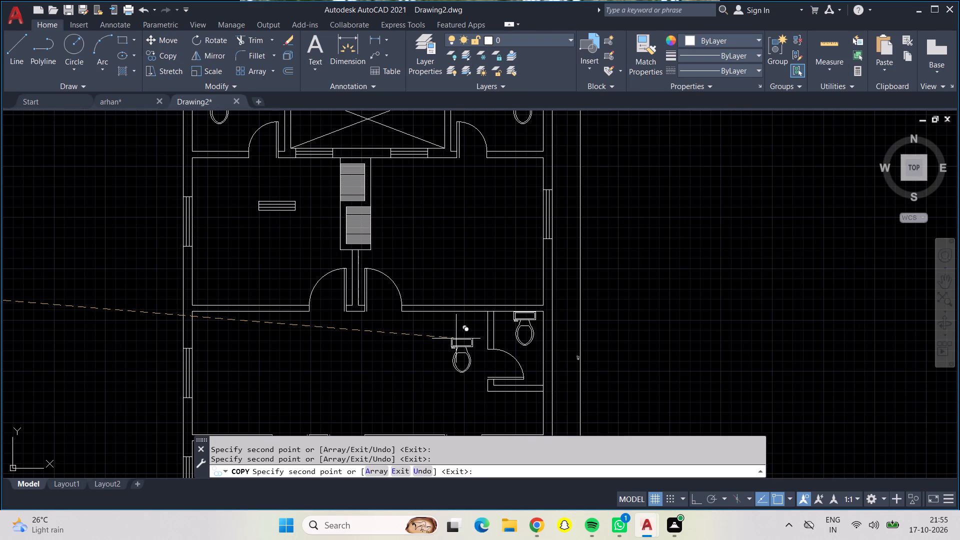
scroll(455, 337, down, 1)
middle_drag(459, 336, 487, 225)
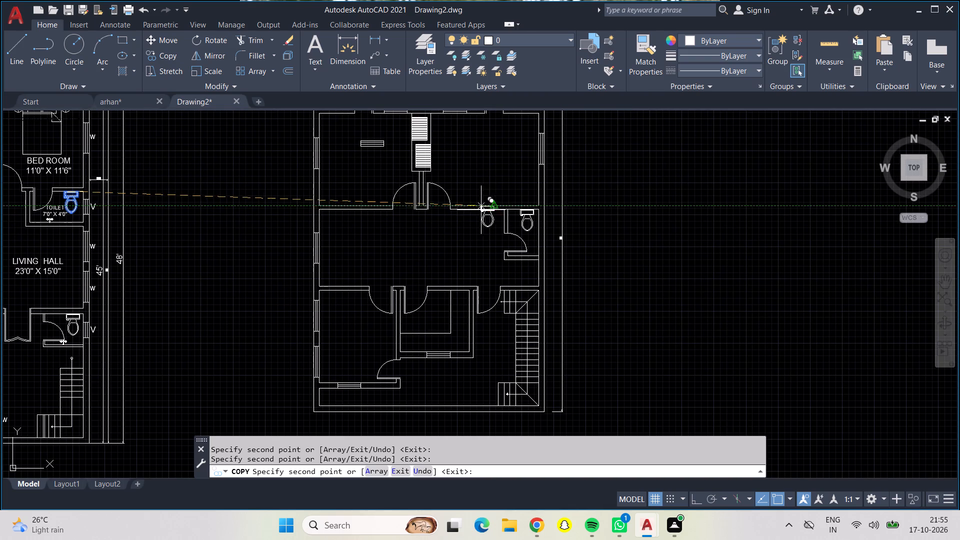
key(Return)
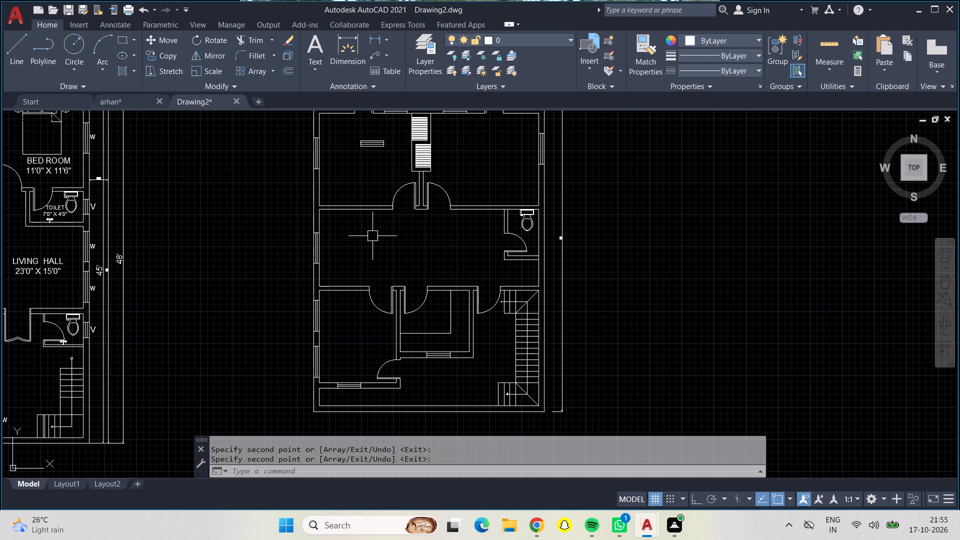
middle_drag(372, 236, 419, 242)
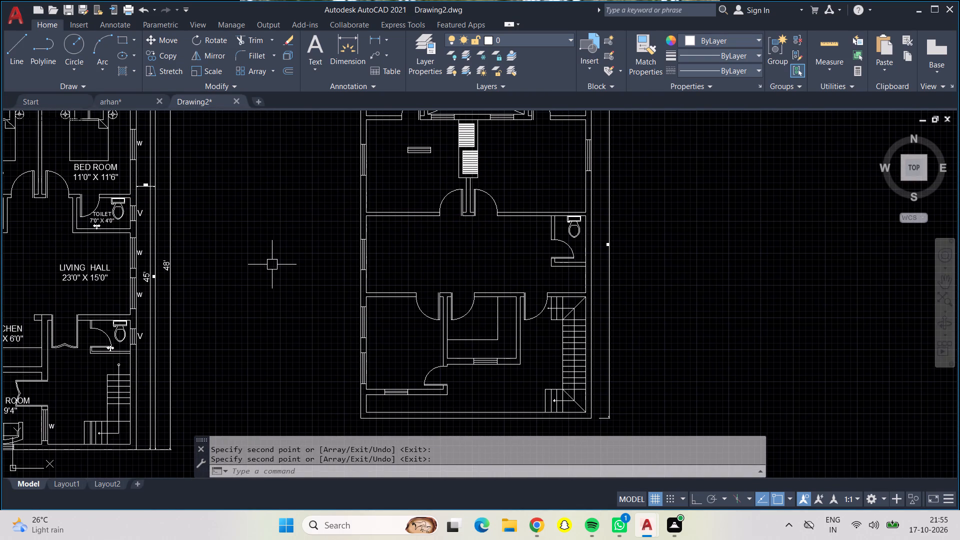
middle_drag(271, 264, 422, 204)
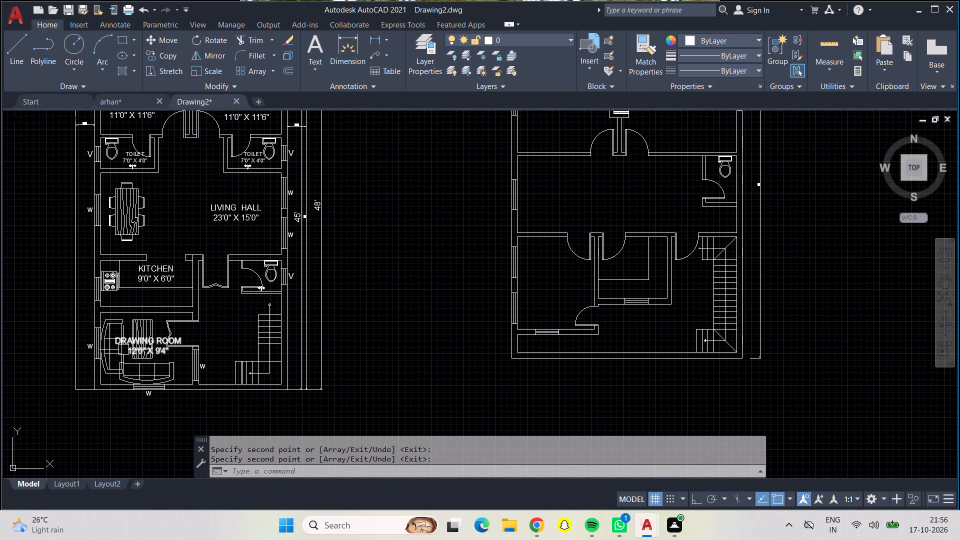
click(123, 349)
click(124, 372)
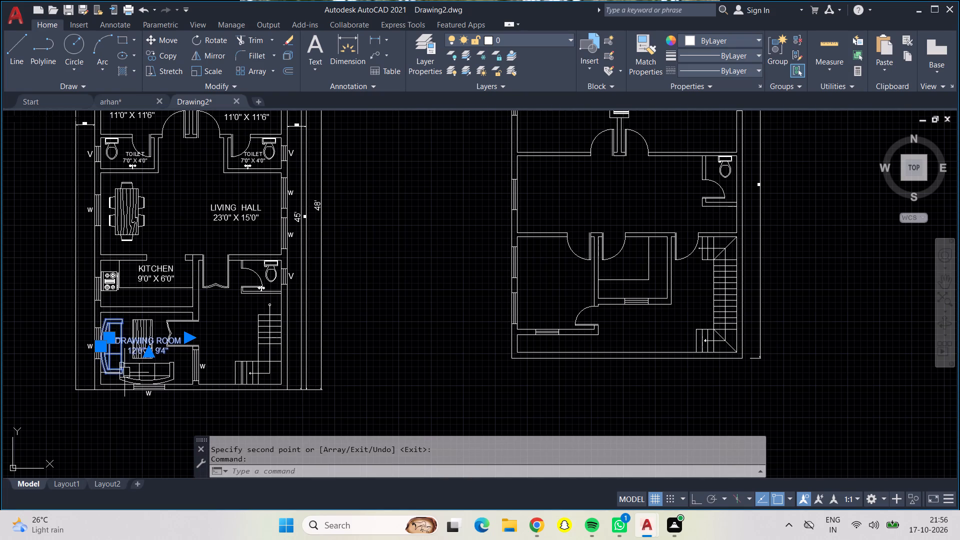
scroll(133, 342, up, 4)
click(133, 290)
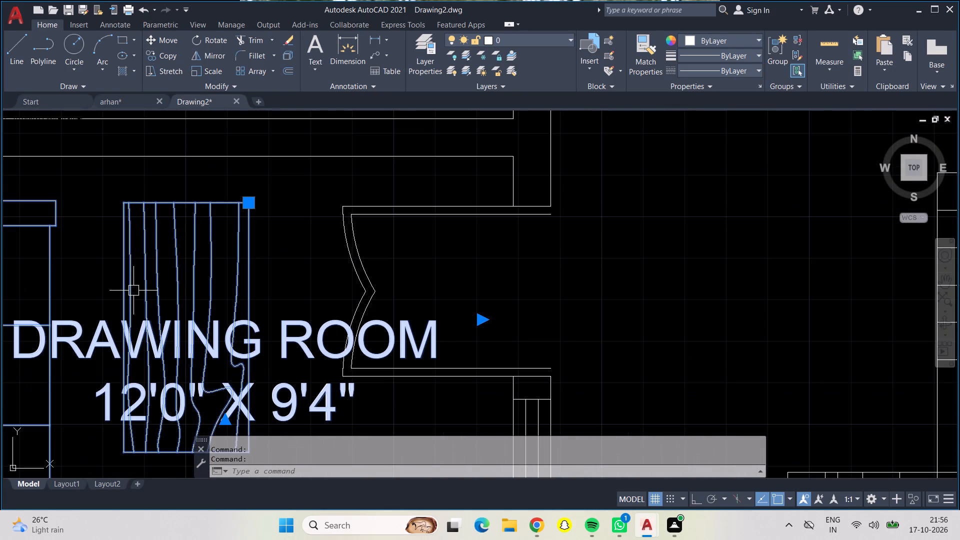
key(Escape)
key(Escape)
Copy both sofas and the wooden table from the reference plan's drawing room into the new plan's middle hall, by its left wall.
click(133, 278)
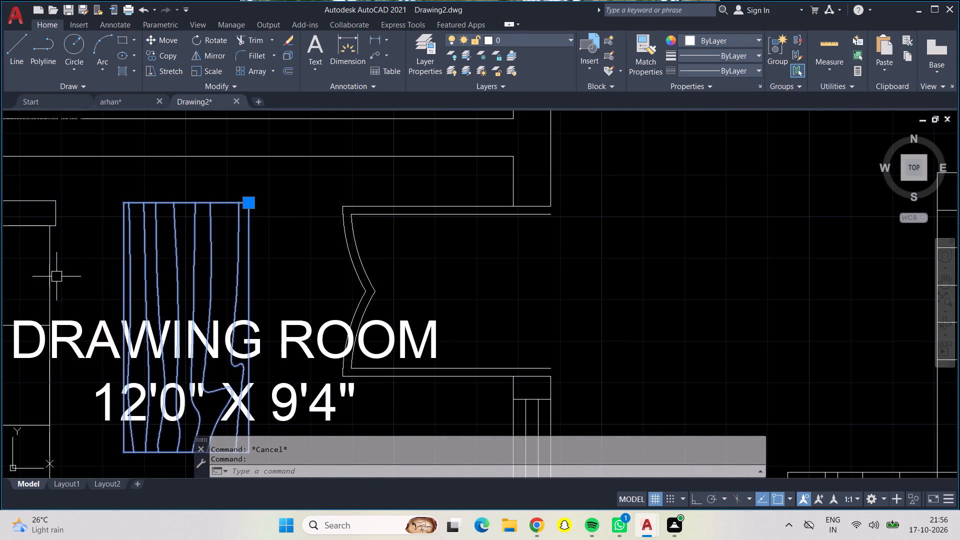
click(50, 273)
scroll(79, 260, down, 2)
click(102, 376)
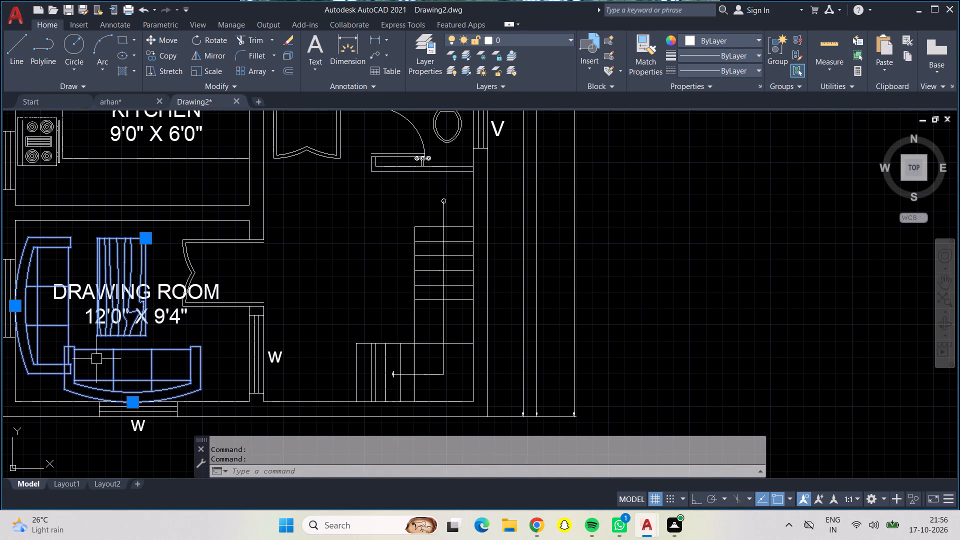
click(173, 59)
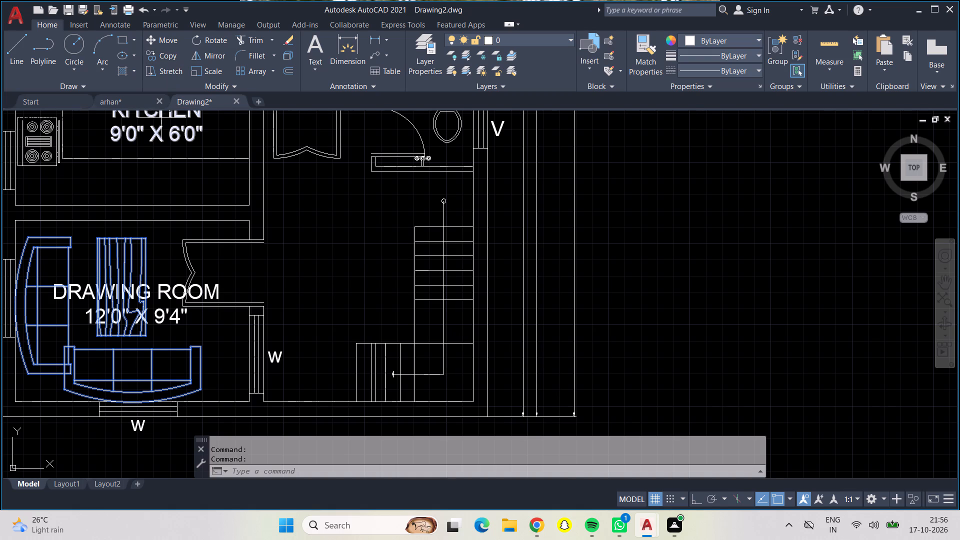
click(125, 256)
scroll(343, 257, down, 3)
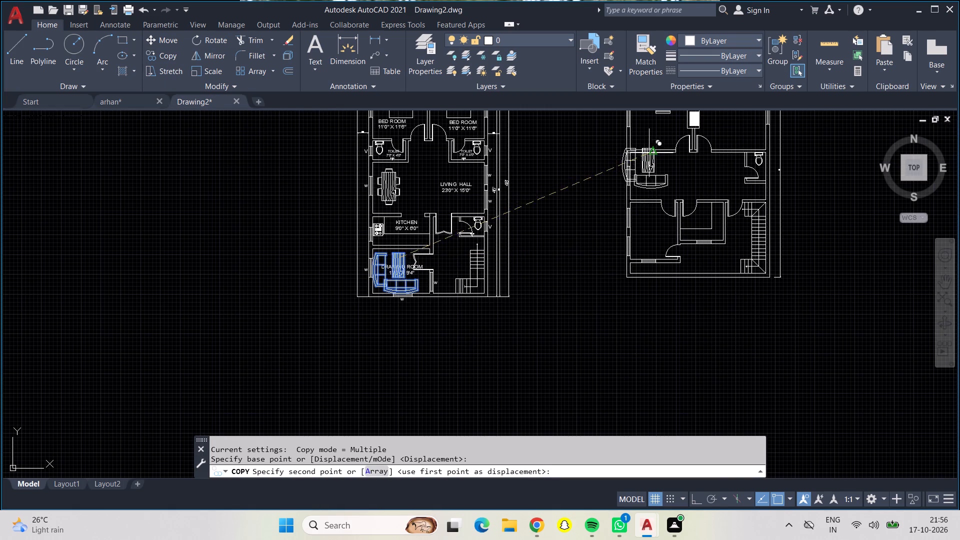
scroll(651, 158, down, 1)
scroll(651, 159, up, 2)
scroll(695, 179, up, 2)
scroll(661, 154, down, 1)
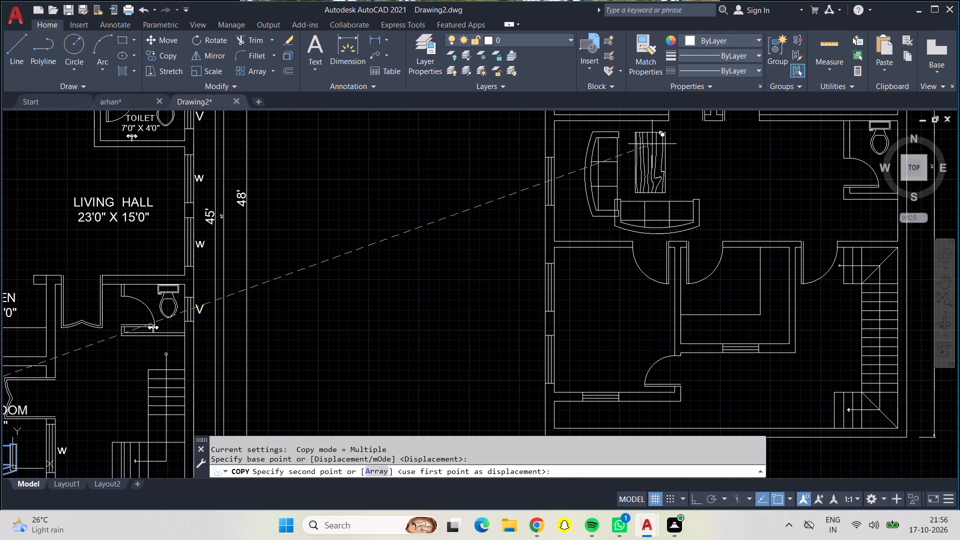
middle_drag(650, 144, 625, 206)
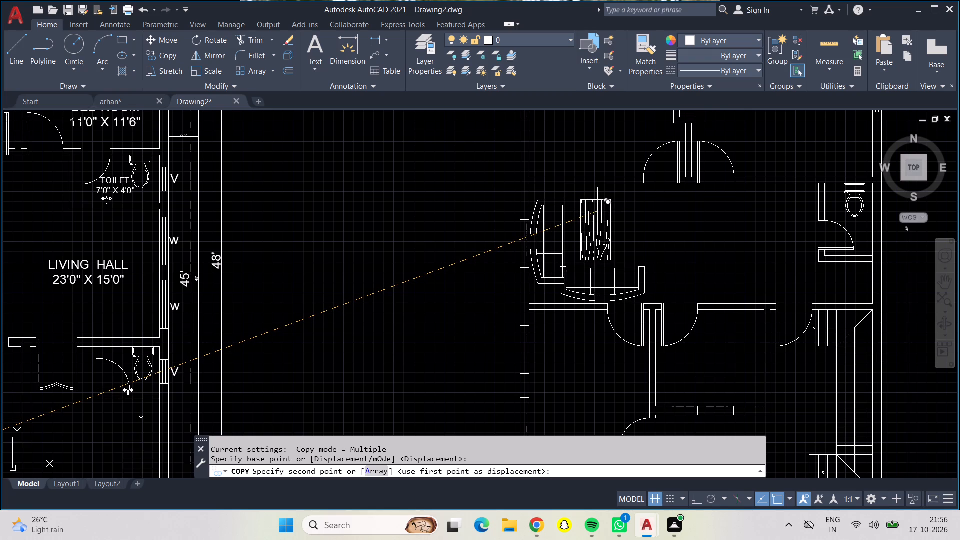
click(597, 211)
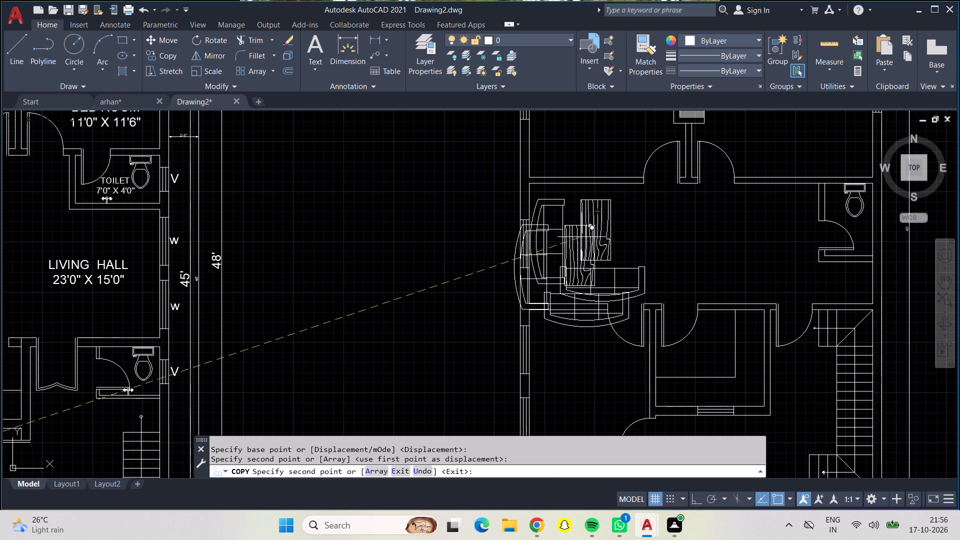
key(Escape)
Delete the copied horizontal sofa along the lower wall of the new plan's middle hall.
click(641, 278)
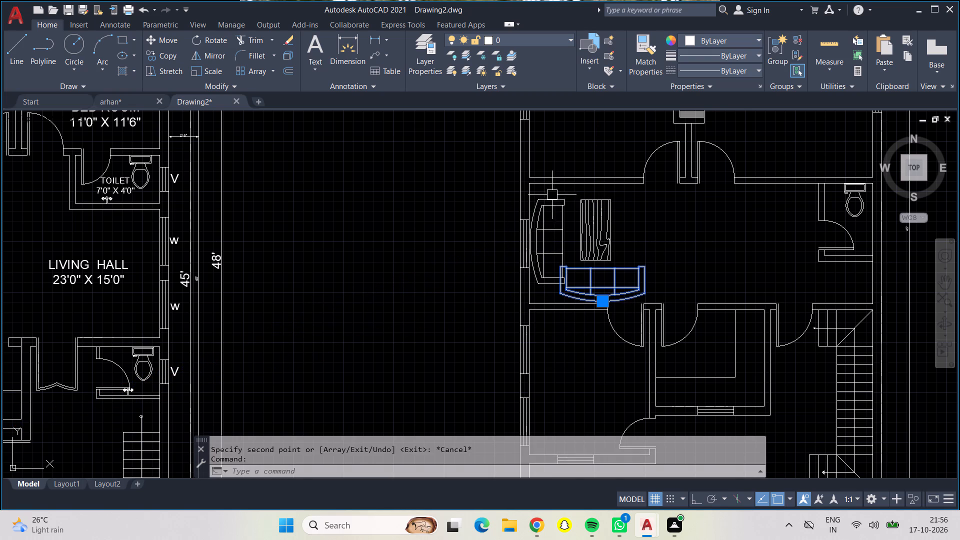
key(Delete)
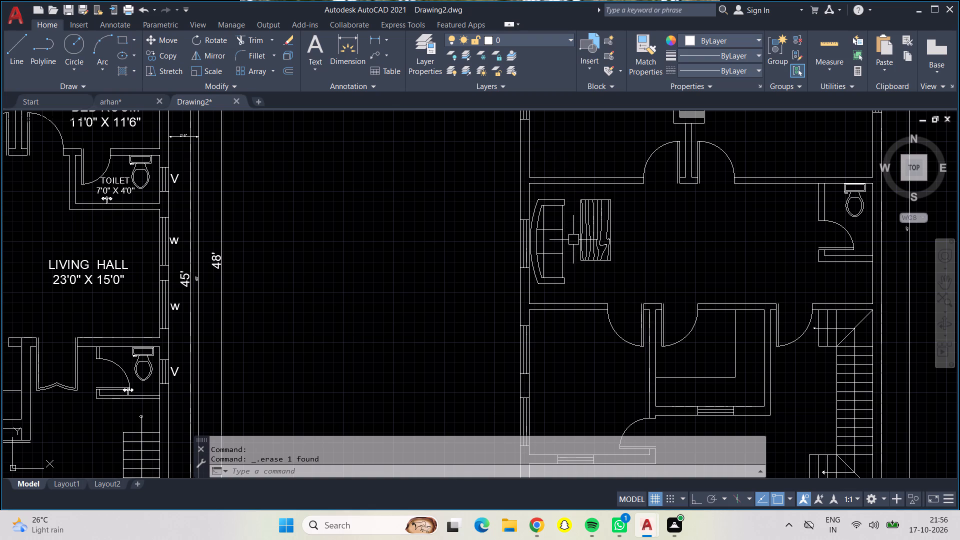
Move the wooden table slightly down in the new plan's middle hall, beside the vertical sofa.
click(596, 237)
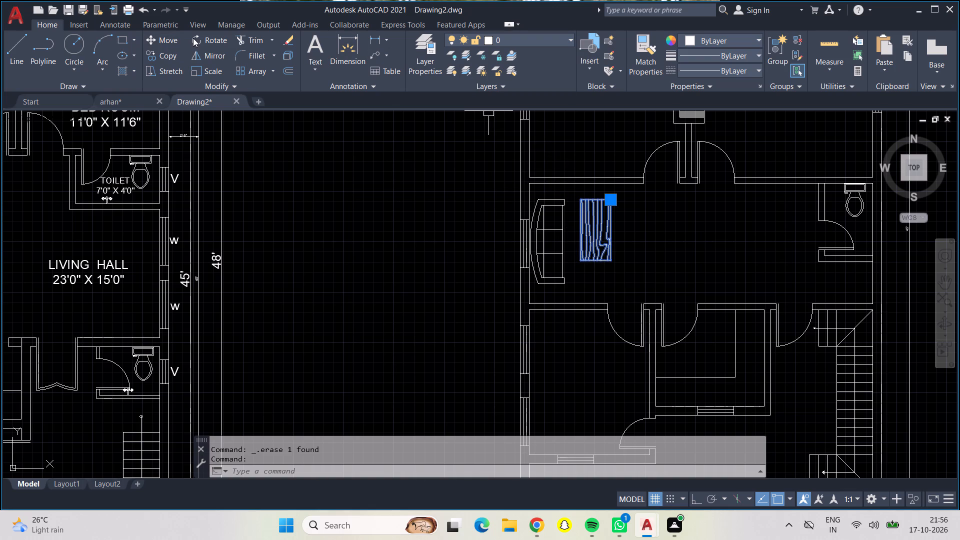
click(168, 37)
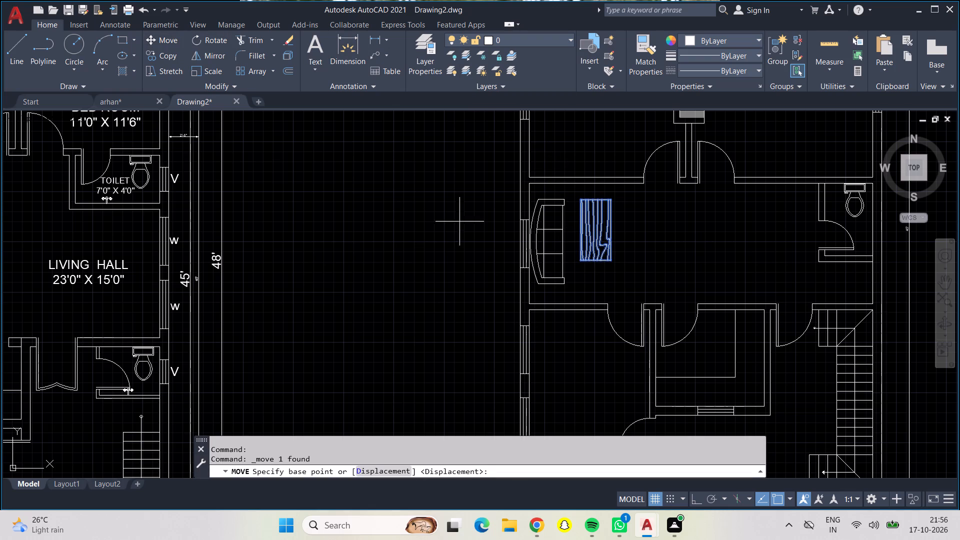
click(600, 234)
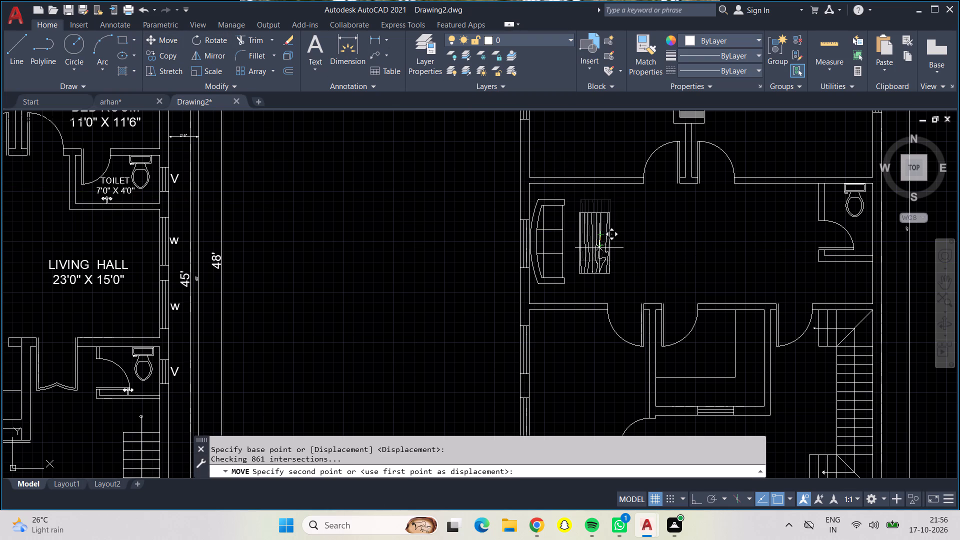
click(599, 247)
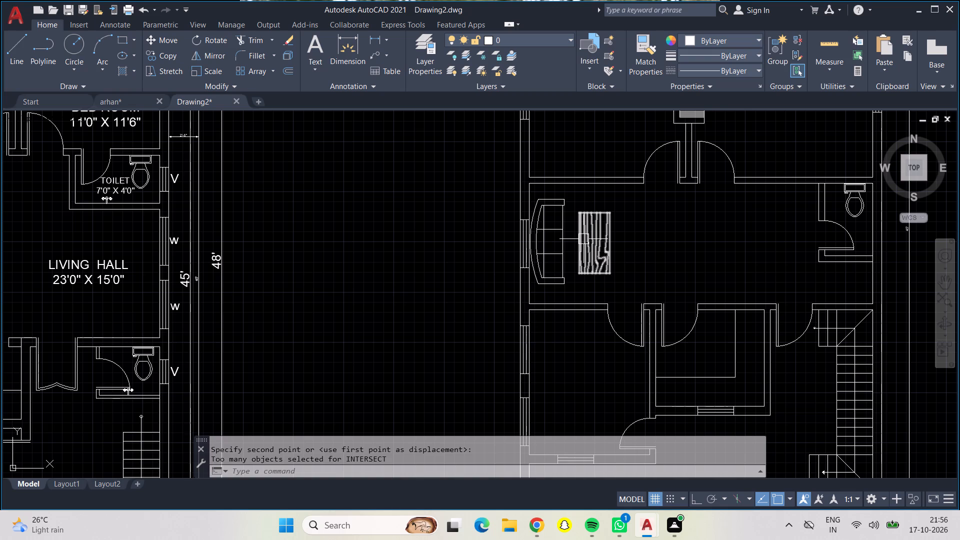
Move the vertical sofa up along the left wall, against the upper wall of the new plan's middle hall.
click(559, 237)
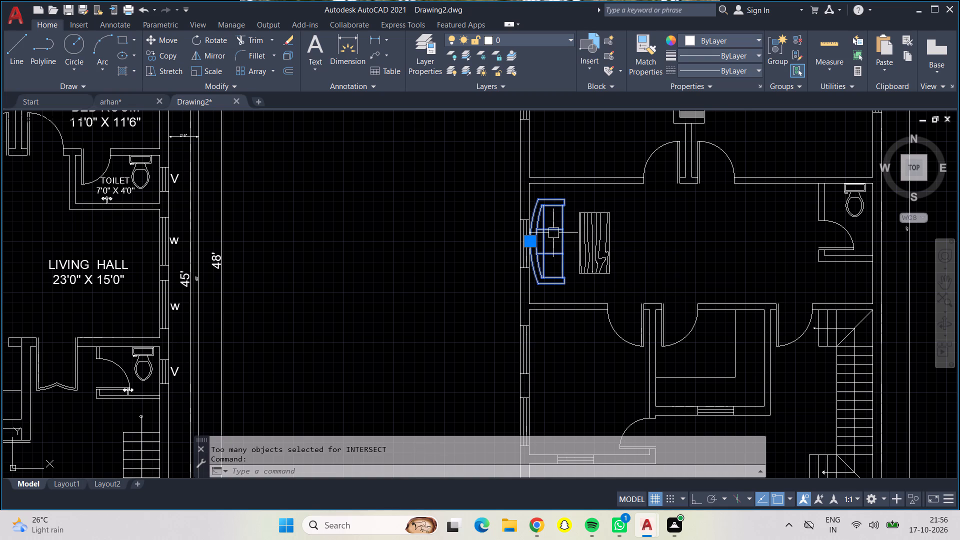
click(163, 38)
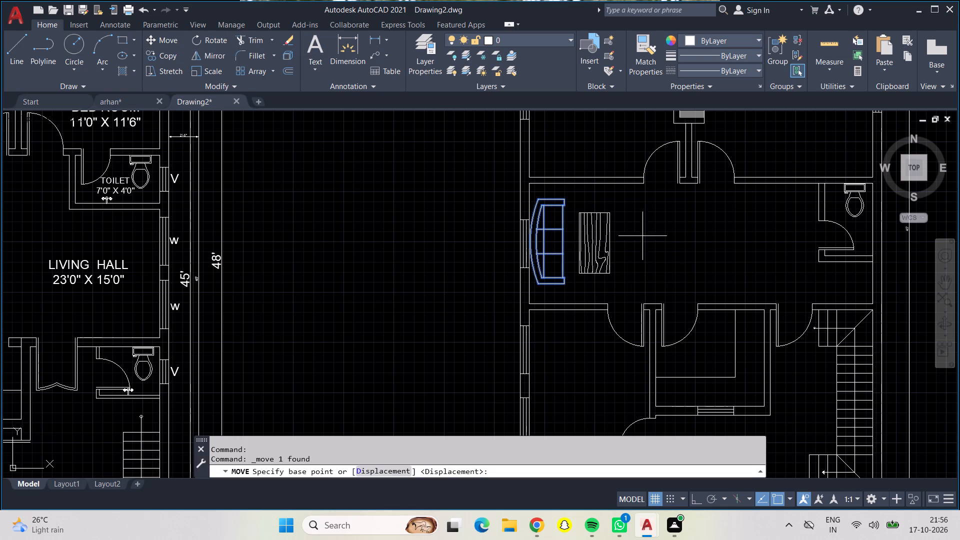
click(550, 196)
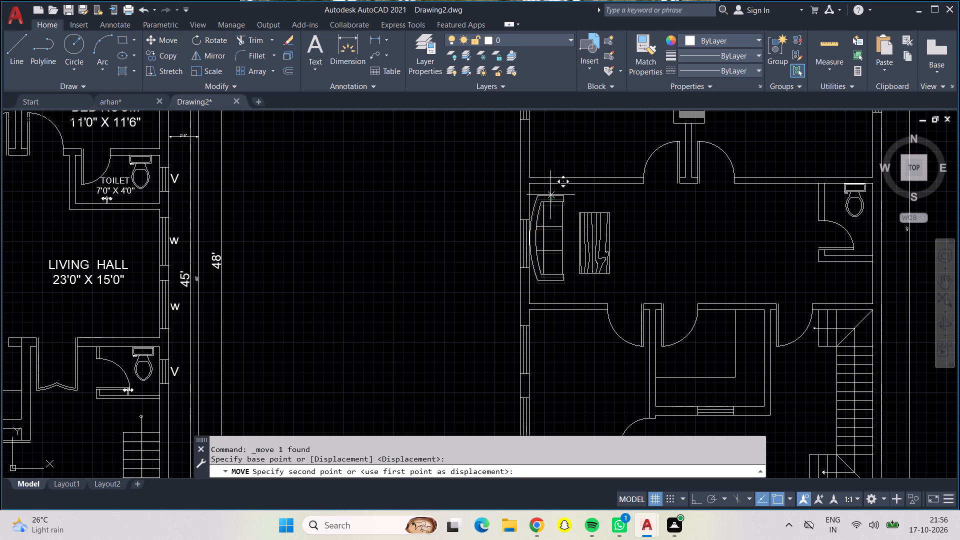
click(550, 181)
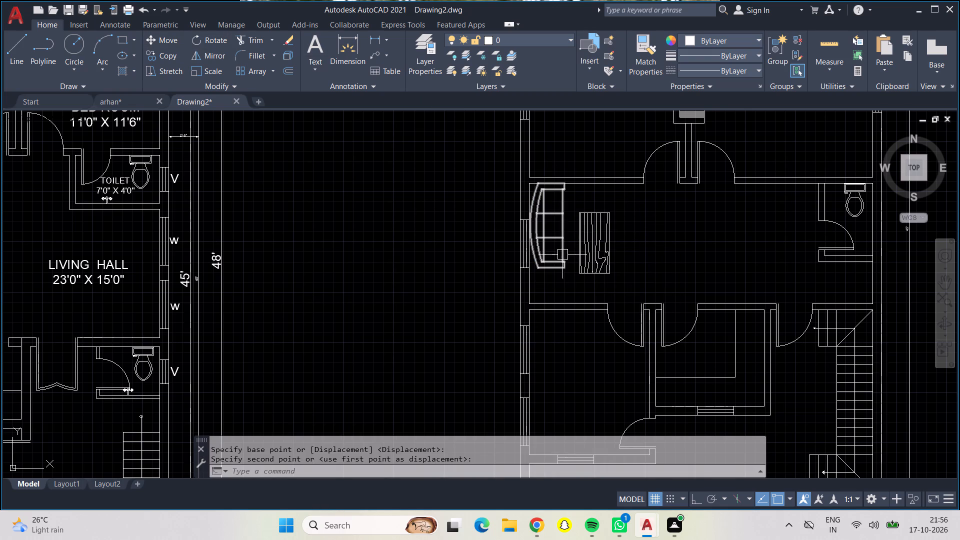
Move the wooden table slightly up so it lines up with the vertical sofa in the middle hall.
click(602, 249)
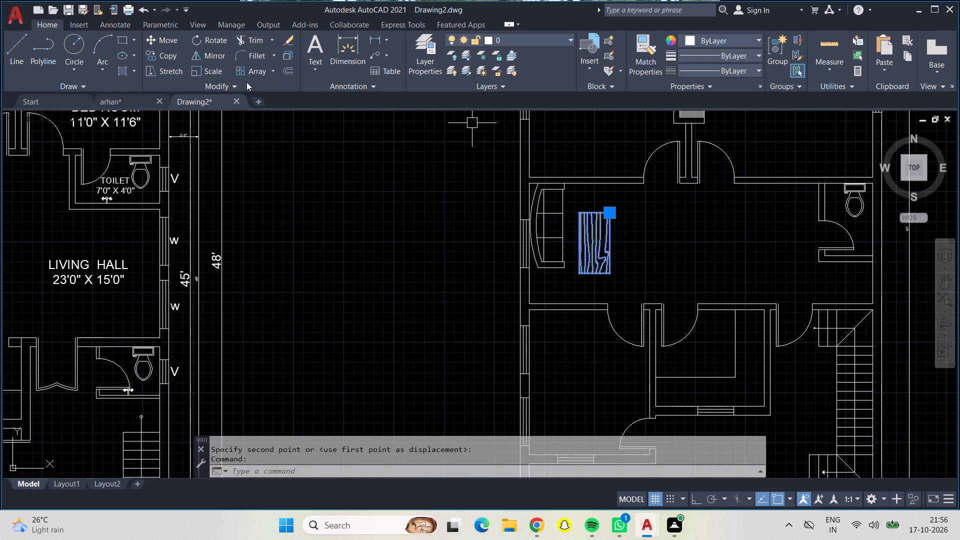
click(163, 40)
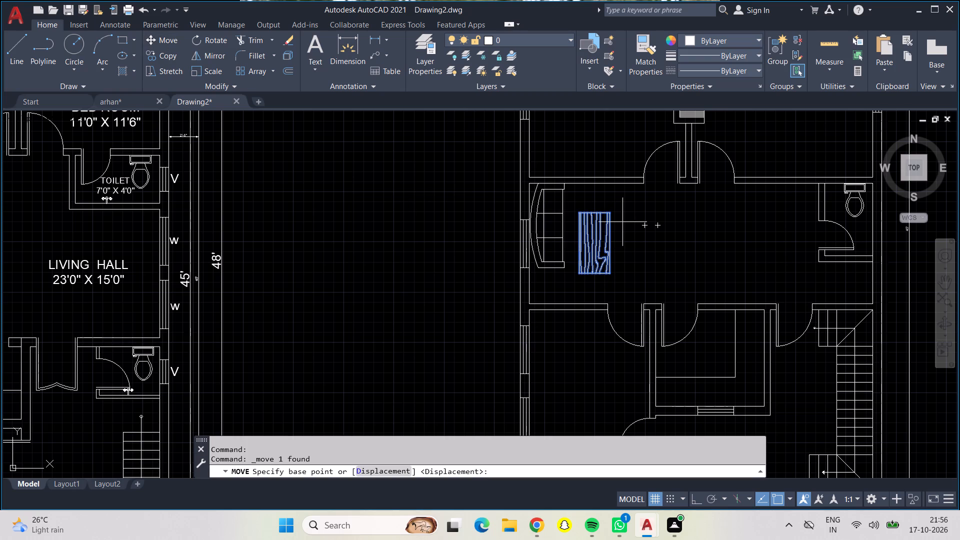
click(600, 213)
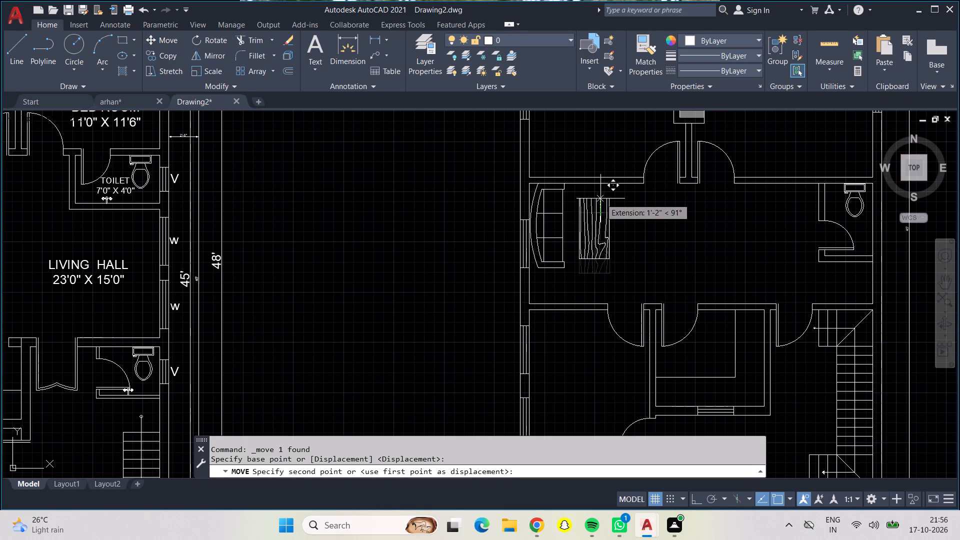
click(600, 198)
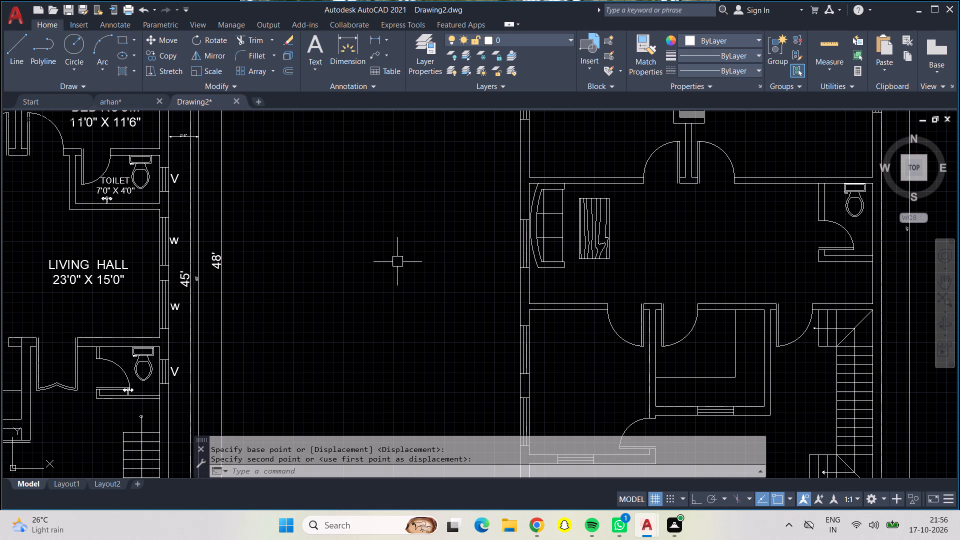
Insert the Sofa - Roundback Loveseat 5 ft. block from DesignCenter's Home - Space Planner drawing near the middle hall's lower wall.
key(ctrl+2)
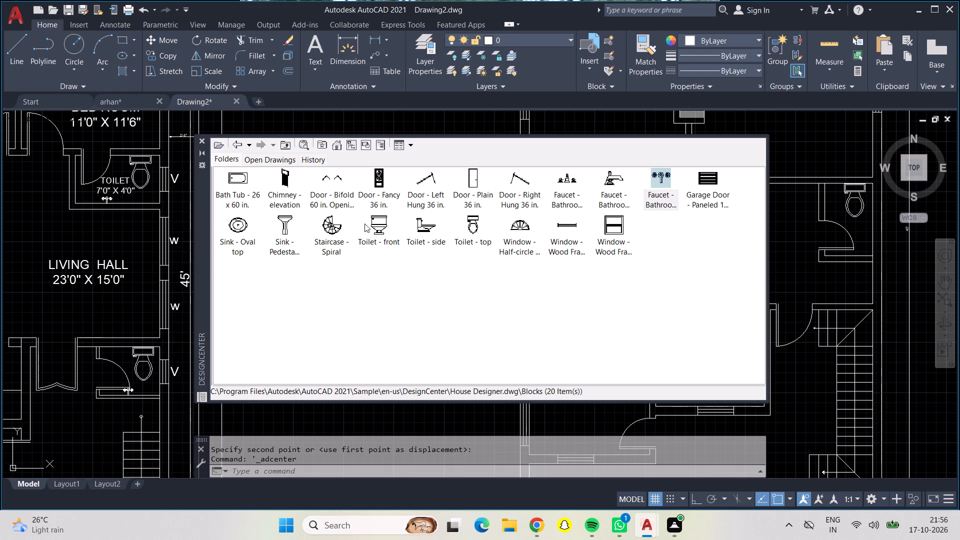
click(237, 139)
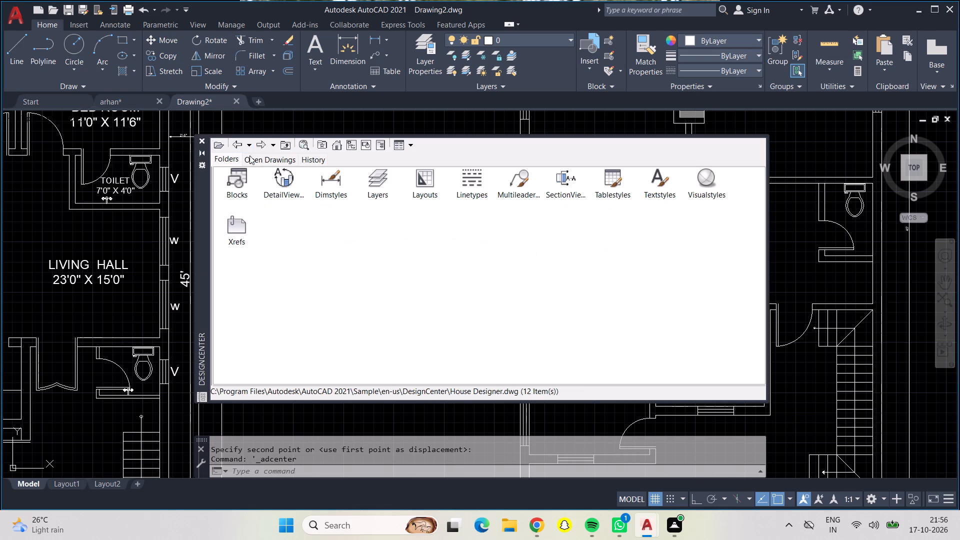
click(234, 142)
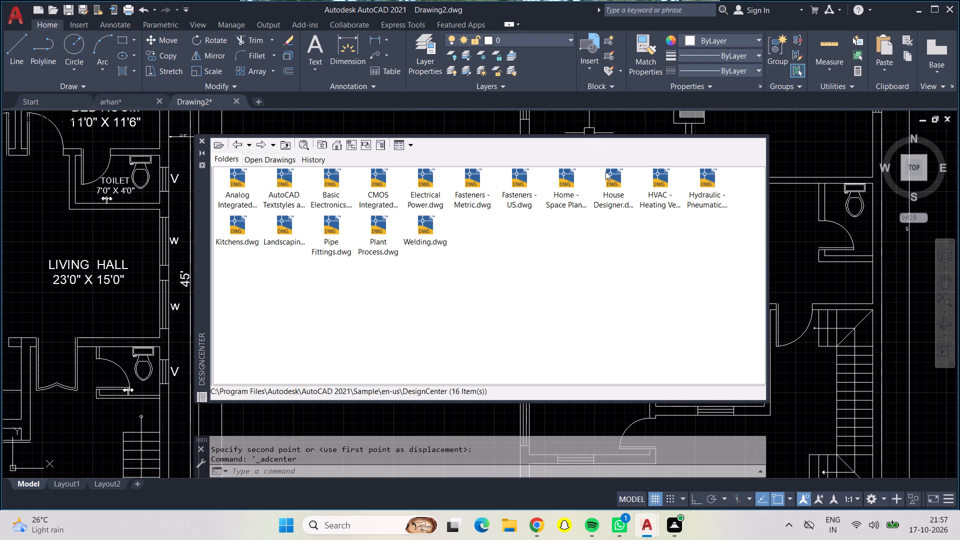
triple_click(612, 178)
double_click(241, 174)
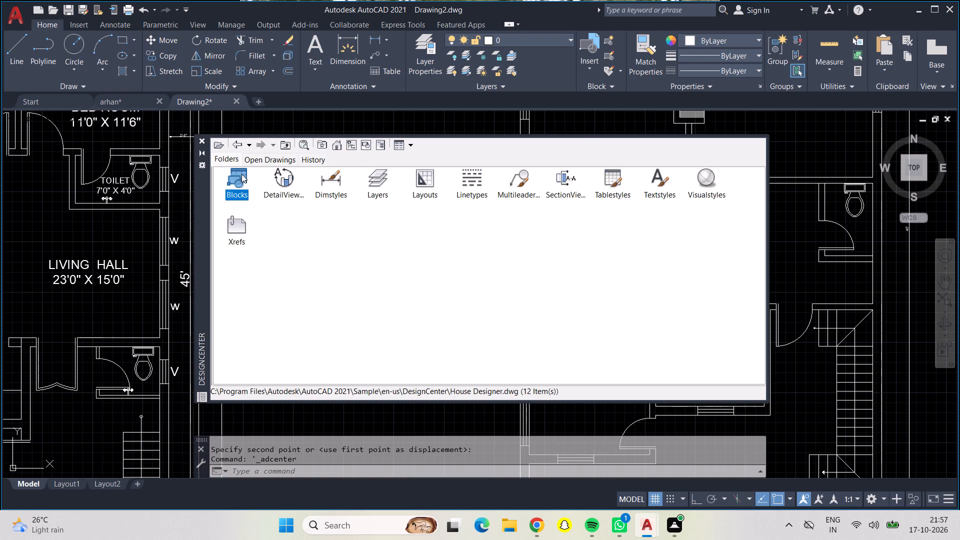
double_click(236, 143)
click(238, 147)
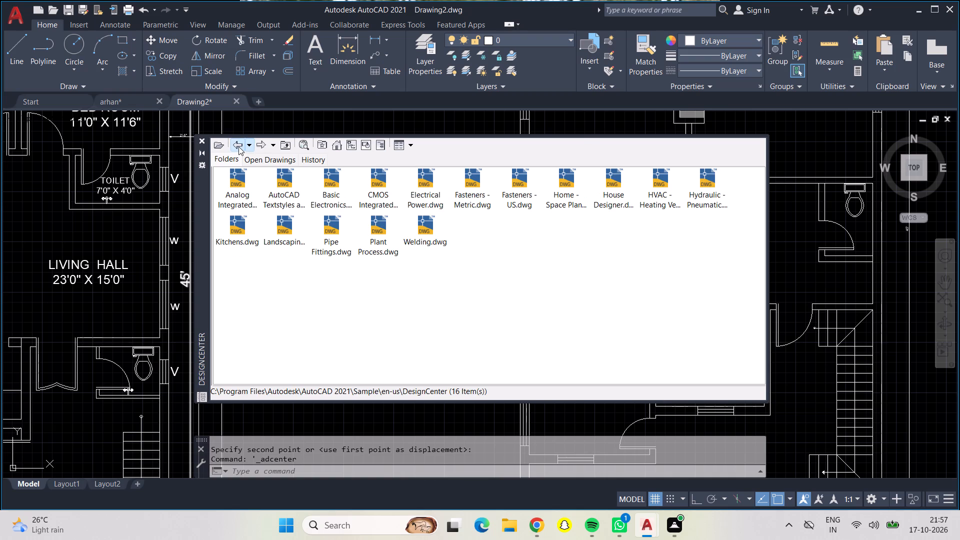
double_click(561, 185)
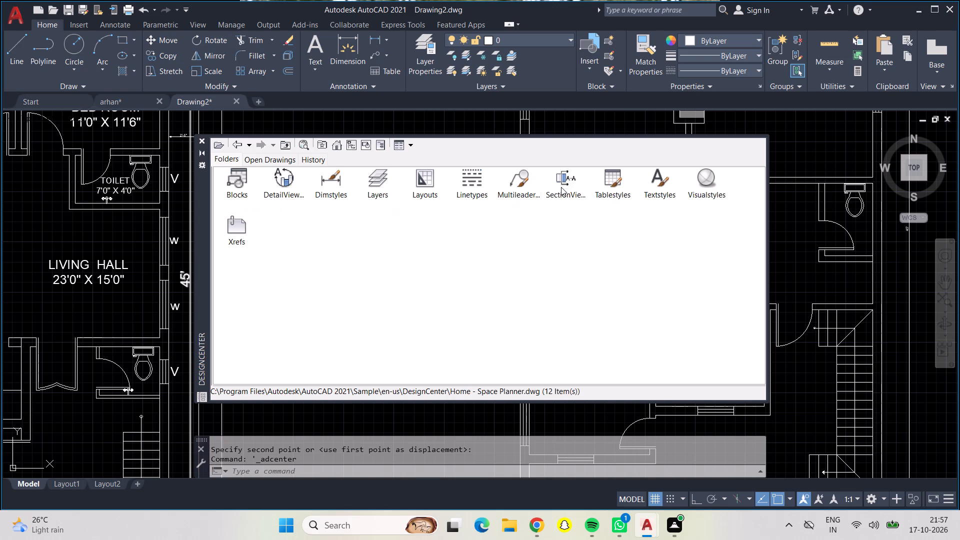
click(234, 175)
drag(234, 175, 263, 196)
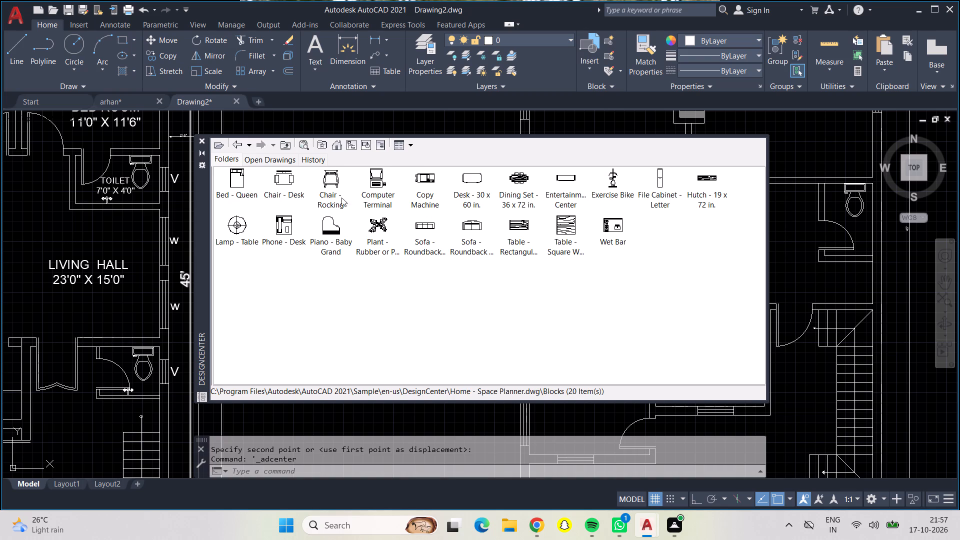
drag(471, 227, 553, 232)
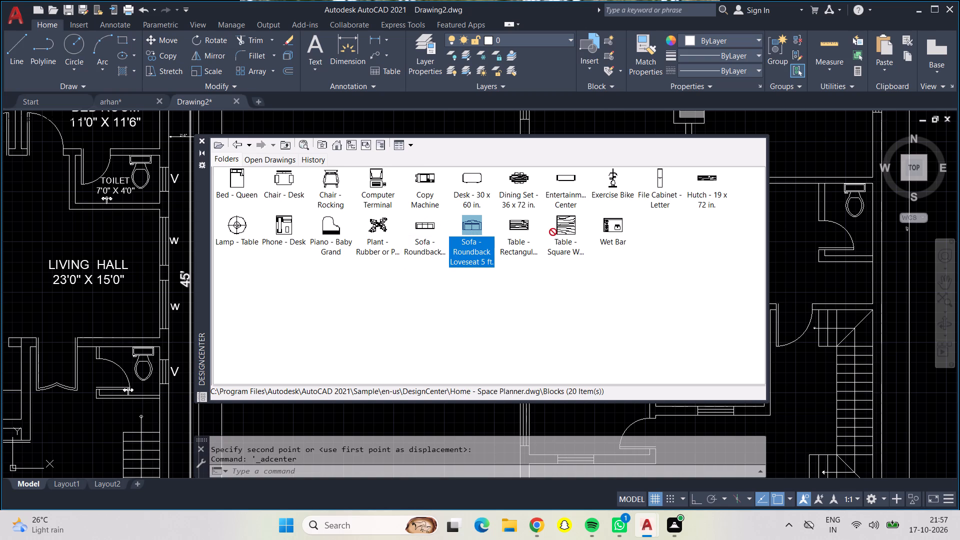
drag(553, 232, 791, 269)
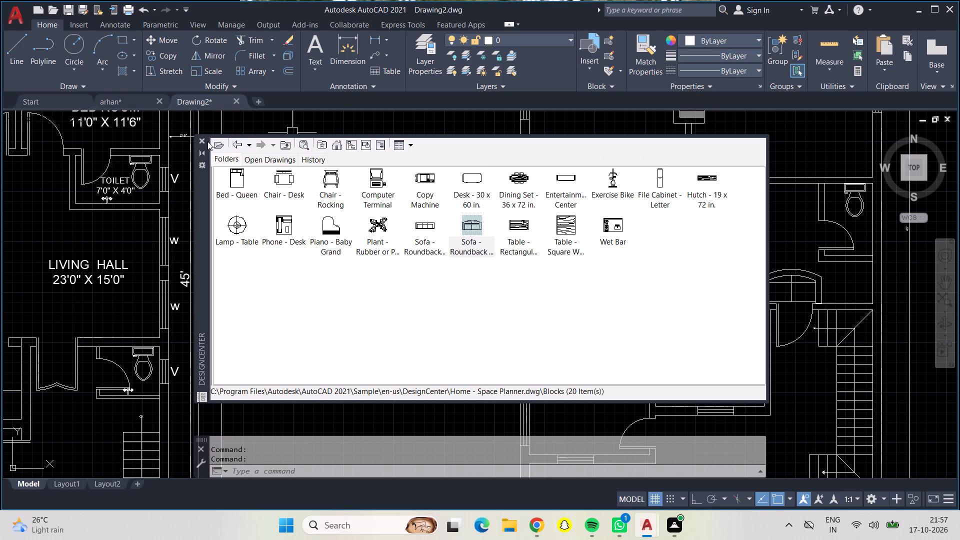
click(204, 138)
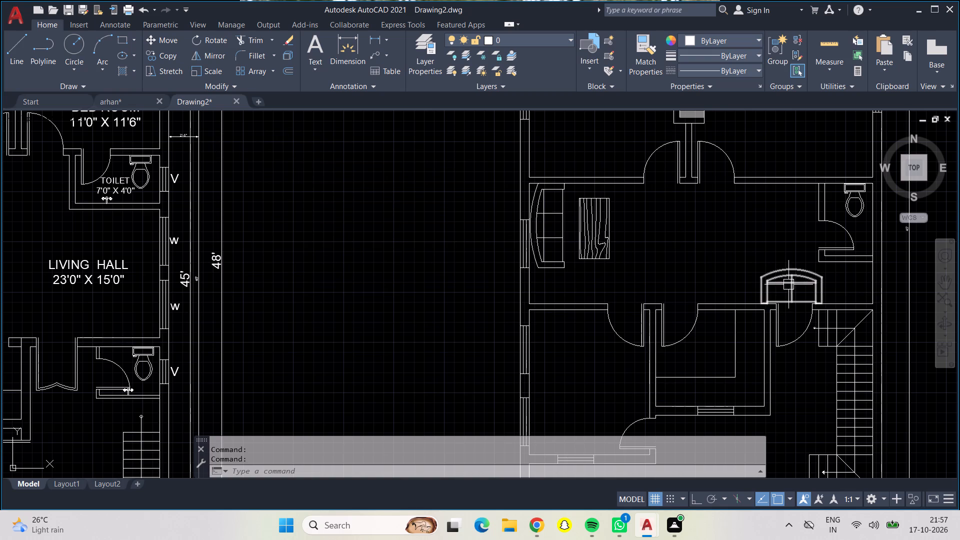
Rotate the inserted loveseat 180 degrees so its back faces the middle hall's lower wall.
click(788, 284)
click(212, 37)
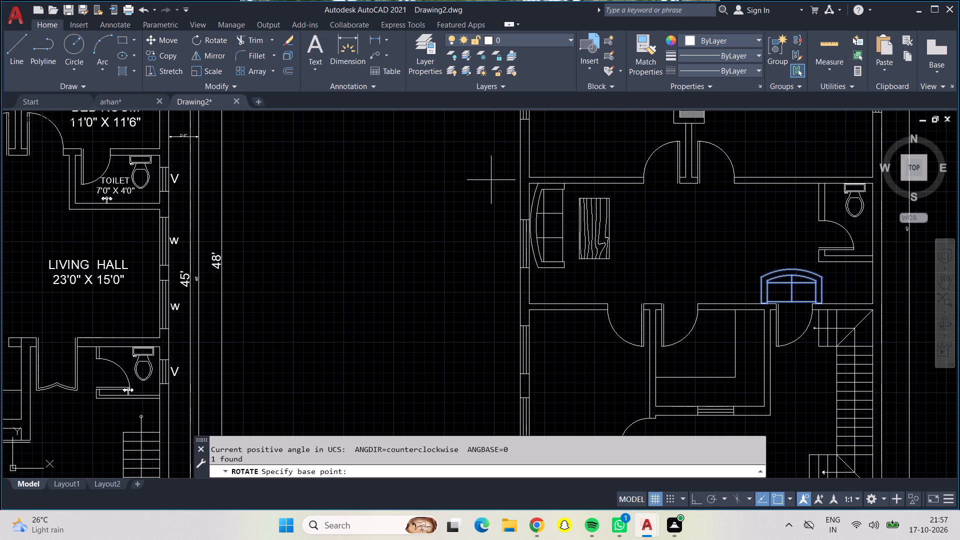
click(759, 286)
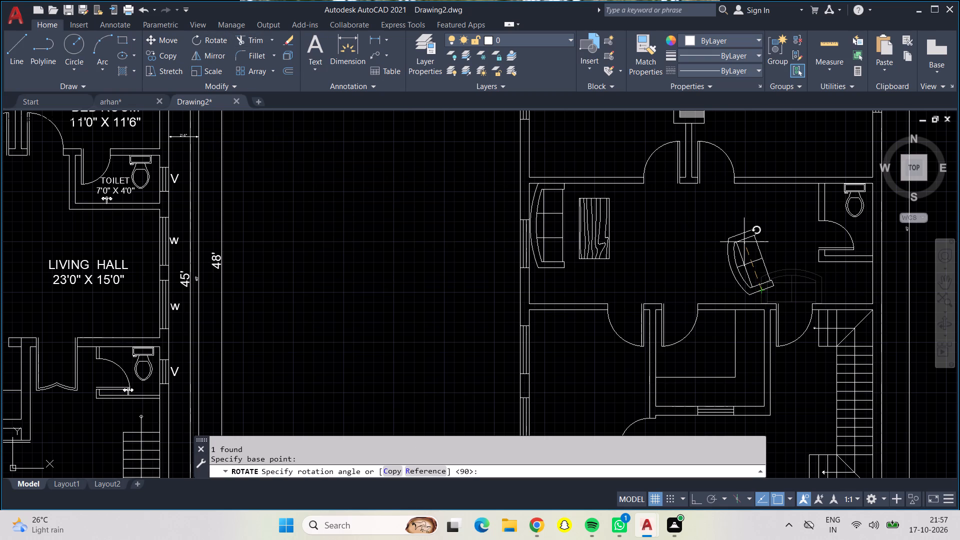
key(F8)
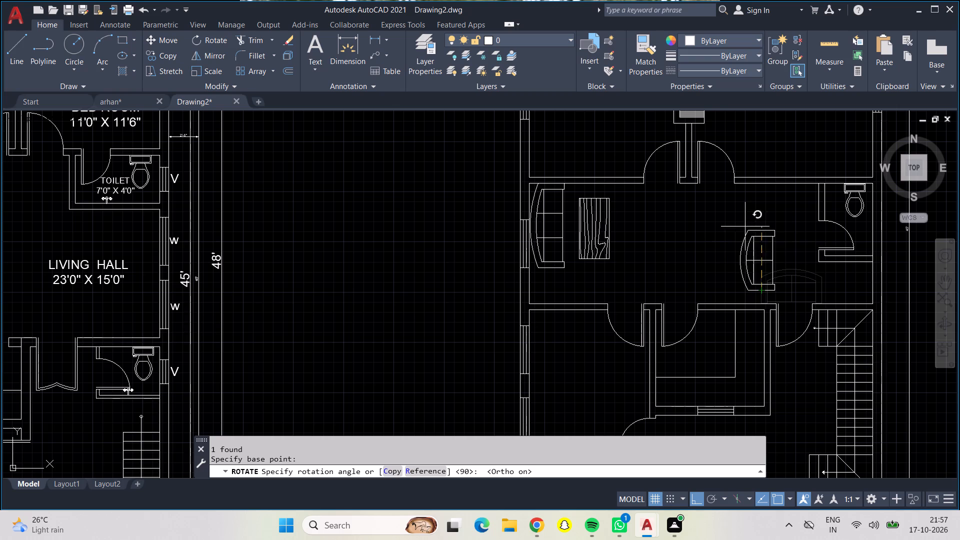
click(707, 258)
Move the loveseat along the middle hall's lower wall, below the vertical sofa and wooden table.
click(711, 274)
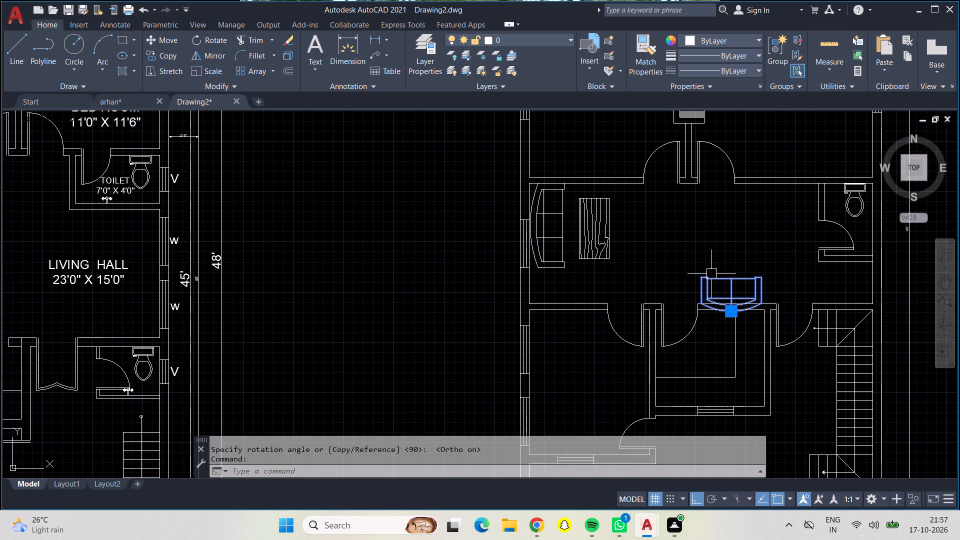
click(173, 34)
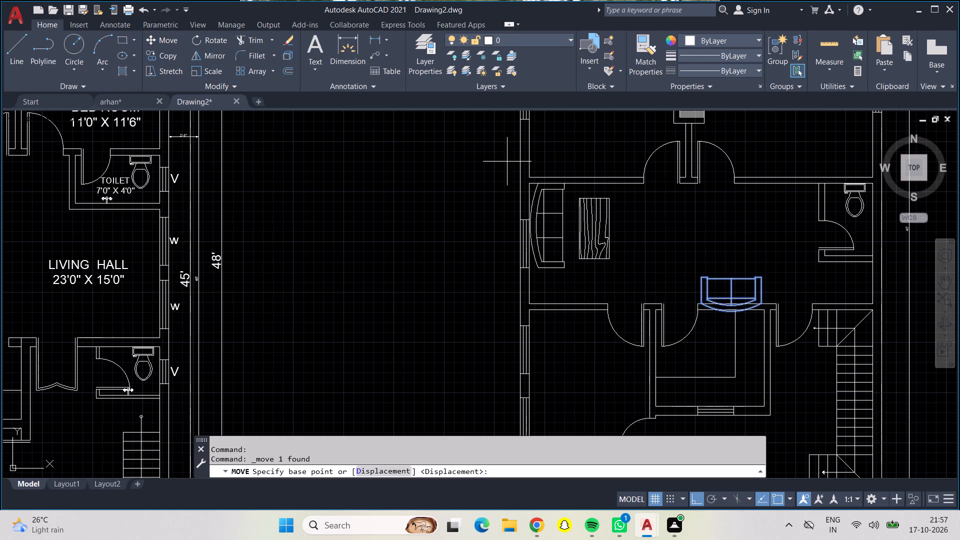
drag(734, 308, 723, 301)
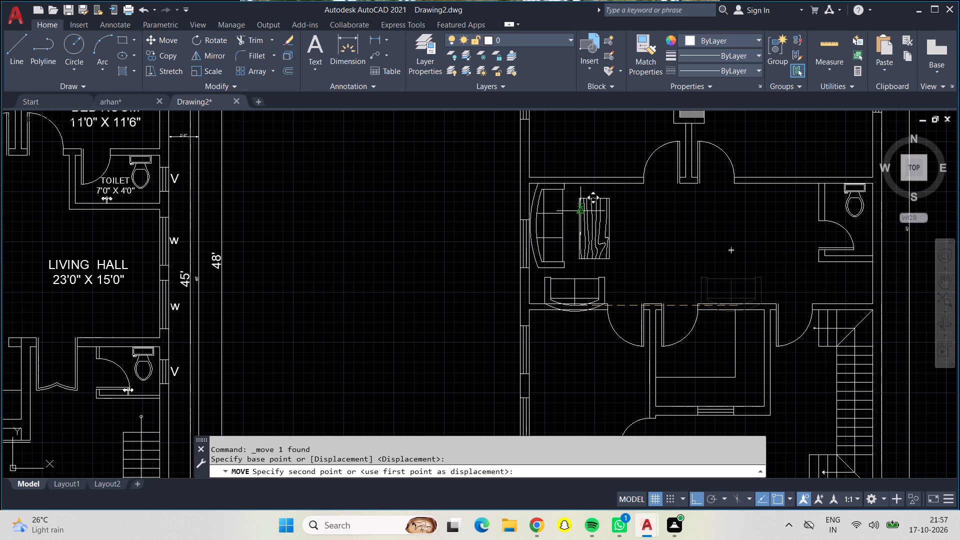
key(F8)
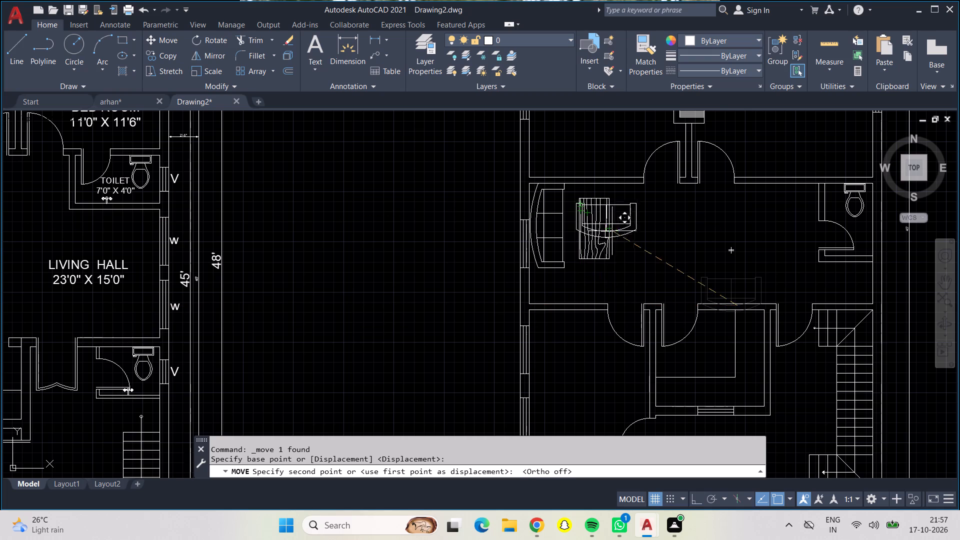
scroll(590, 279, up, 3)
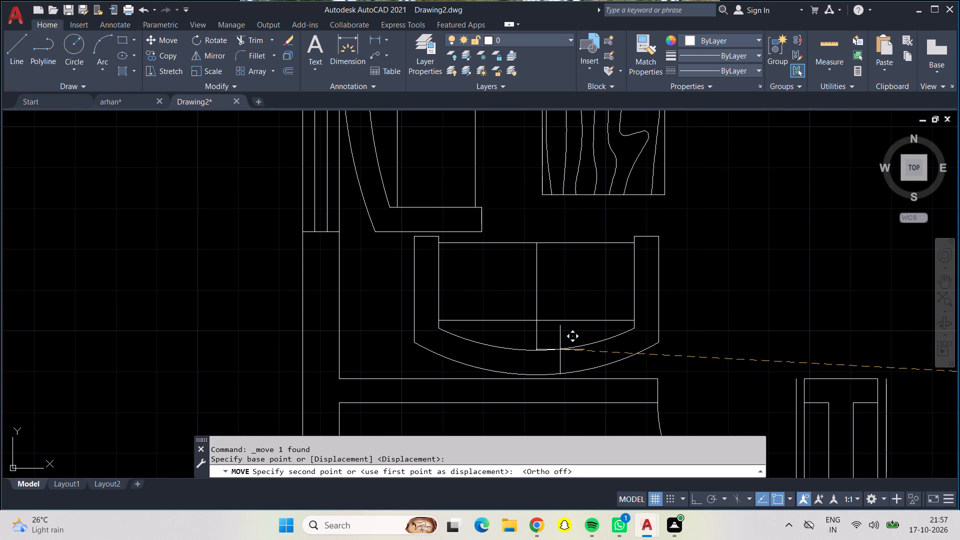
click(563, 352)
Offset the left end line of the spare window symbol in the upper-left room 2' to the right.
scroll(558, 327, down, 3)
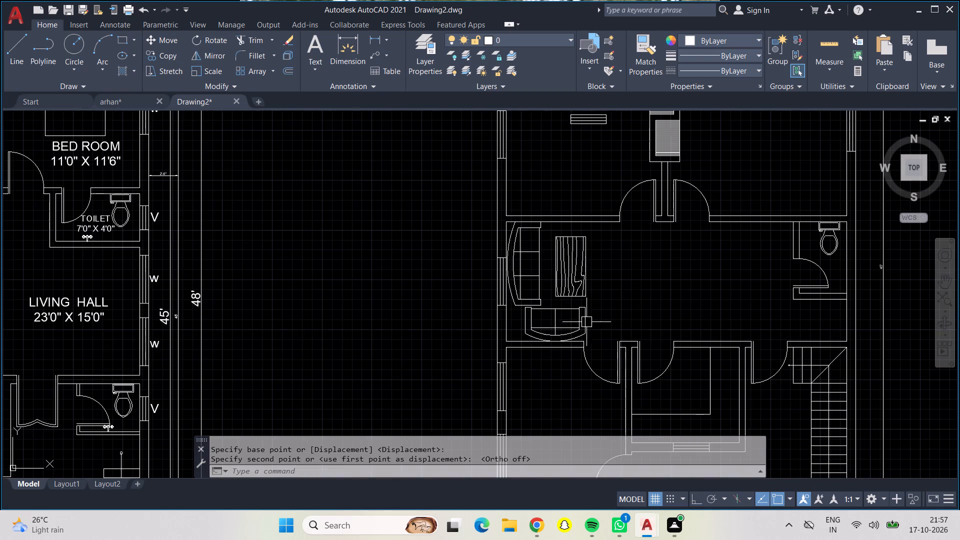
scroll(624, 299, down, 1)
middle_drag(624, 299, 576, 302)
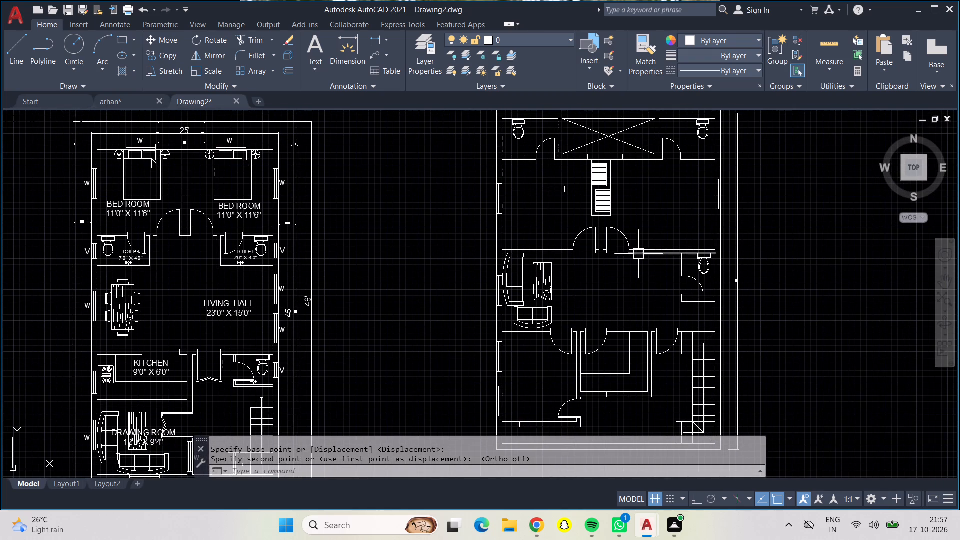
click(532, 176)
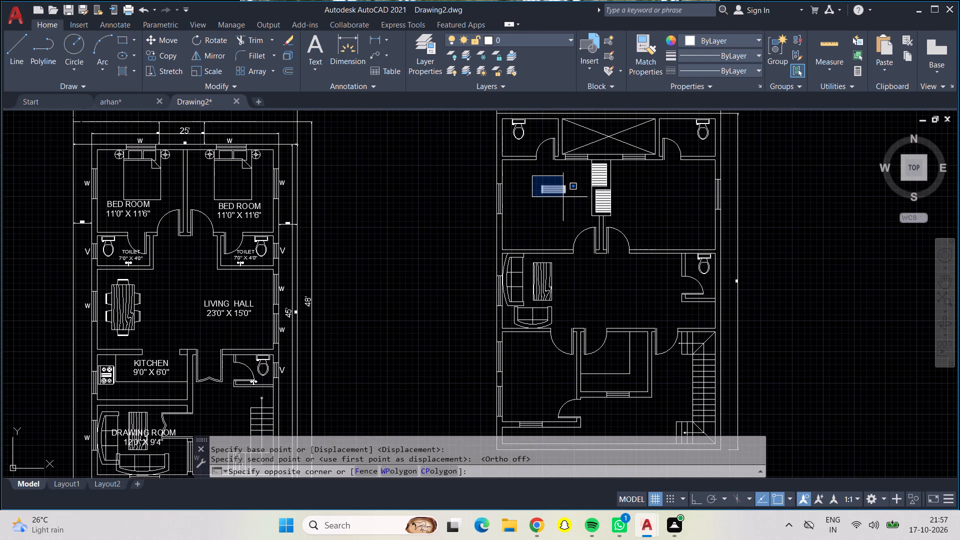
click(544, 184)
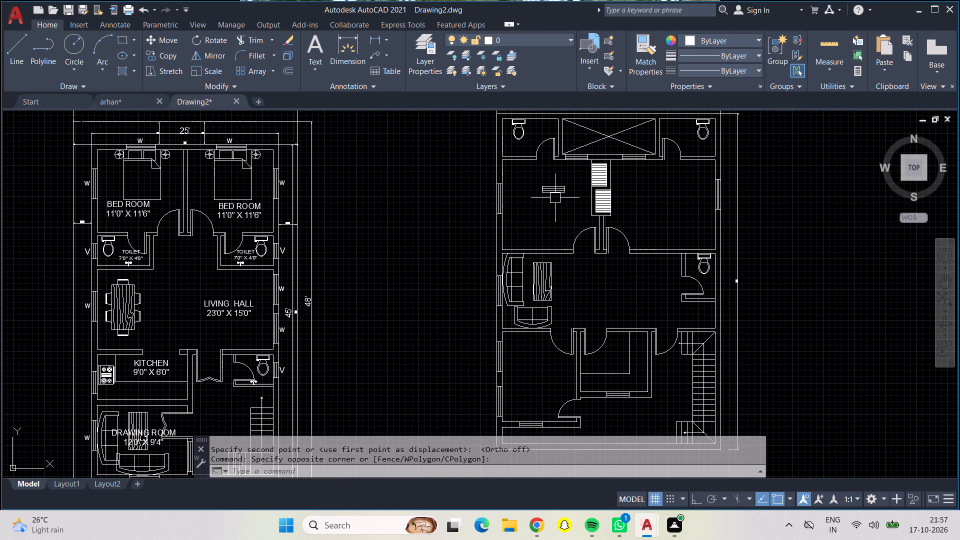
scroll(555, 193, up, 2)
click(553, 178)
scroll(554, 177, up, 4)
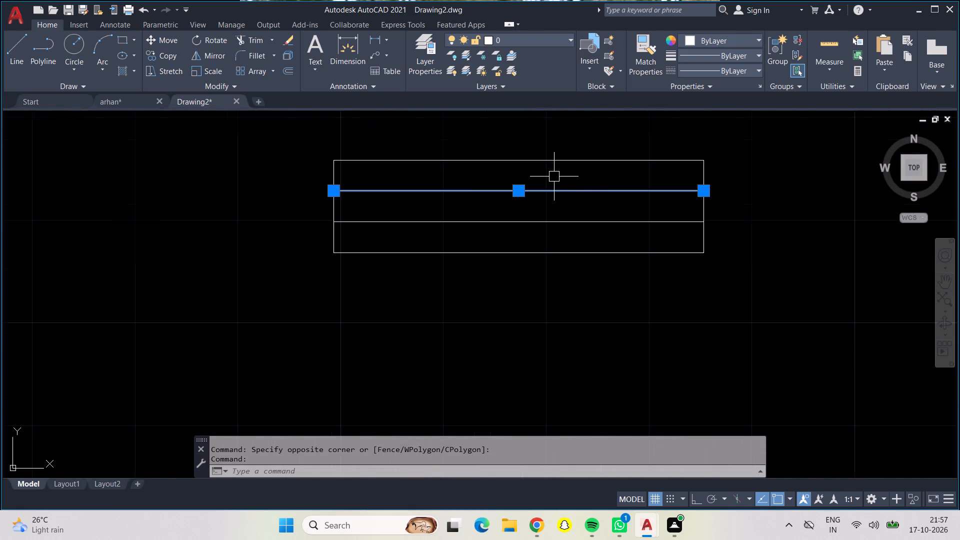
key(Escape)
key(Escape)
key(o)
key(Return)
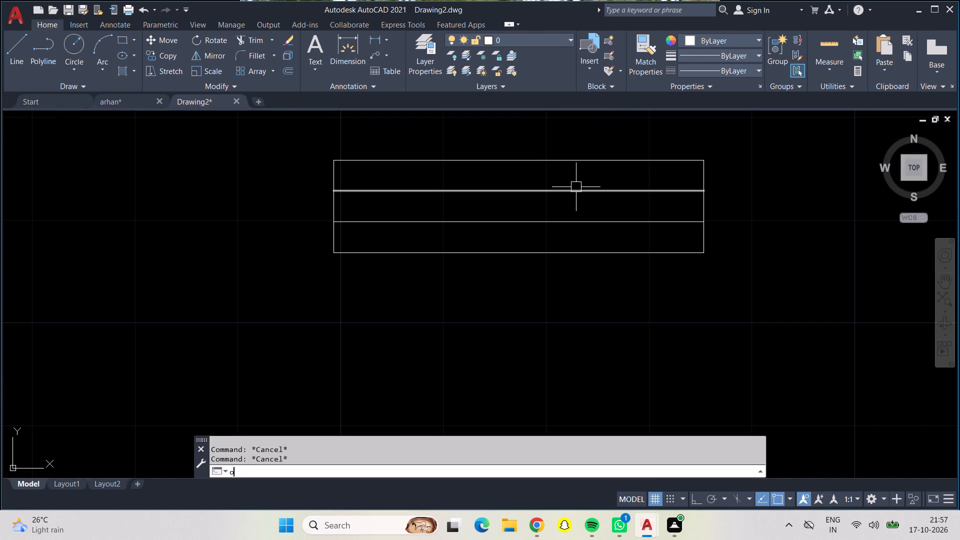
key(2)
key(apostrophe)
key(Return)
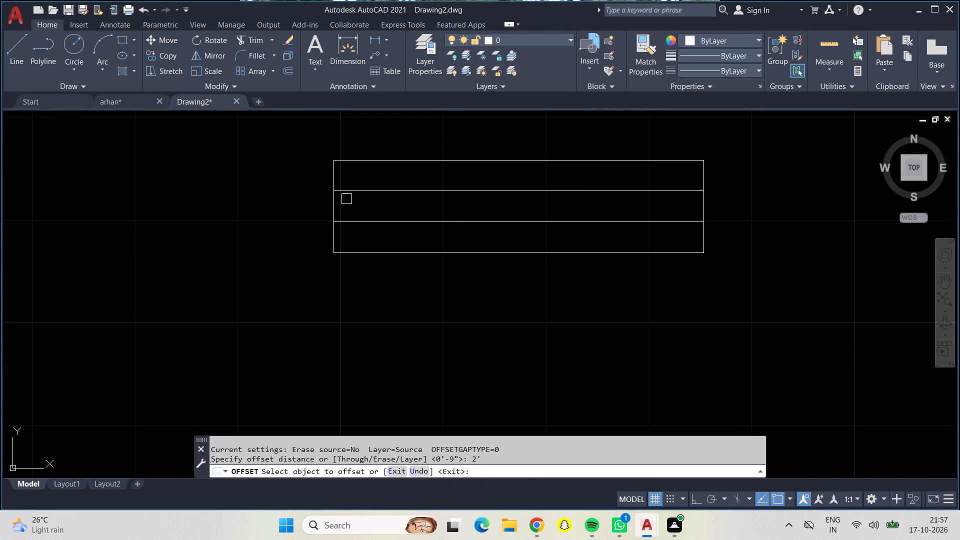
click(338, 201)
click(335, 203)
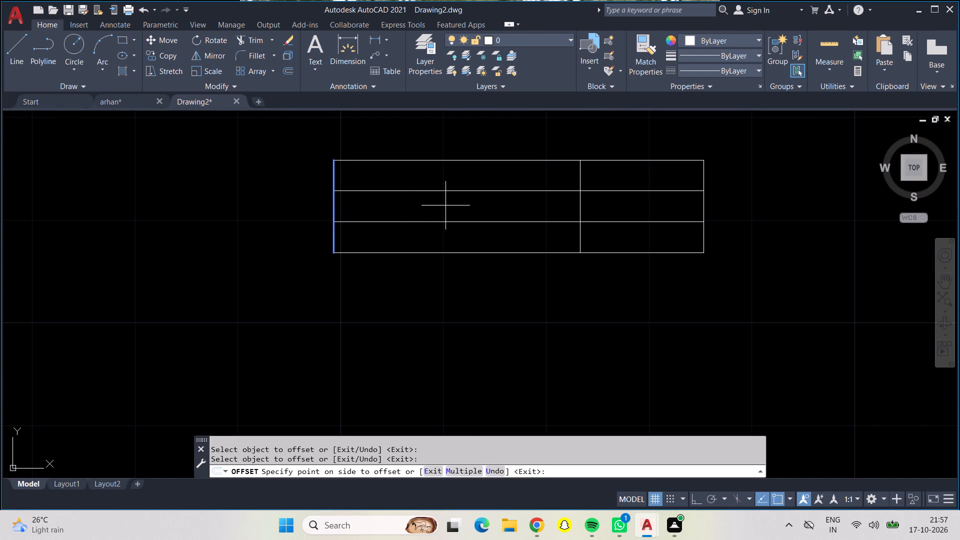
click(471, 202)
Trim away the part of the window symbol beyond the 2' offset line, including its old right end.
click(254, 36)
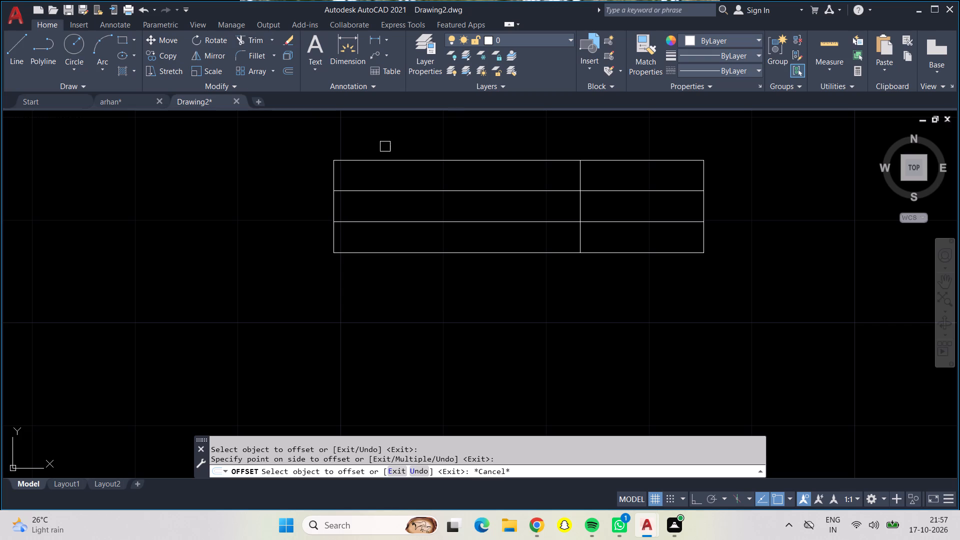
drag(544, 141, 630, 275)
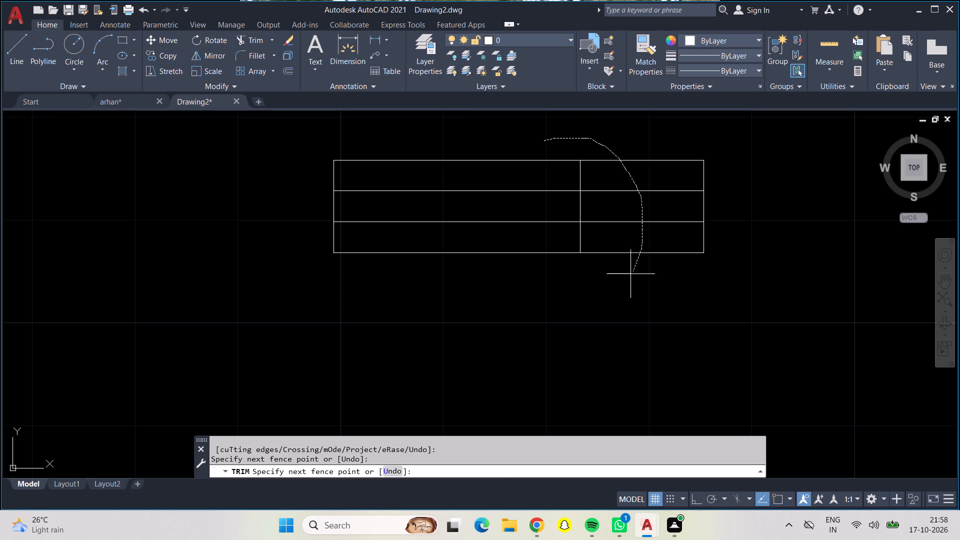
drag(630, 275, 561, 281)
drag(674, 209, 714, 212)
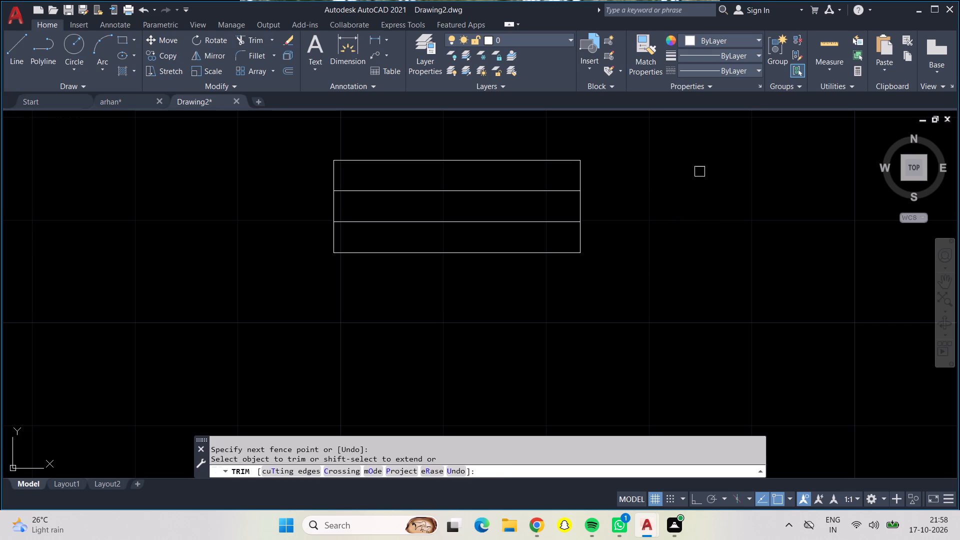
key(Escape)
Copy the shortened 2' window symbol into the top outer wall behind the toilets of both upper bathrooms.
click(313, 133)
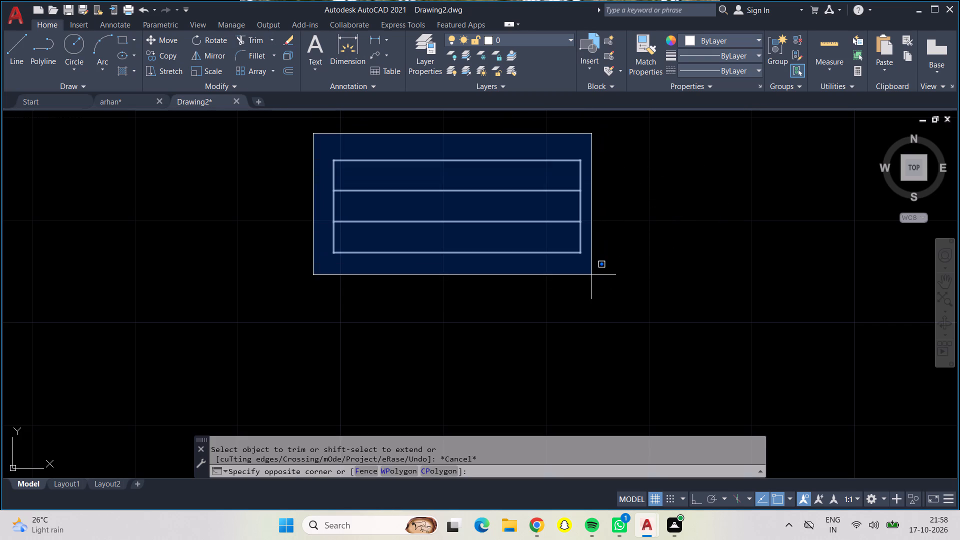
drag(598, 284, 593, 278)
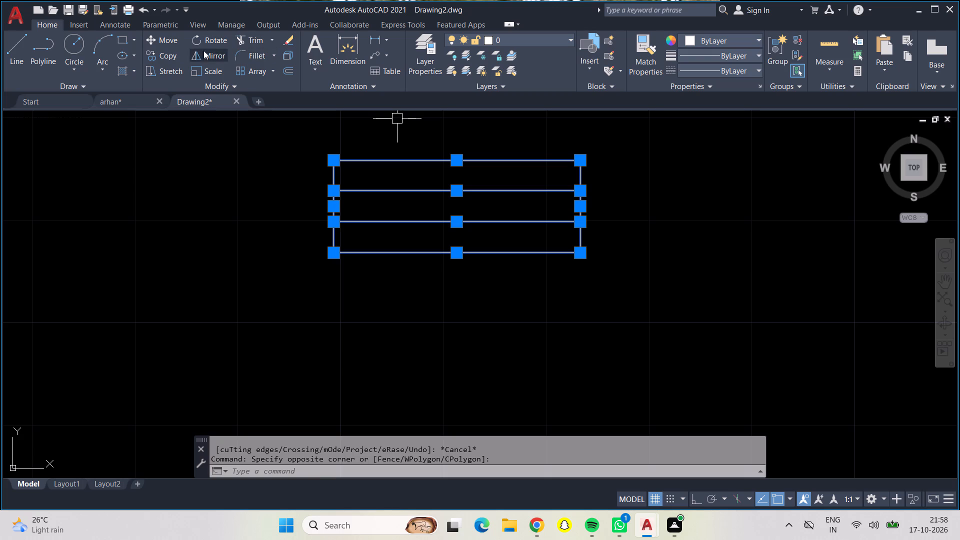
click(174, 55)
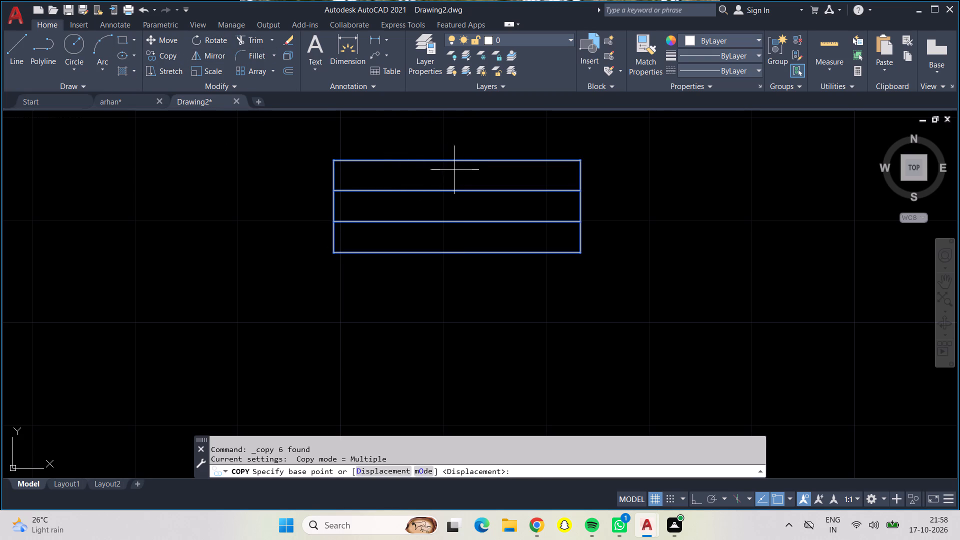
click(442, 160)
scroll(441, 156, down, 4)
scroll(396, 149, down, 1)
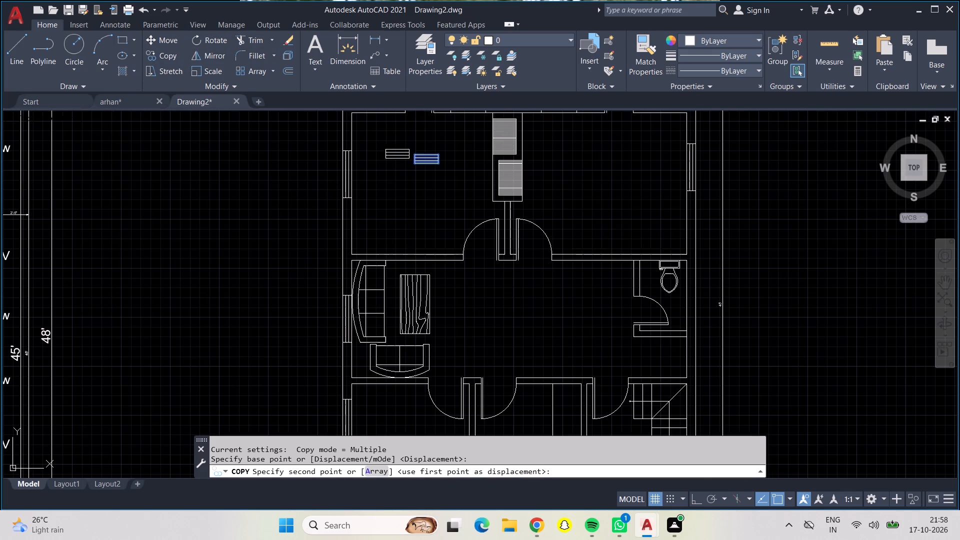
middle_drag(394, 159, 405, 261)
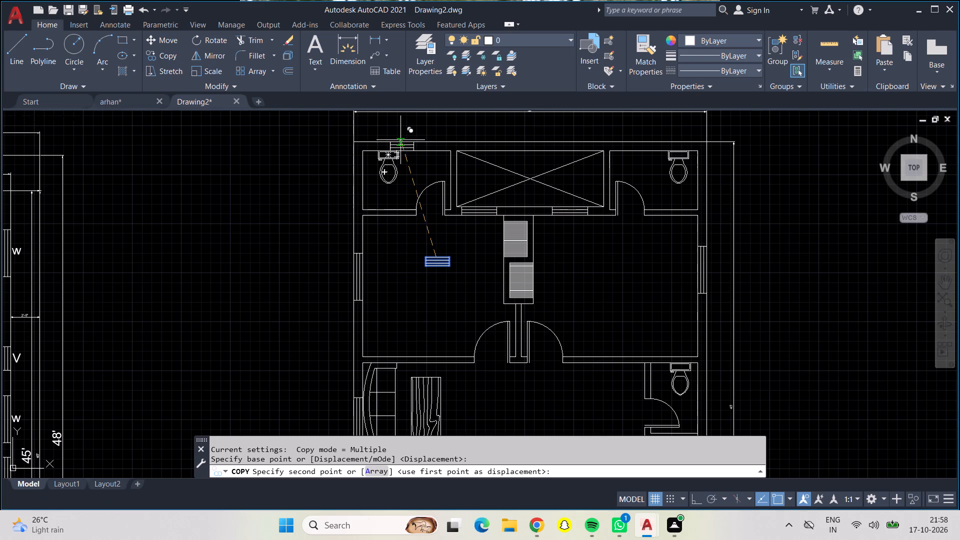
scroll(389, 133, up, 4)
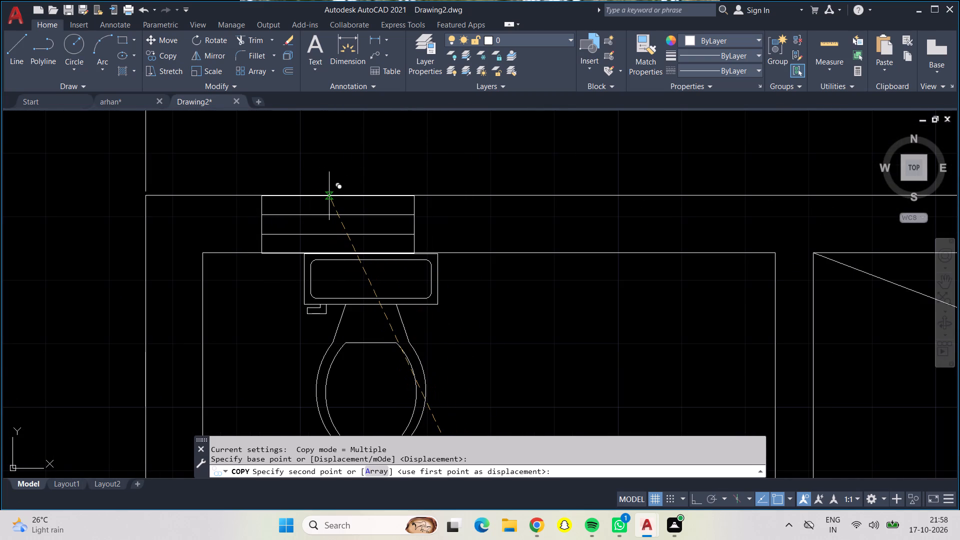
click(329, 195)
scroll(380, 198, down, 3)
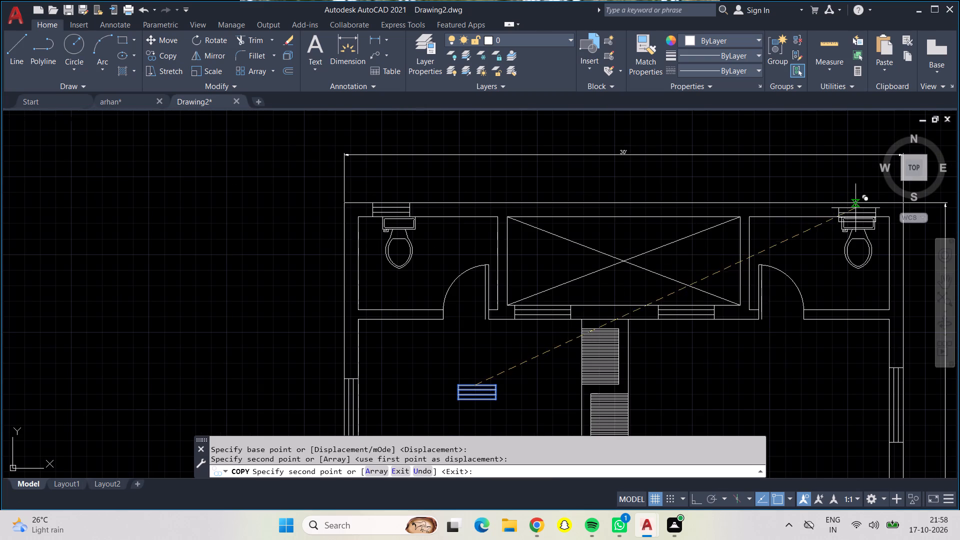
scroll(856, 207, up, 3)
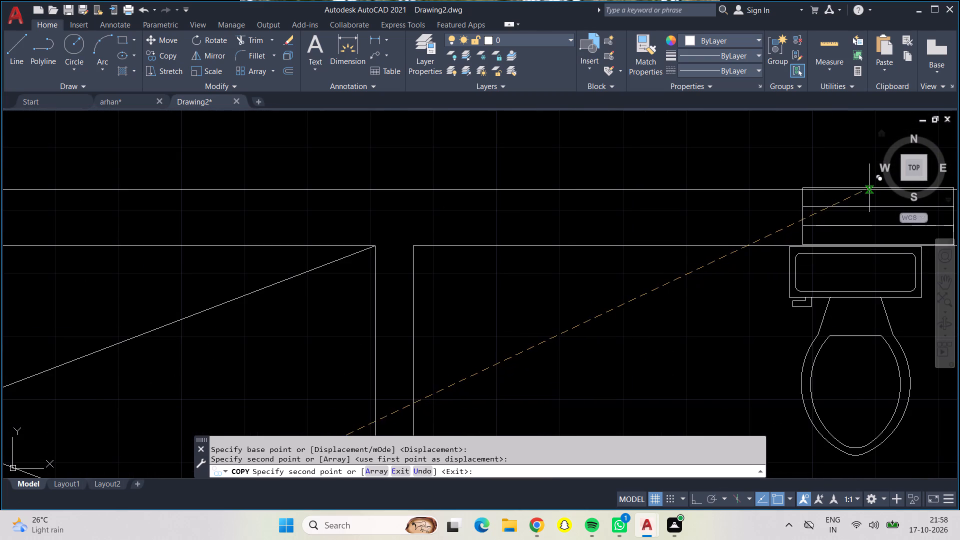
click(869, 191)
Place another copy of the 2' window symbol outside the plan, beyond its right outer wall.
scroll(808, 193, down, 3)
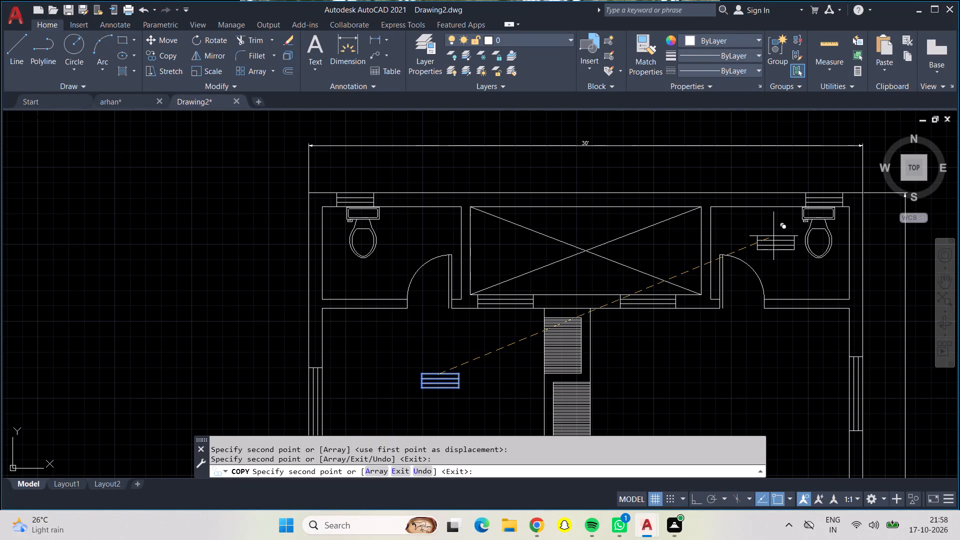
middle_drag(773, 236, 451, 17)
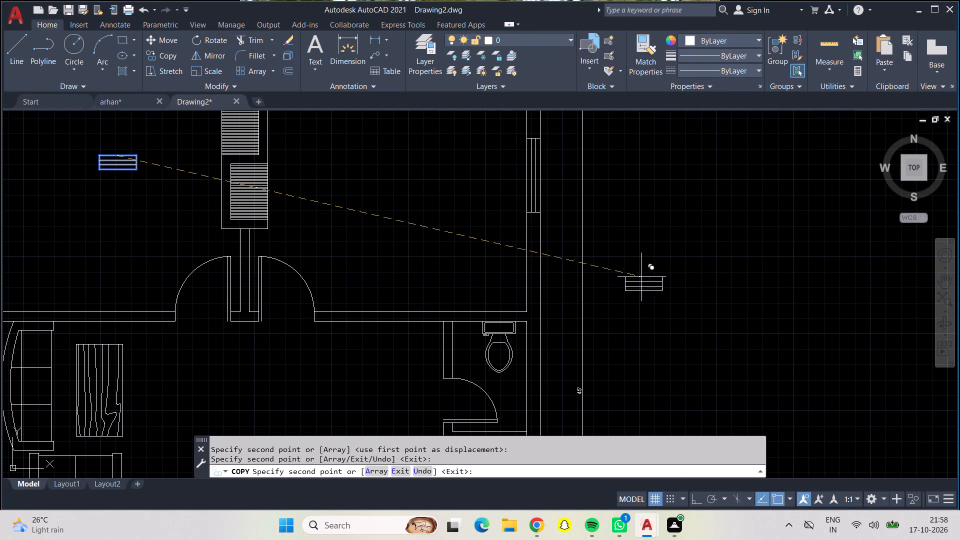
click(667, 268)
key(Escape)
Rotate the copy outside the plan 90 degrees so it stands vertically, with Ortho on.
click(634, 240)
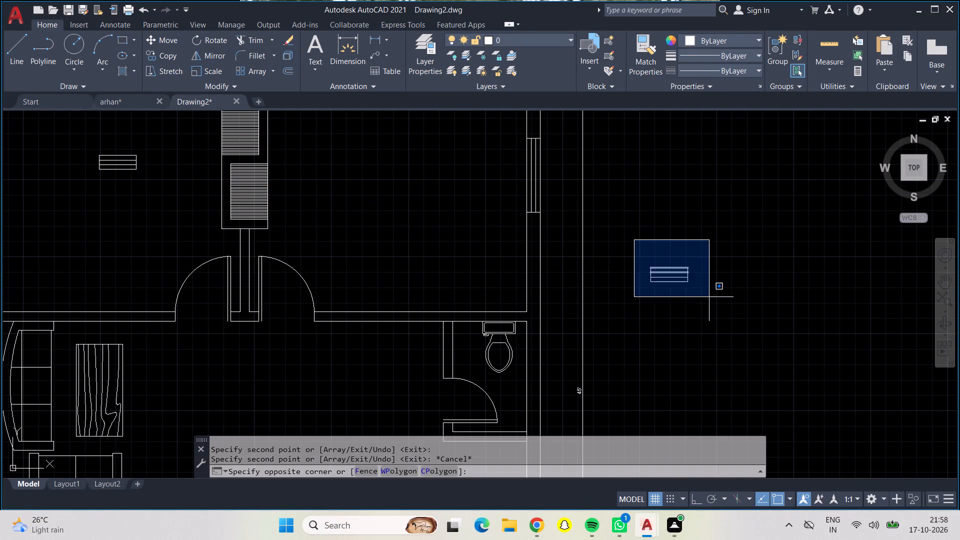
click(707, 303)
click(221, 36)
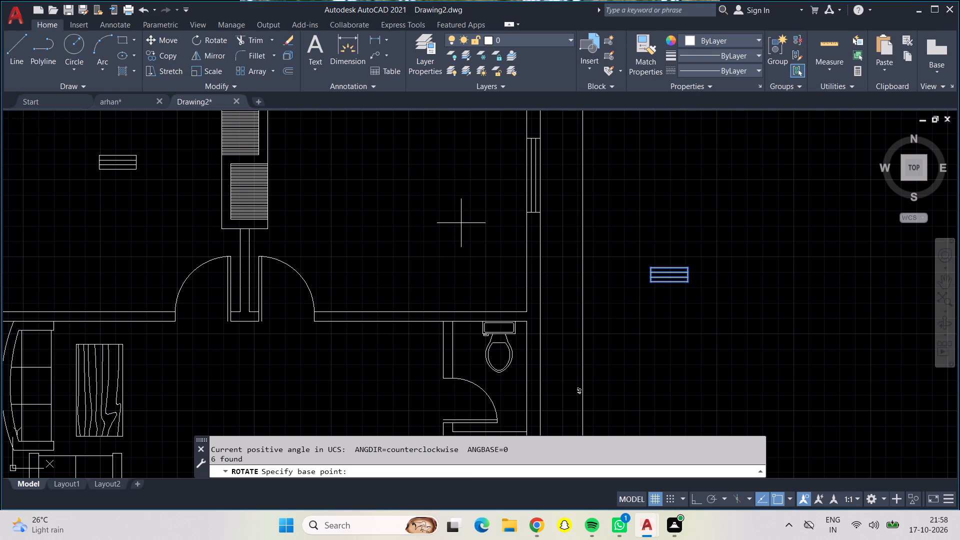
key(F8)
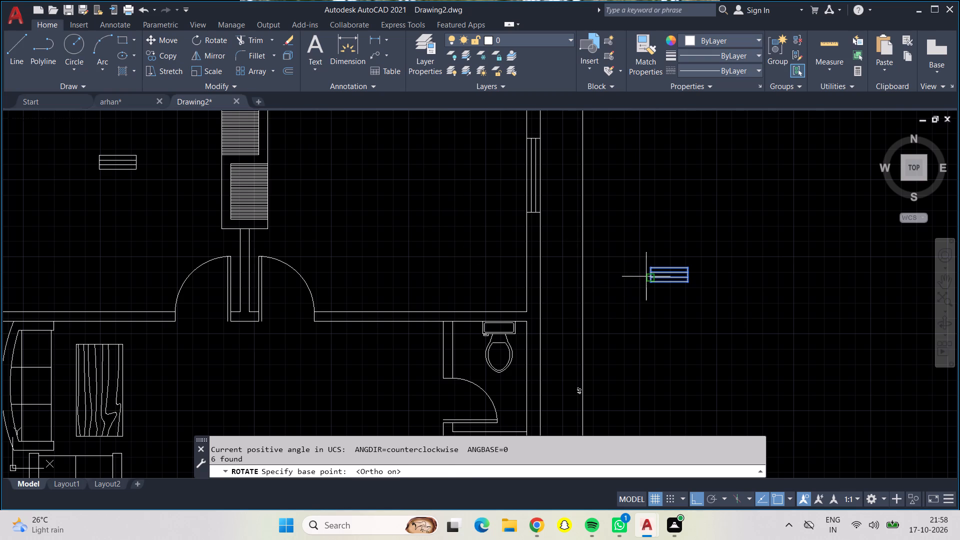
click(646, 277)
click(649, 223)
Move the vertical window symbol into the right outer wall beside the middle hall's toilet, with Ortho off.
click(625, 222)
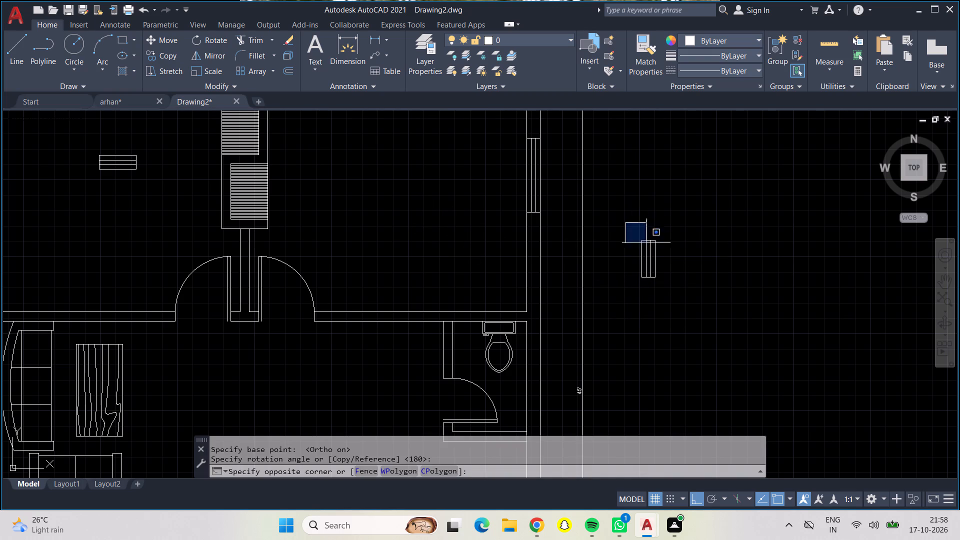
click(666, 288)
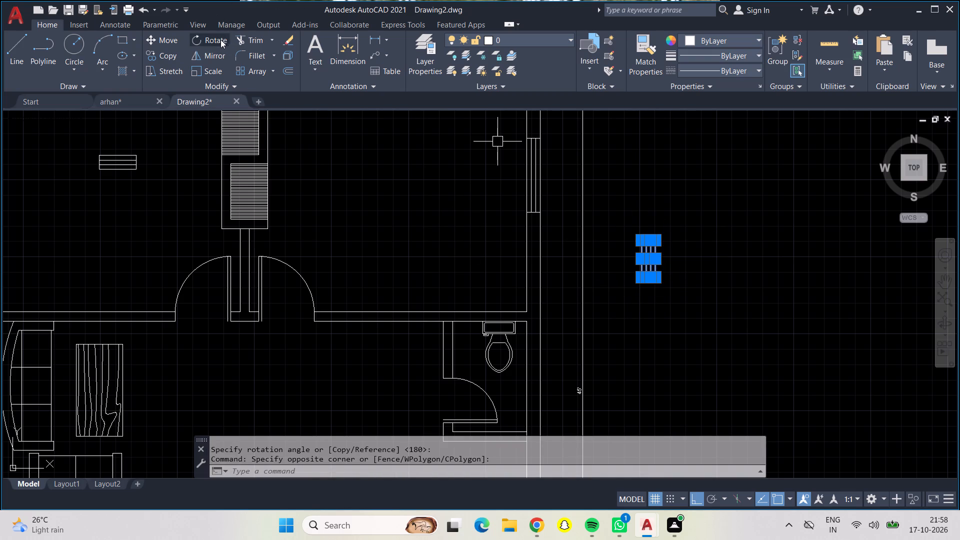
click(168, 37)
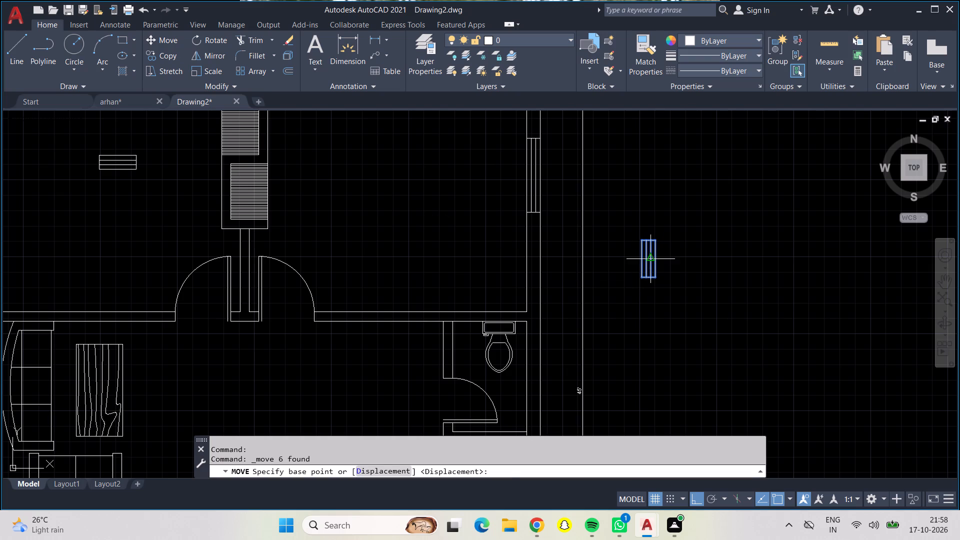
click(651, 257)
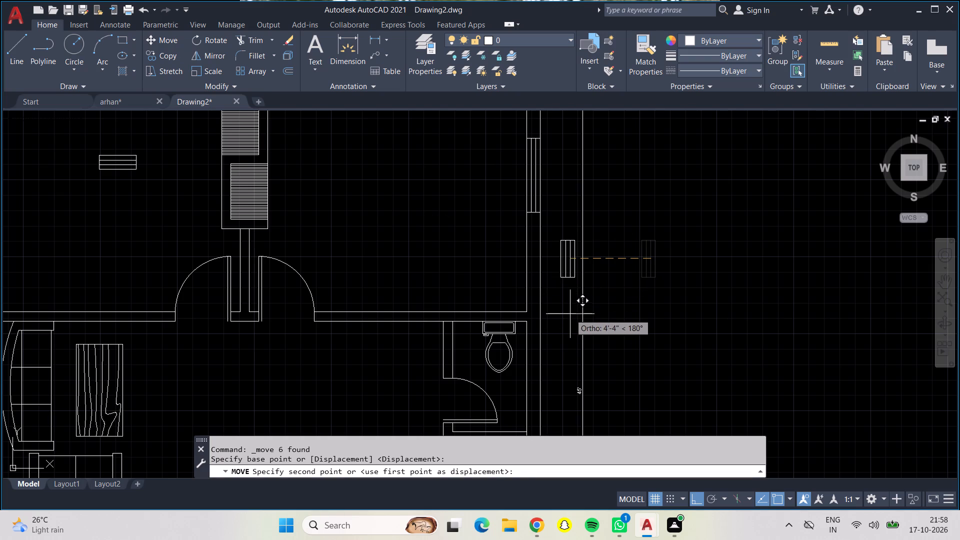
key(F8)
scroll(537, 351, up, 2)
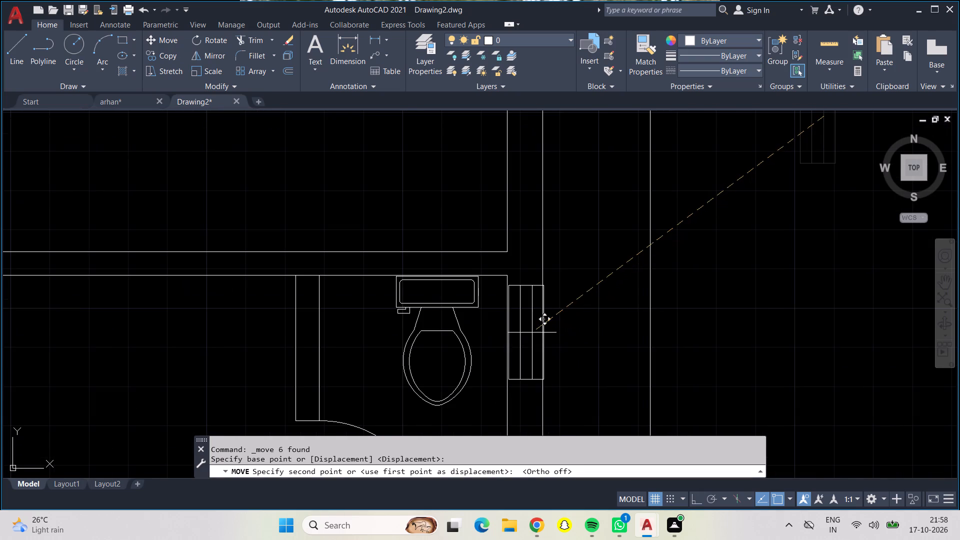
scroll(528, 331, up, 2)
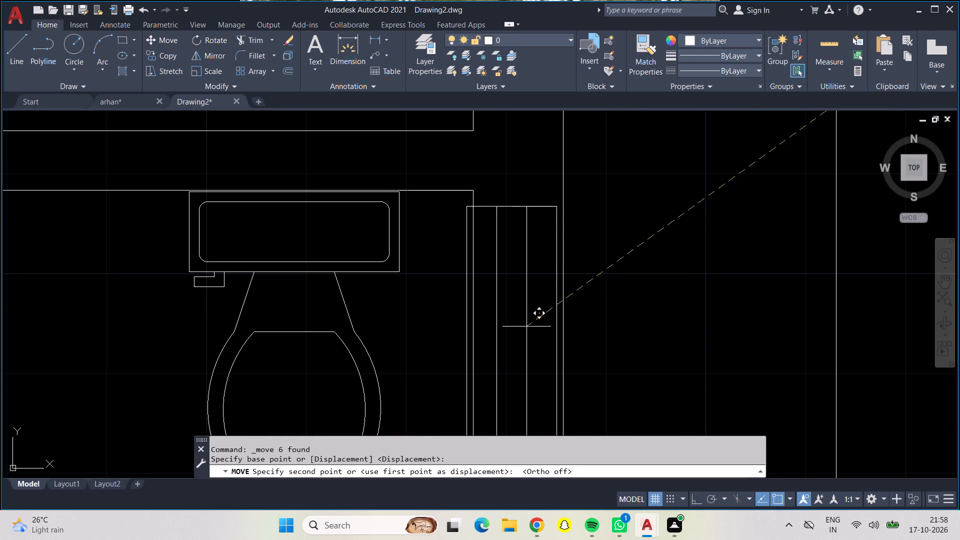
click(532, 329)
Delete the leftover spare window symbol from the upper-left room of the new plan.
scroll(534, 329, down, 4)
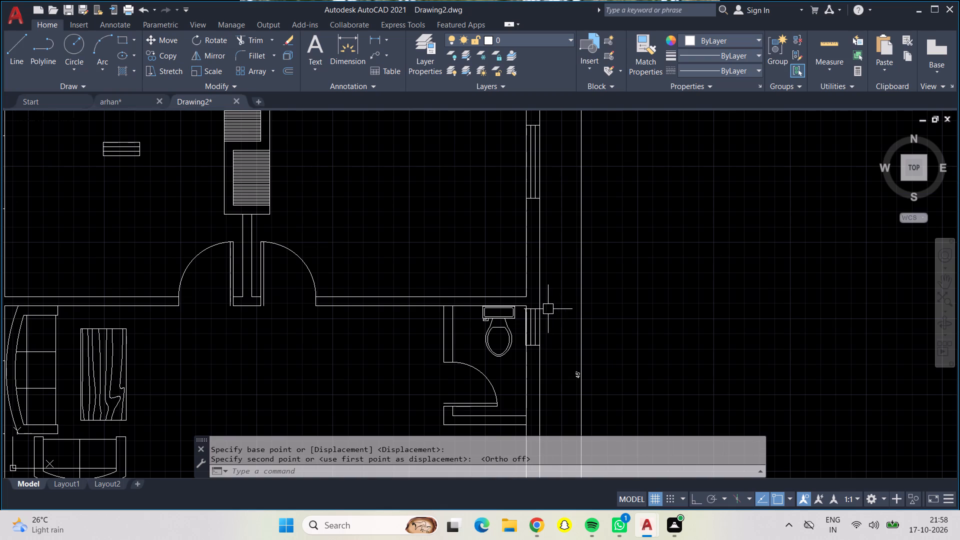
scroll(488, 238, down, 1)
middle_drag(477, 216, 516, 259)
scroll(517, 254, down, 1)
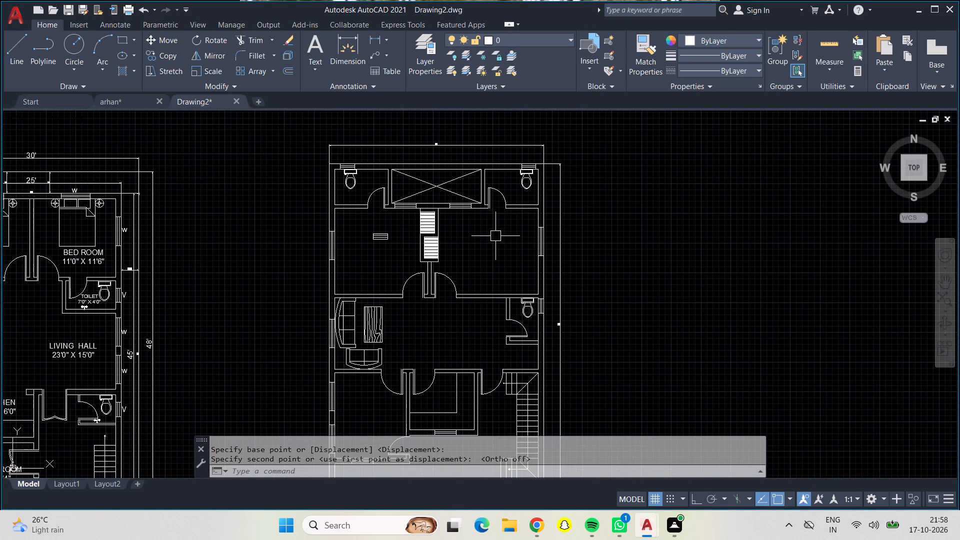
middle_drag(494, 235, 514, 183)
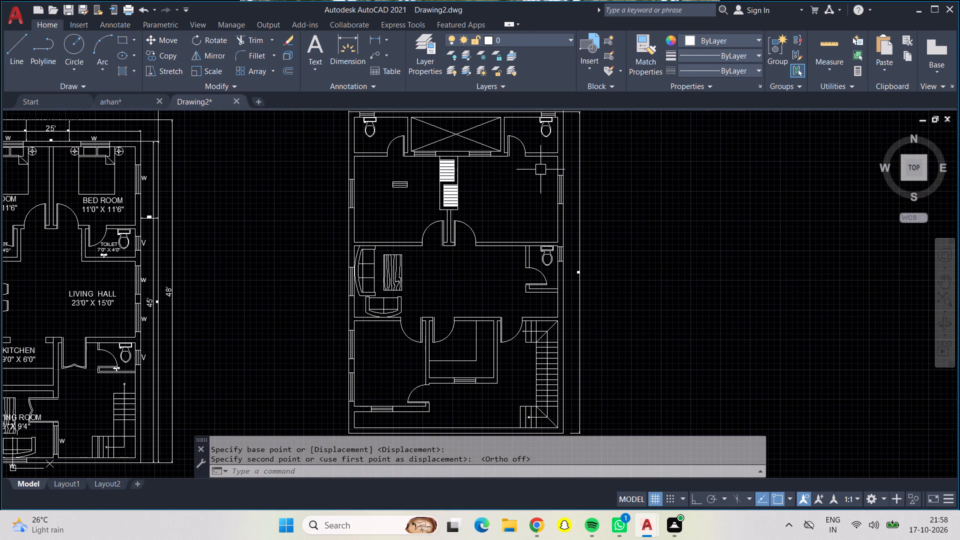
click(382, 175)
click(425, 194)
key(Delete)
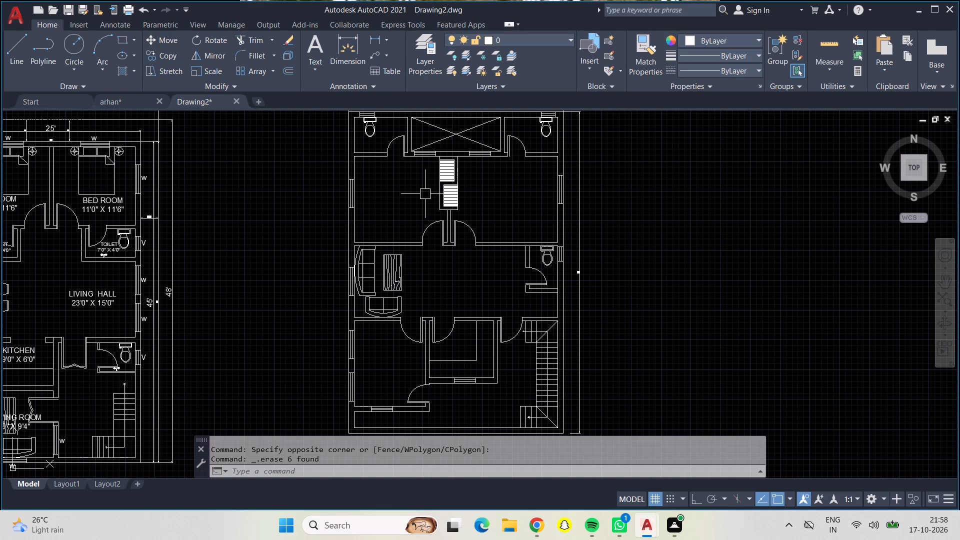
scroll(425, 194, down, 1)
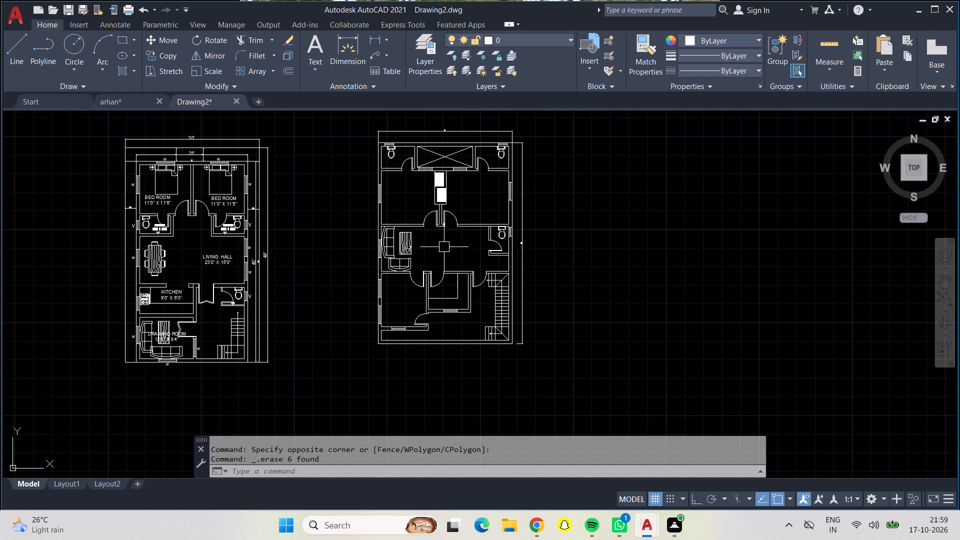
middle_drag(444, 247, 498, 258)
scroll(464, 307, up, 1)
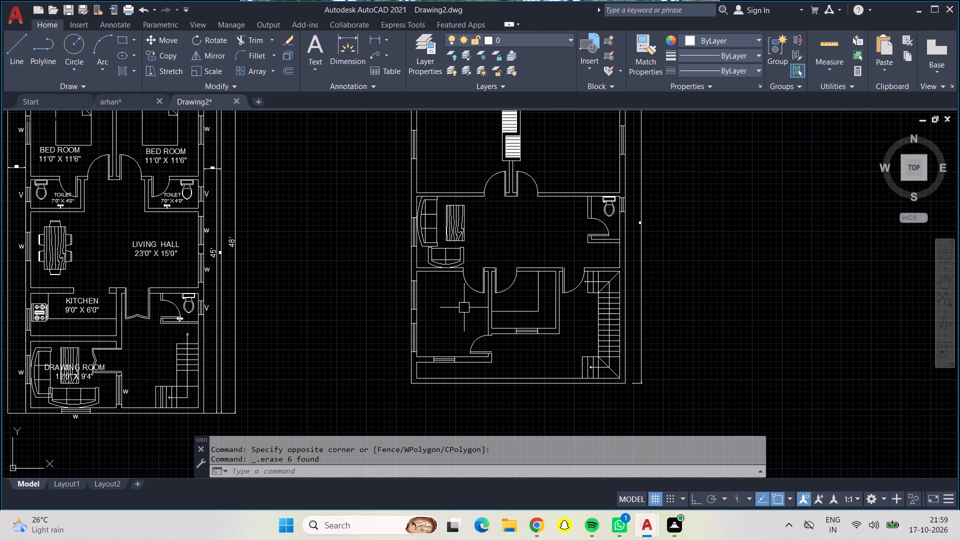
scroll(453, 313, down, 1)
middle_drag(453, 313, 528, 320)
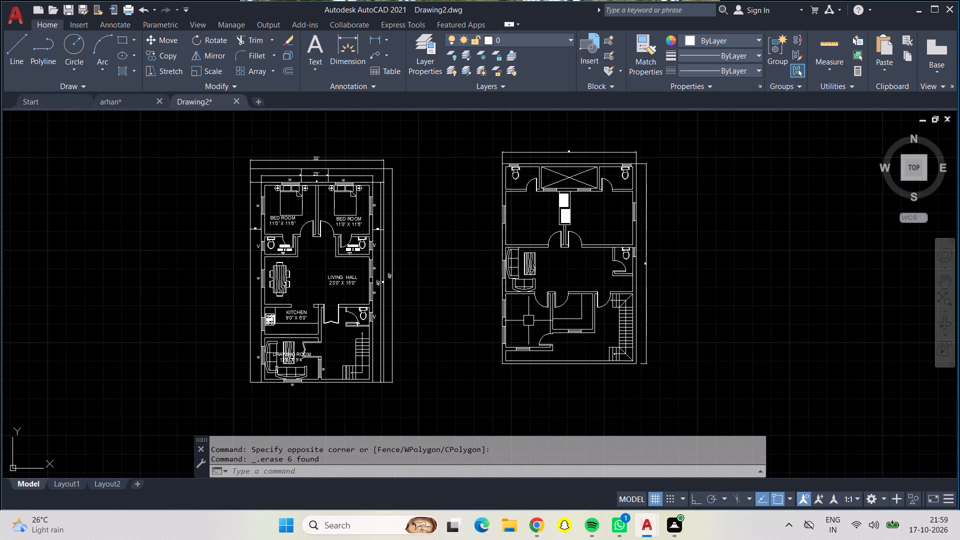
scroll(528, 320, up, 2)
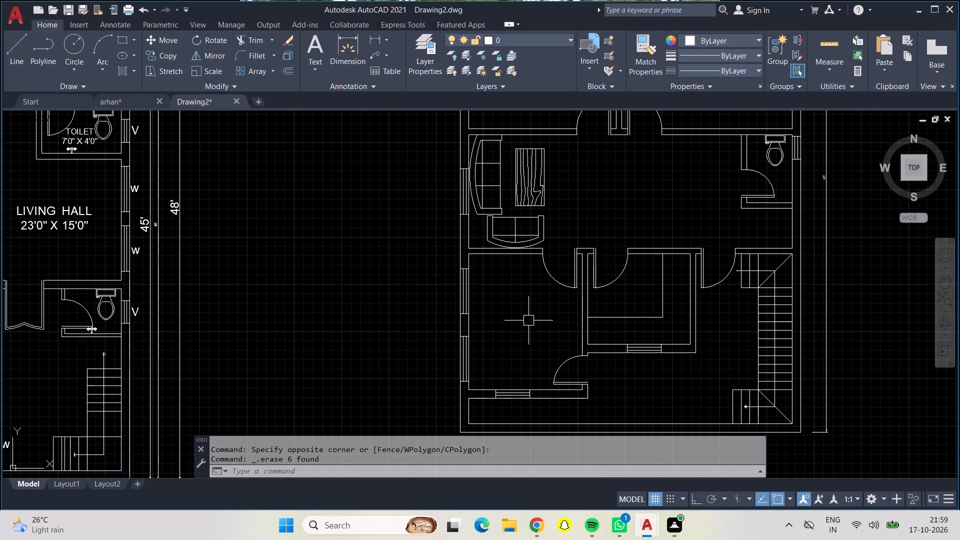
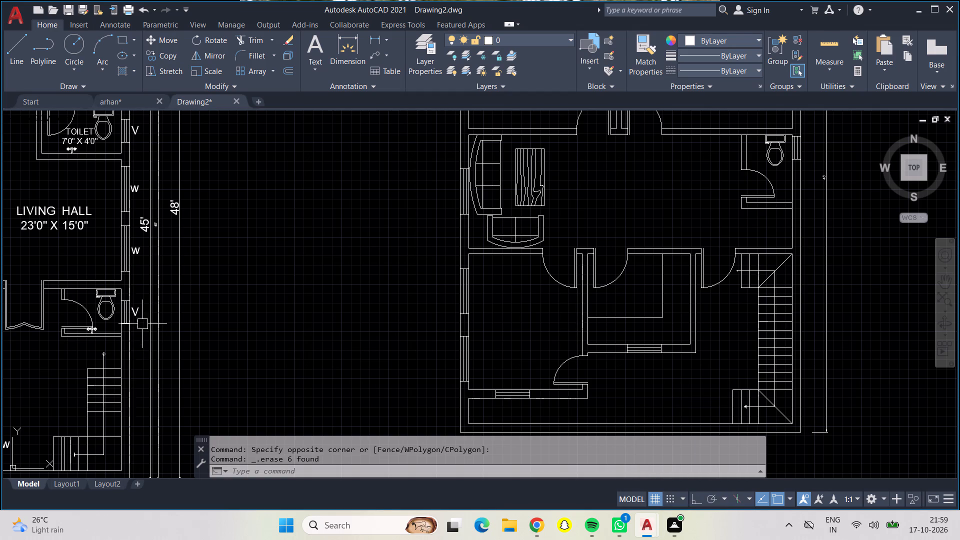
Copy the reference plan's "V" label beside the new plan's middle hall toilet window, just outside the right outer wall.
middle_drag(209, 239, 342, 256)
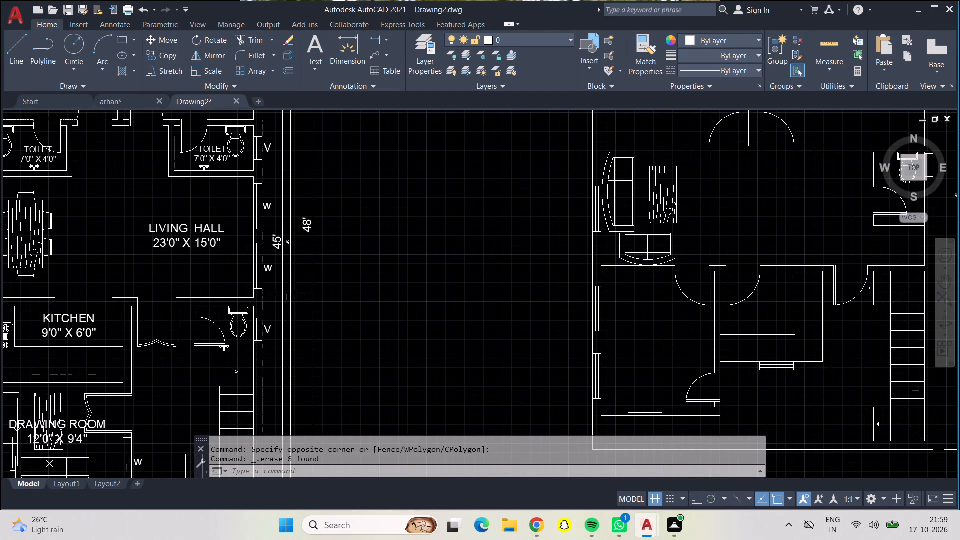
click(270, 326)
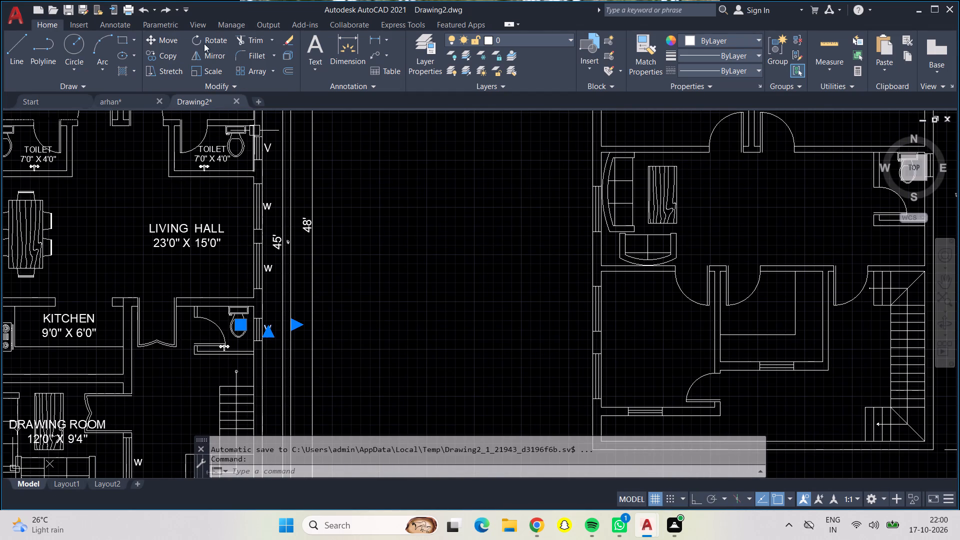
click(155, 56)
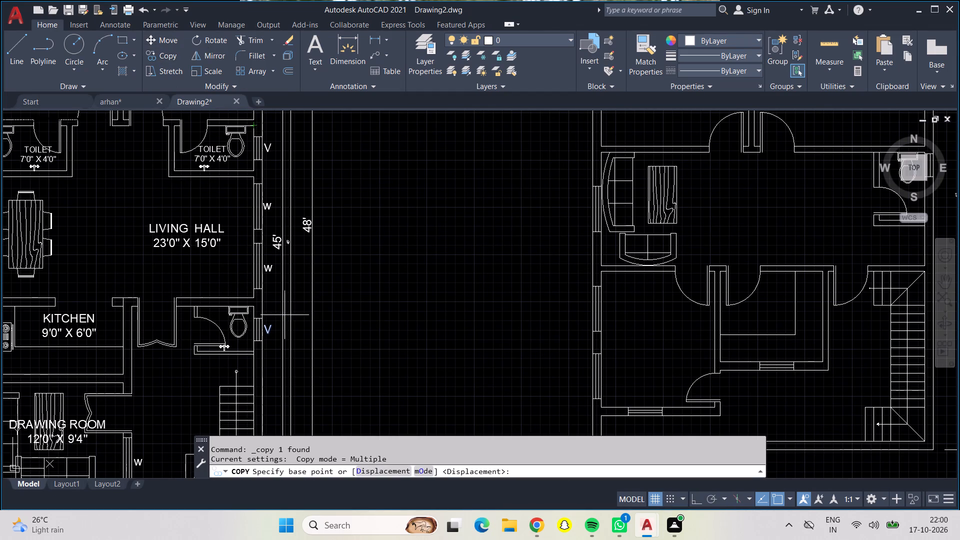
click(269, 329)
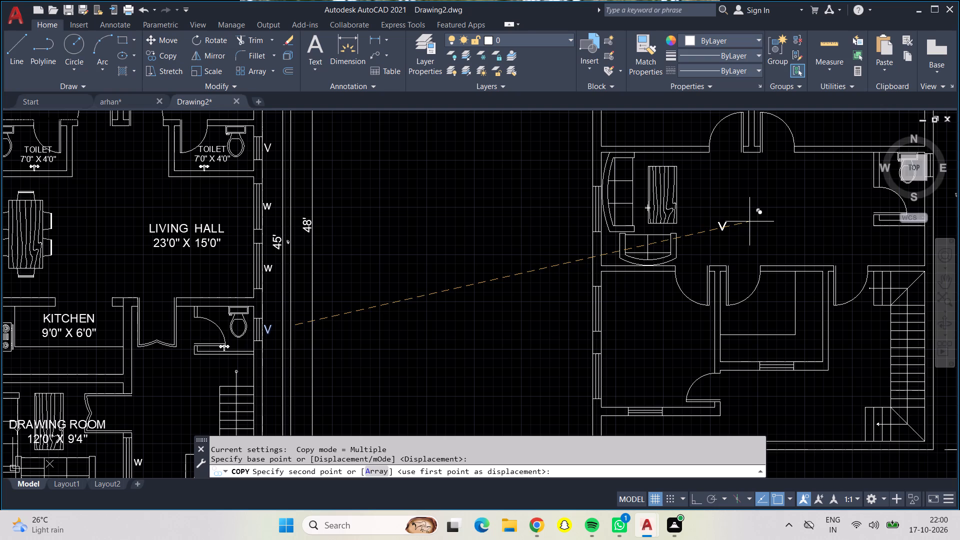
middle_drag(749, 221, 507, 258)
scroll(727, 190, up, 4)
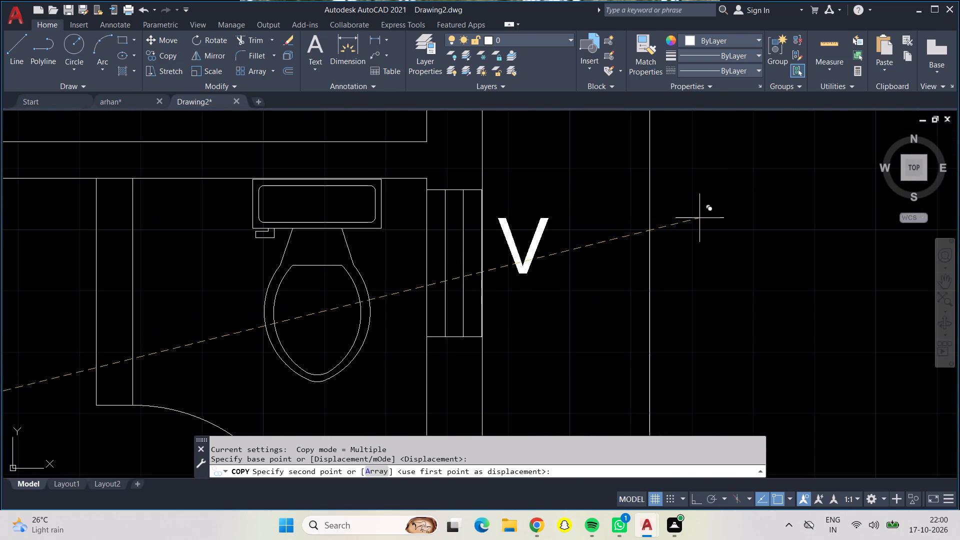
click(693, 235)
Place two more copies of the "V" label above the ventilation windows of the new plan's two upper toilets.
scroll(692, 226, down, 4)
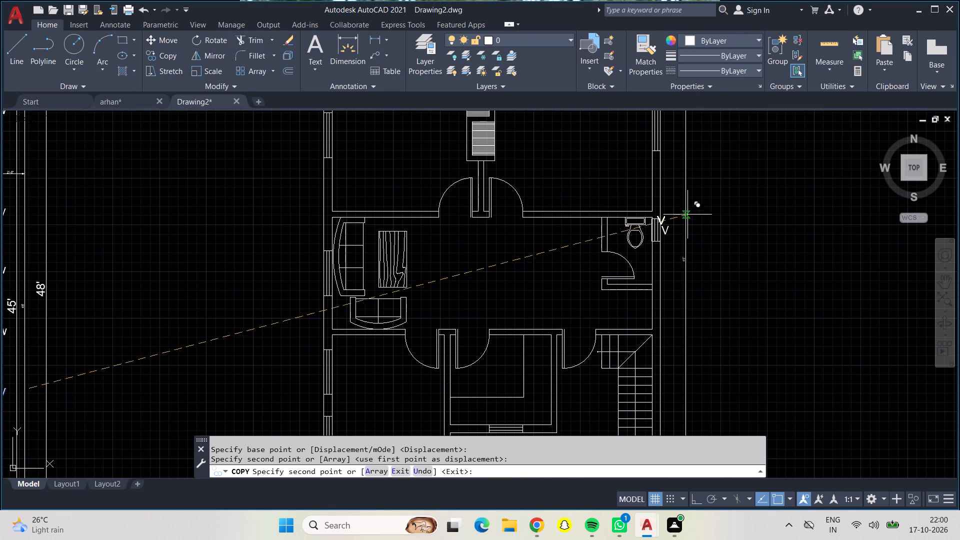
middle_drag(620, 167, 627, 393)
scroll(669, 224, up, 5)
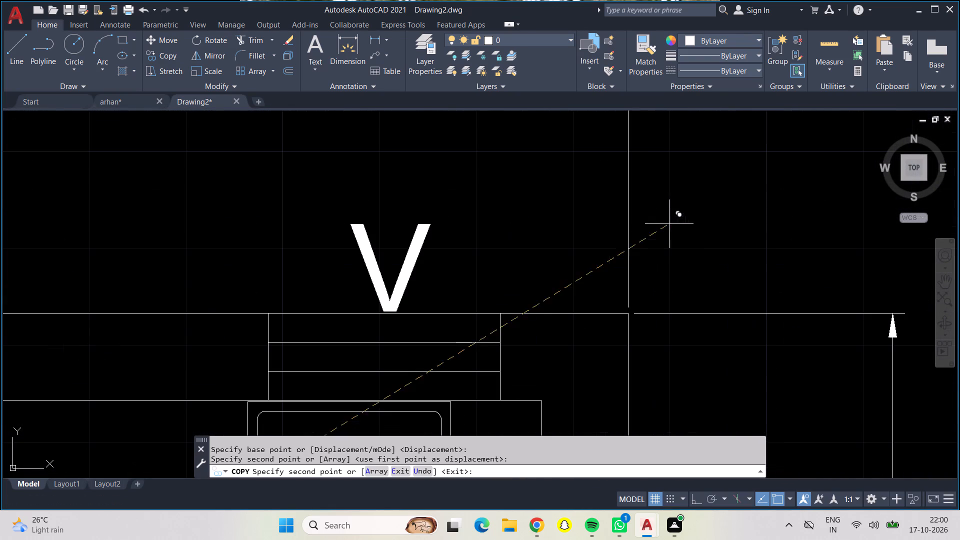
click(669, 213)
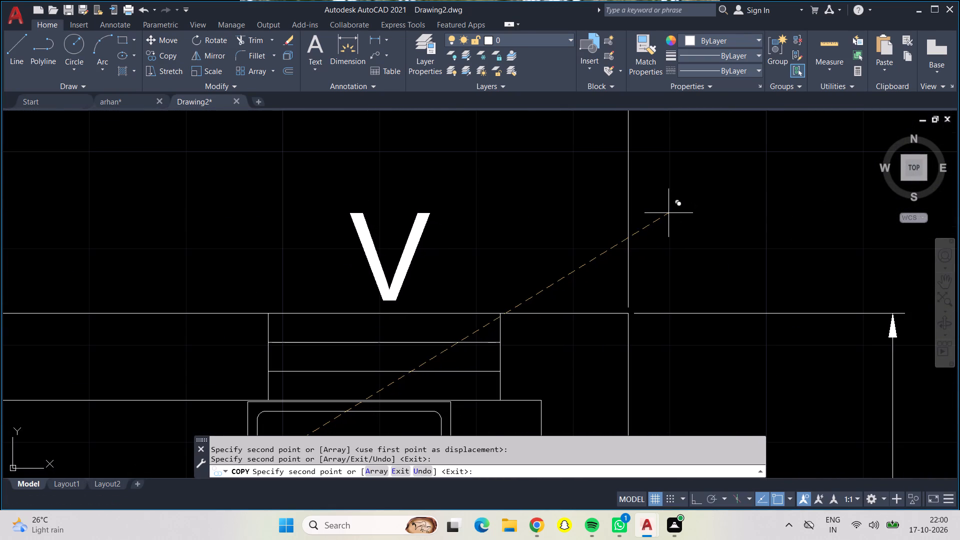
scroll(668, 213, down, 5)
scroll(383, 212, up, 4)
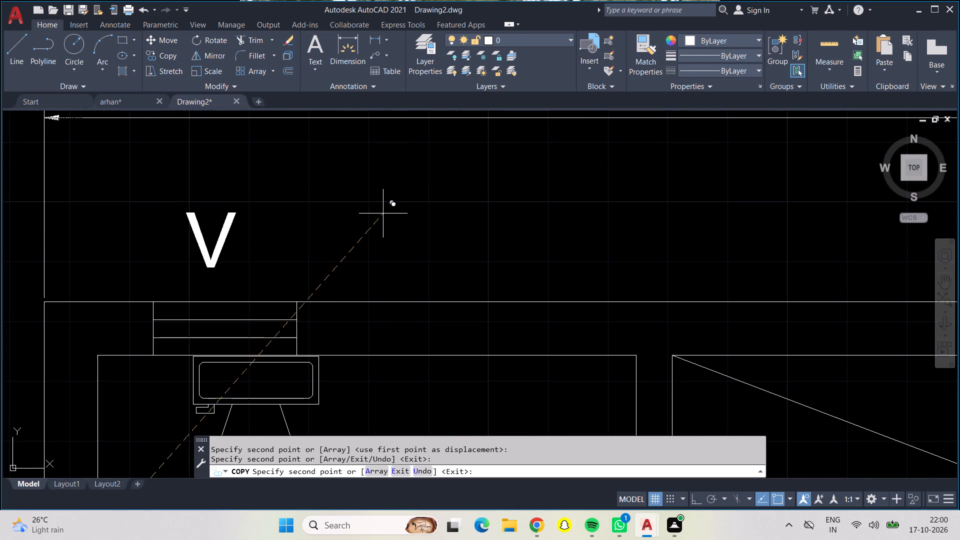
click(395, 237)
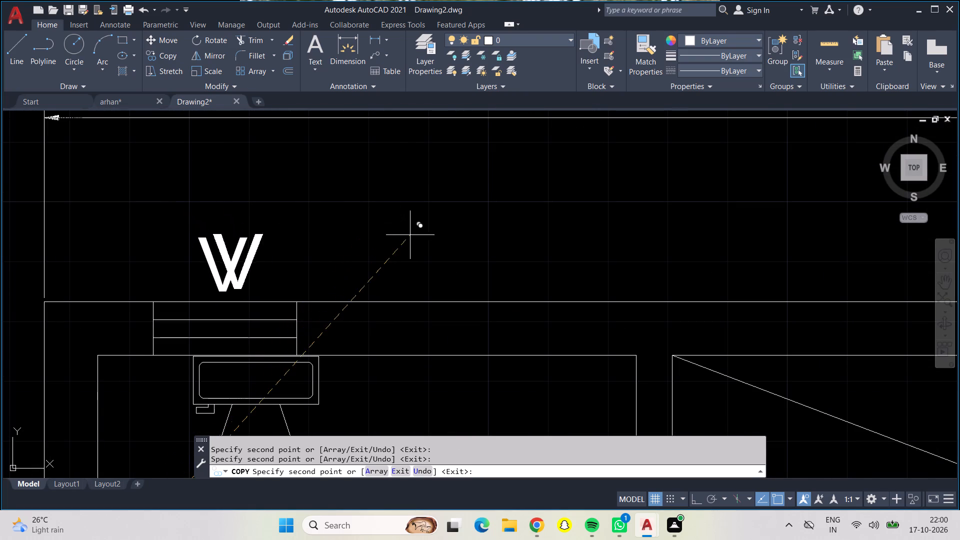
key(Escape)
Copy the "W" label from the reference plan's bedroom window beside the left-wall windows of the new plan's upper-left room and middle hall.
scroll(411, 233, down, 4)
scroll(277, 259, down, 4)
scroll(195, 282, up, 2)
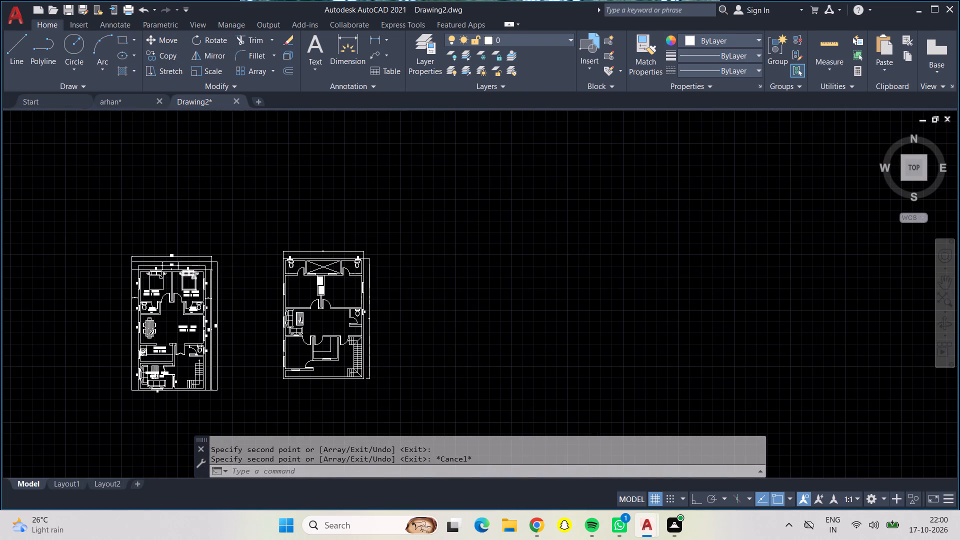
scroll(194, 282, up, 4)
drag(394, 284, 388, 284)
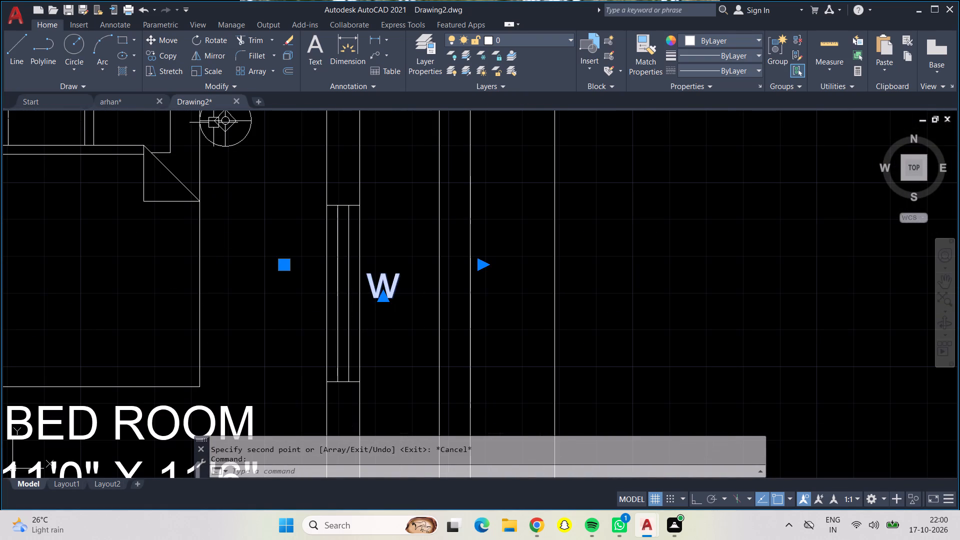
click(168, 55)
click(390, 291)
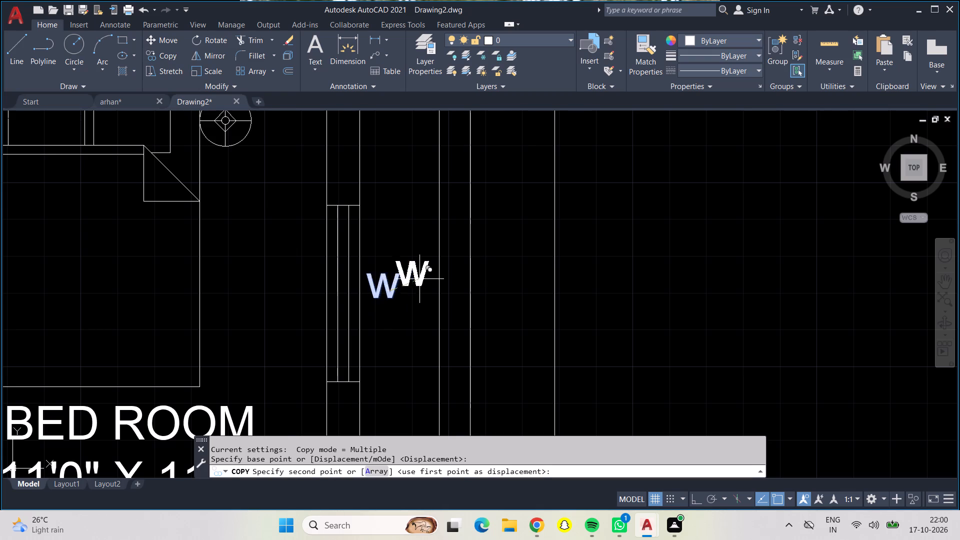
scroll(466, 270, down, 5)
scroll(605, 293, up, 6)
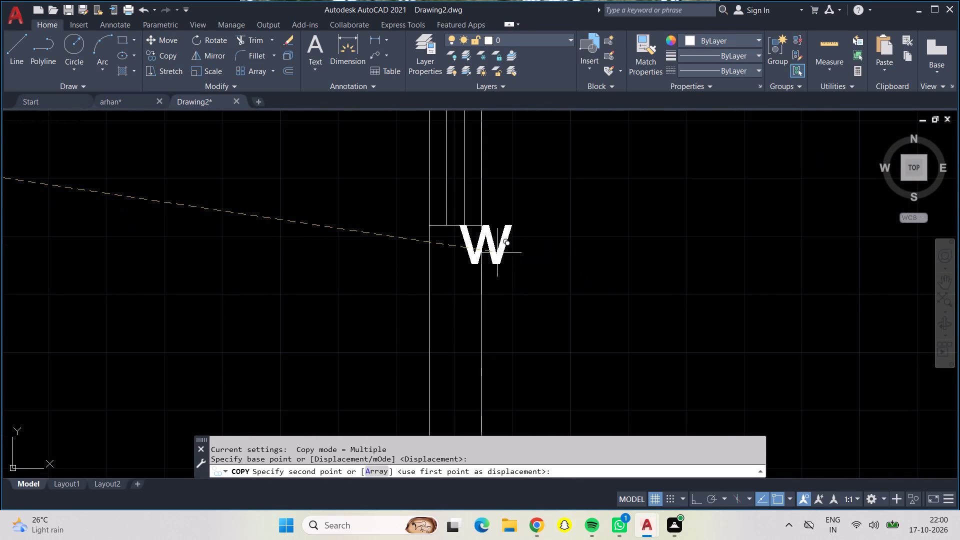
middle_drag(378, 201, 421, 308)
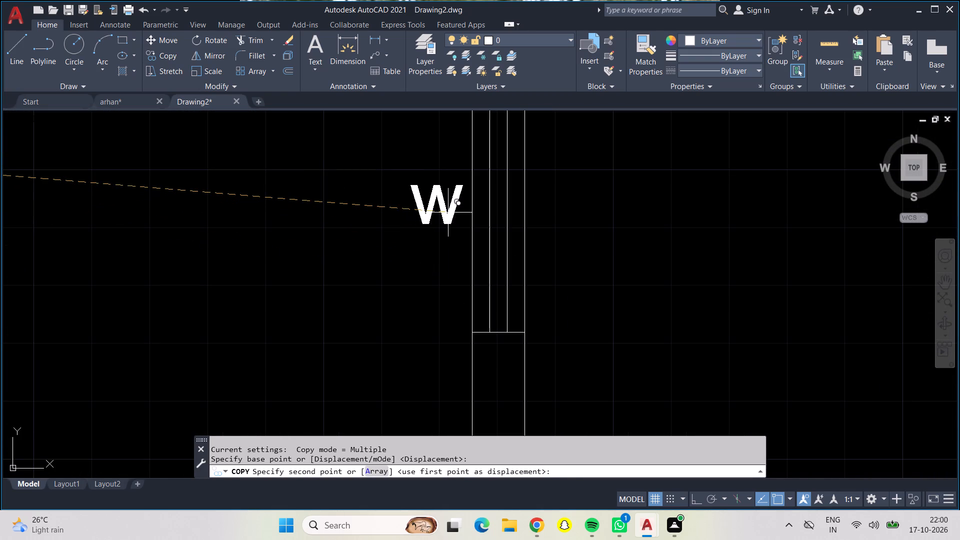
click(448, 211)
scroll(452, 215, down, 3)
middle_drag(432, 350, 446, 211)
scroll(456, 296, up, 2)
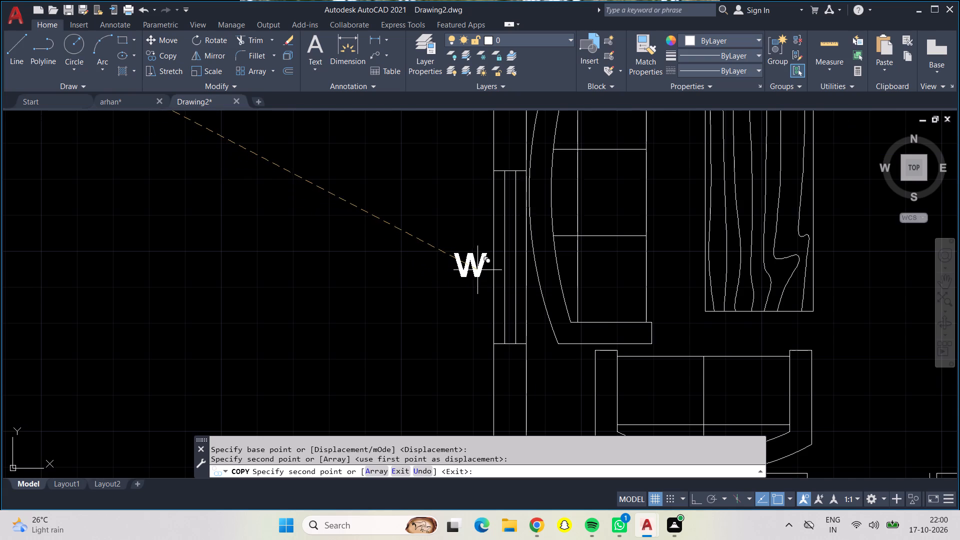
click(478, 270)
Place "W" labels outside the left wall beside both windows of the new plan's lower-left room.
scroll(476, 267, down, 3)
scroll(474, 271, up, 1)
scroll(474, 271, down, 1)
middle_drag(472, 318, 463, 230)
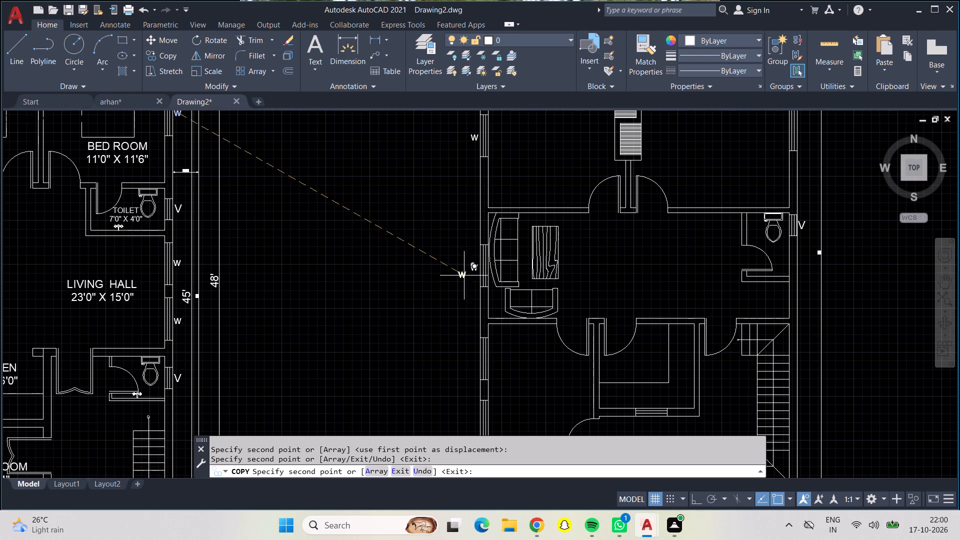
scroll(454, 362, up, 5)
scroll(547, 361, up, 1)
scroll(547, 361, down, 1)
middle_drag(547, 361, 540, 340)
scroll(547, 361, down, 2)
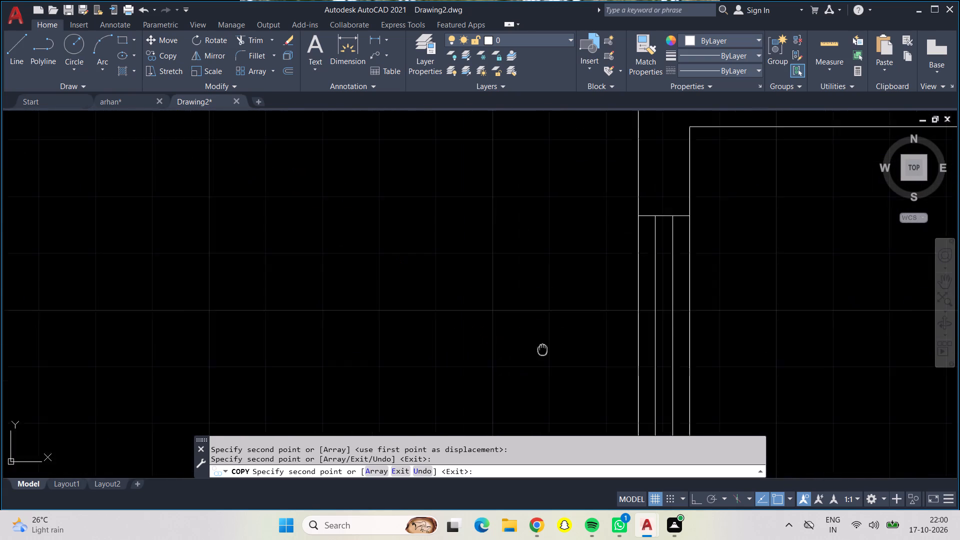
scroll(540, 340, down, 1)
middle_drag(540, 340, 530, 268)
scroll(562, 269, up, 2)
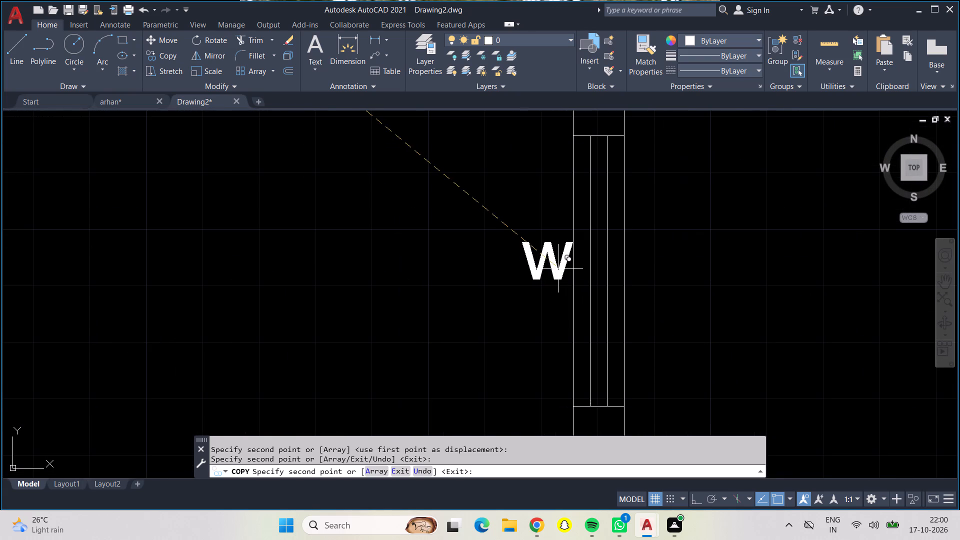
click(551, 271)
scroll(547, 285, down, 3)
middle_drag(539, 320, 539, 319)
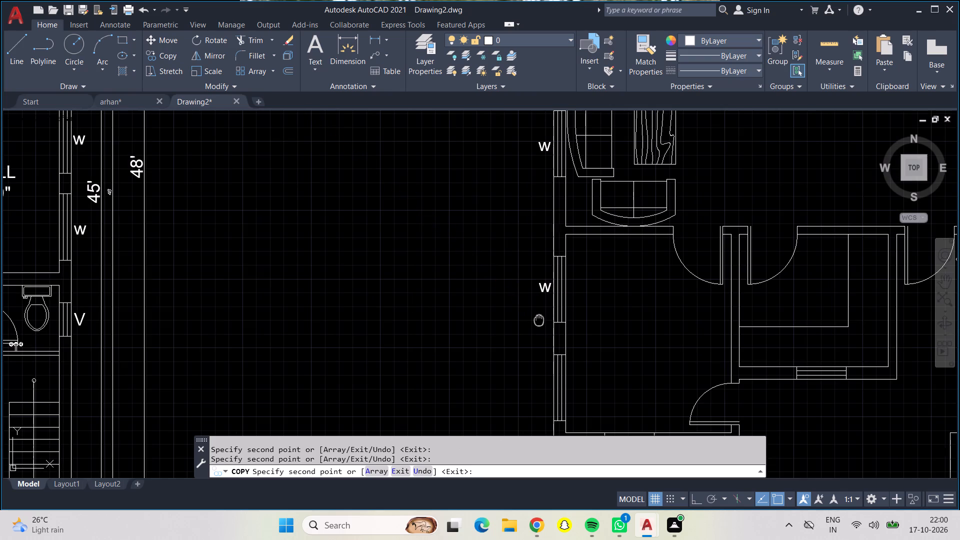
middle_drag(539, 319, 538, 250)
scroll(538, 250, up, 1)
scroll(546, 333, up, 1)
middle_drag(546, 366, 549, 303)
click(555, 312)
Place "W" labels below the bottom-wall windows of the lower-left room and the small inner room beside it.
scroll(634, 307, down, 1)
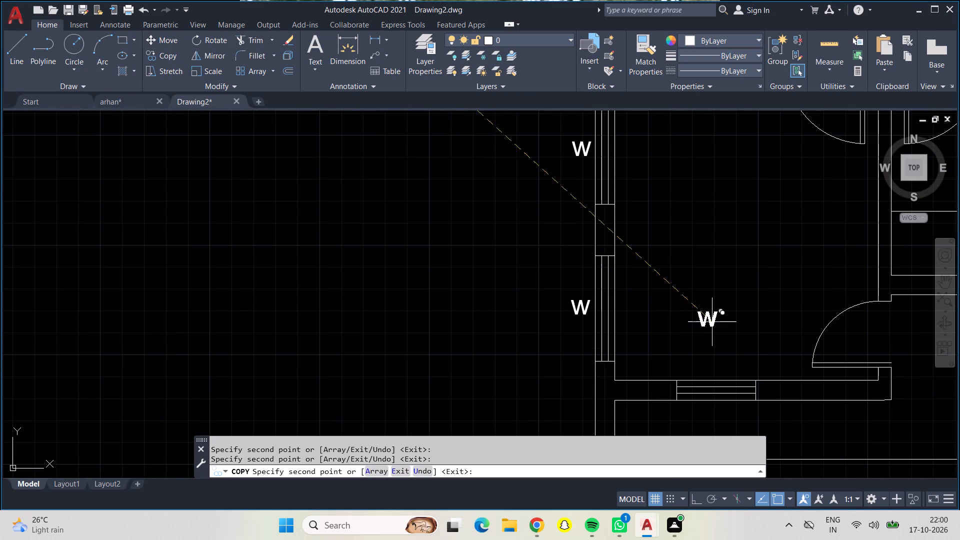
middle_drag(716, 324, 701, 242)
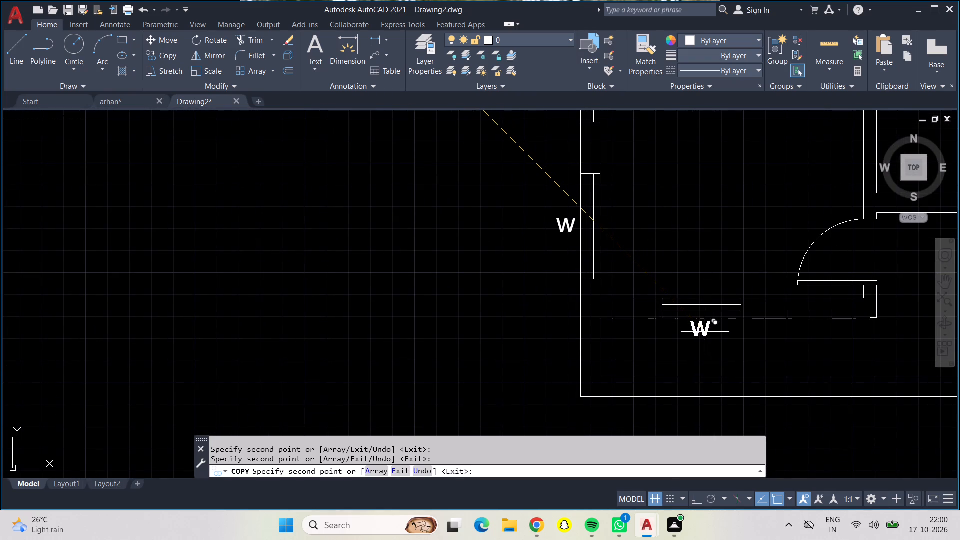
click(705, 332)
scroll(715, 289, down, 3)
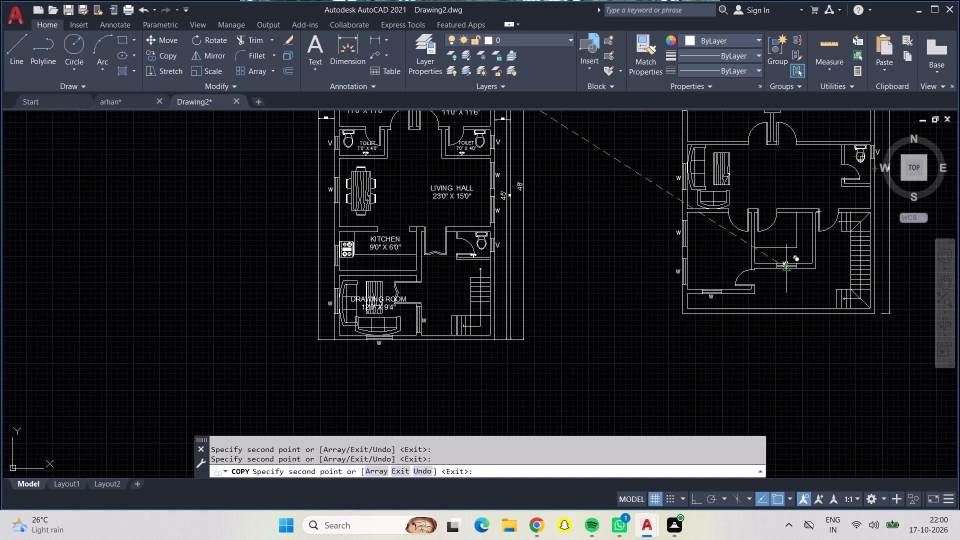
scroll(788, 275, up, 3)
click(789, 262)
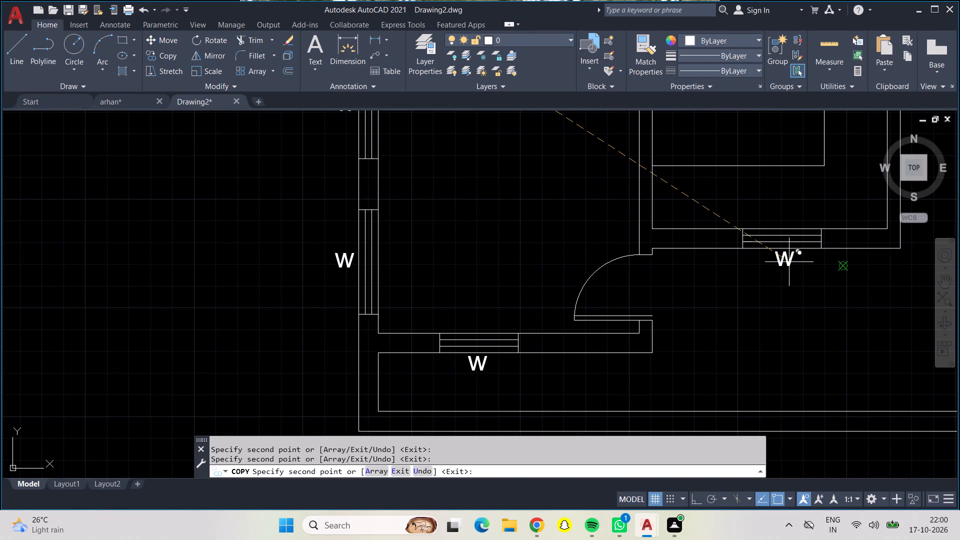
Place a "W" label outside the right wall beside the upper-right room's window.
scroll(787, 252, down, 4)
middle_drag(796, 191, 760, 263)
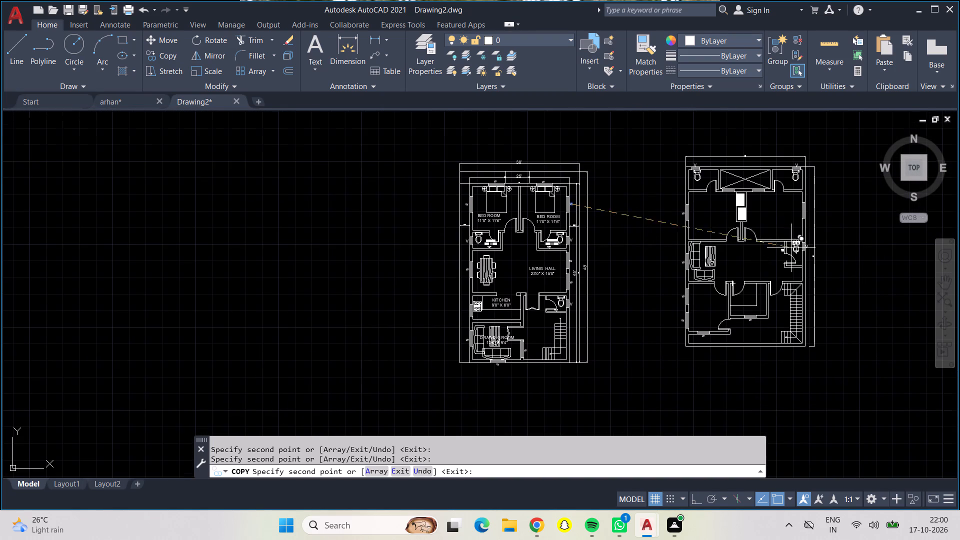
scroll(809, 213, up, 5)
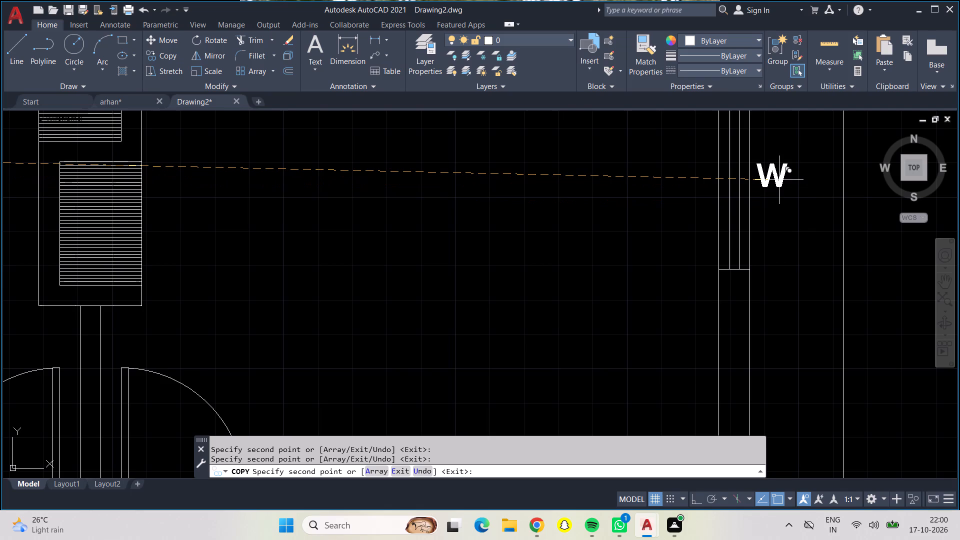
click(779, 180)
Place "W" labels above the two windows along the lower edge of the crossed open shaft, and finish copying.
scroll(780, 178, down, 1)
scroll(780, 178, up, 1)
scroll(780, 178, down, 2)
scroll(713, 211, down, 1)
middle_drag(713, 211, 725, 273)
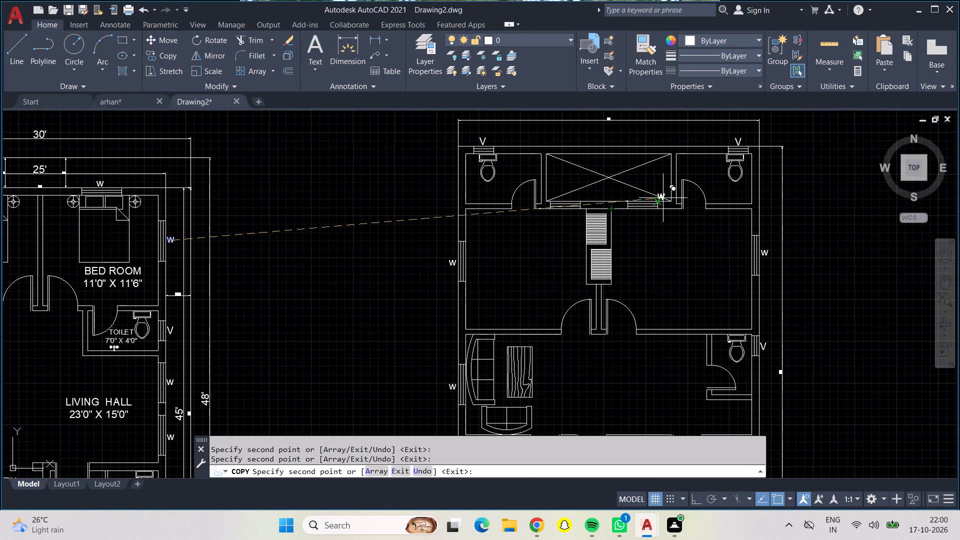
scroll(654, 198, up, 1)
scroll(651, 198, down, 1)
scroll(639, 198, up, 4)
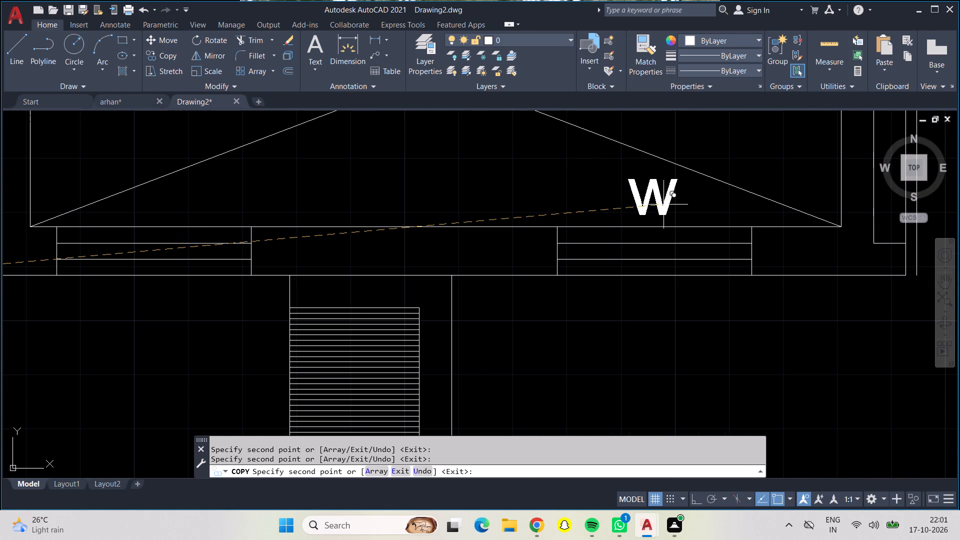
click(663, 204)
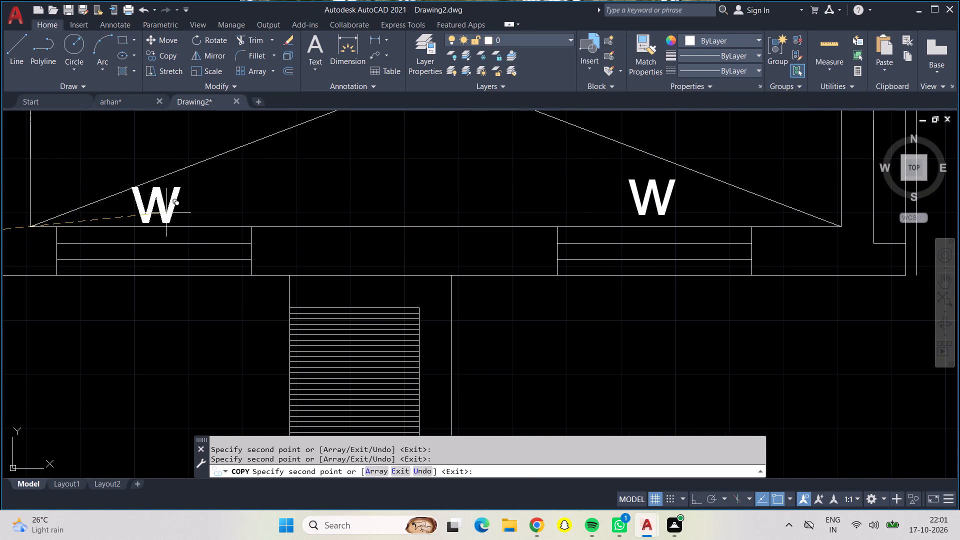
click(199, 206)
scroll(194, 206, down, 4)
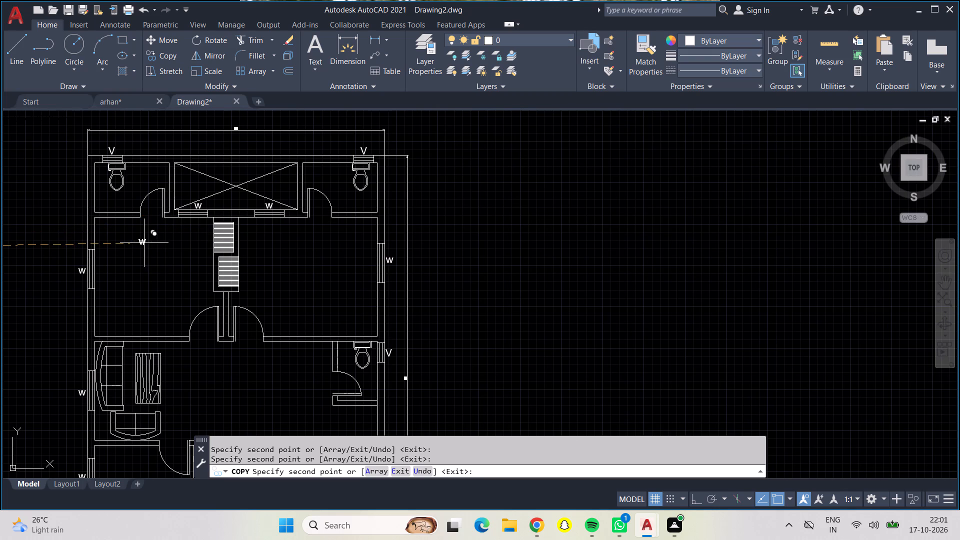
middle_drag(144, 243, 324, 252)
key(Escape)
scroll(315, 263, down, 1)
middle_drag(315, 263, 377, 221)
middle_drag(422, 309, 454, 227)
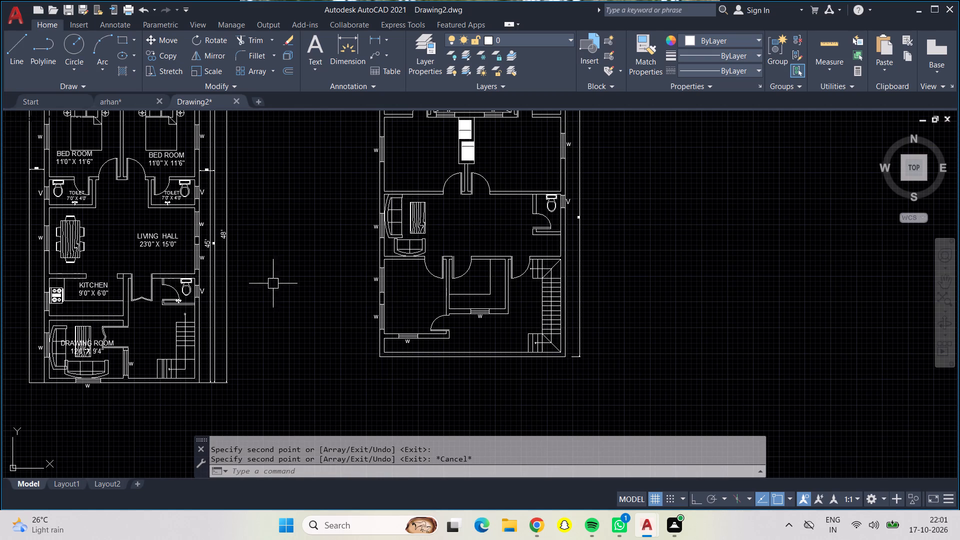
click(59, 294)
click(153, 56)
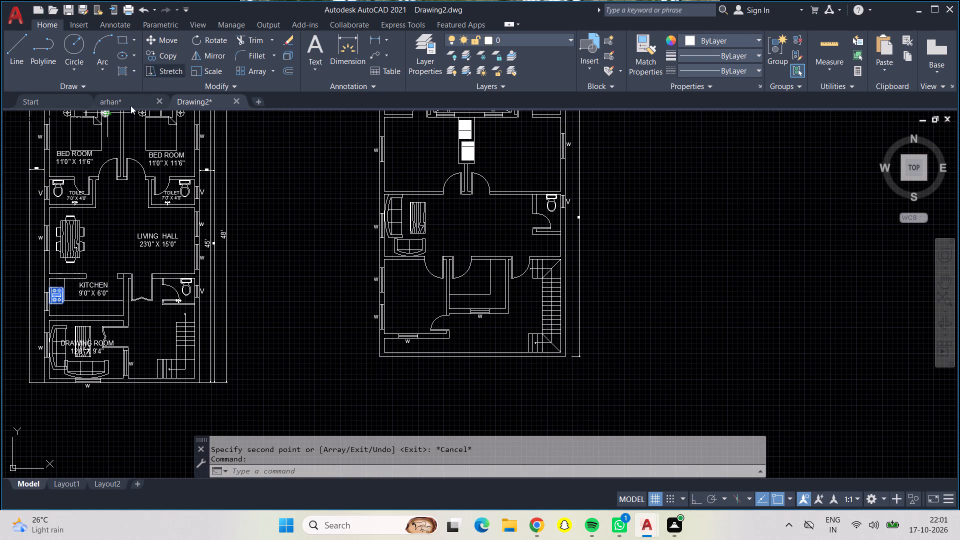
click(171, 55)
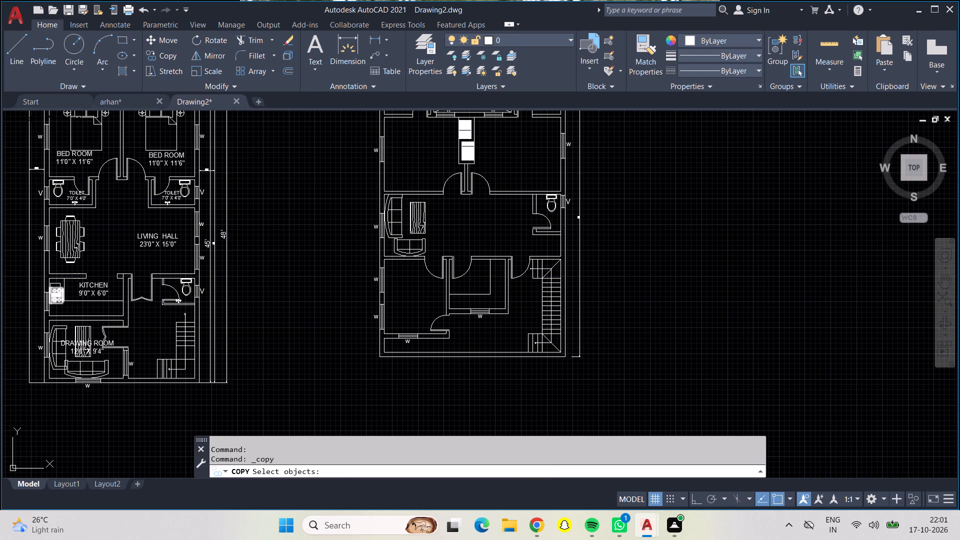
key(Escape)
Copy the stove from the reference plan's kitchen onto the right-hand counter of the new plan's small inner room.
click(56, 302)
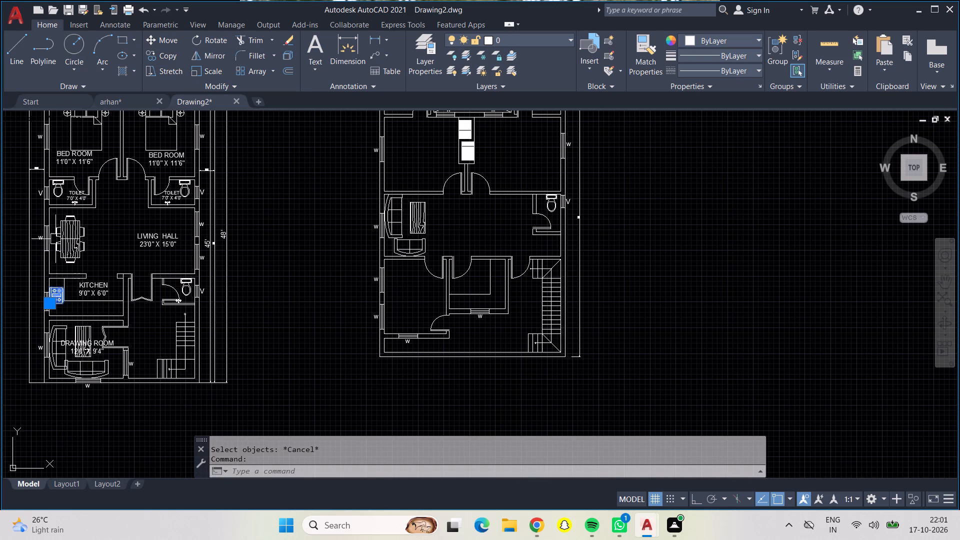
click(165, 53)
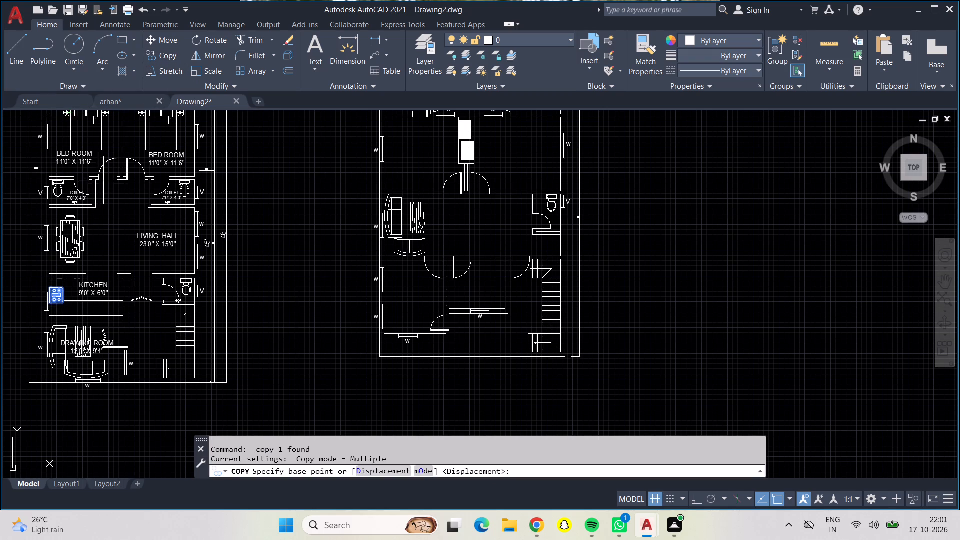
click(60, 299)
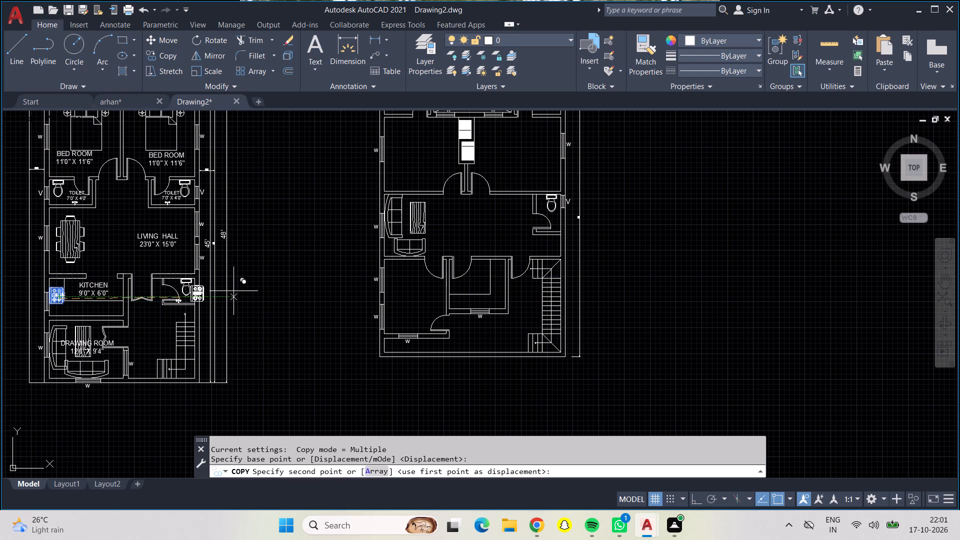
scroll(508, 293, down, 1)
scroll(508, 293, up, 4)
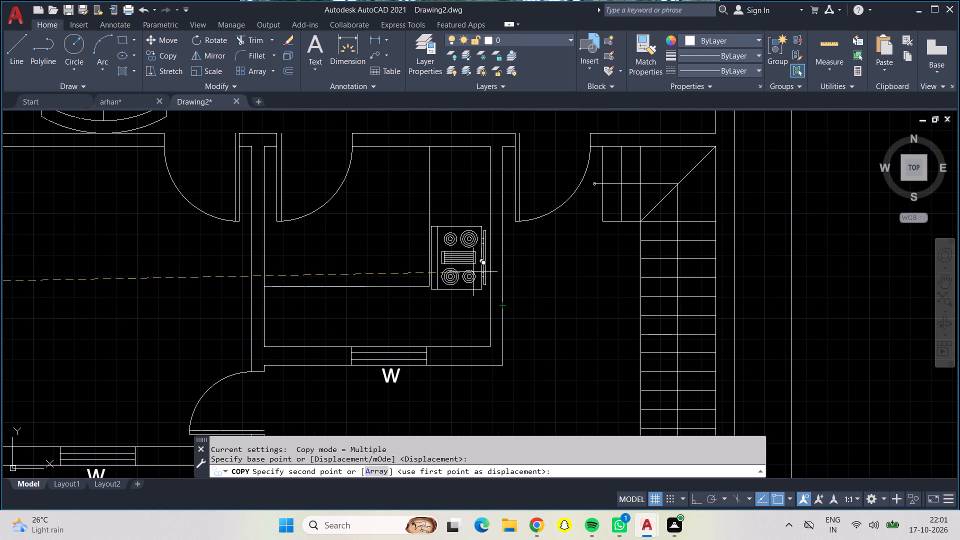
click(473, 268)
key(Escape)
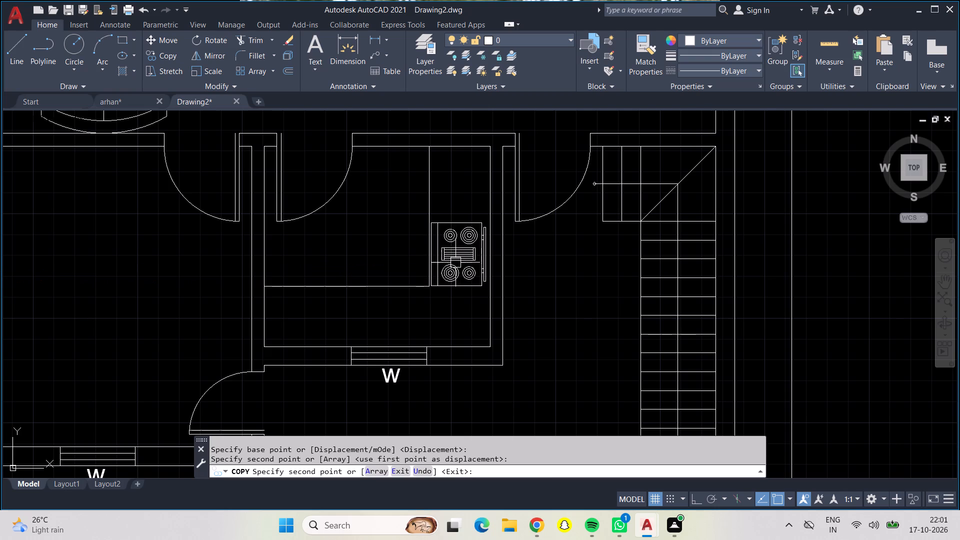
Rotate the copied stove 180 degrees about its lower edge, with Ortho on.
click(456, 262)
click(226, 40)
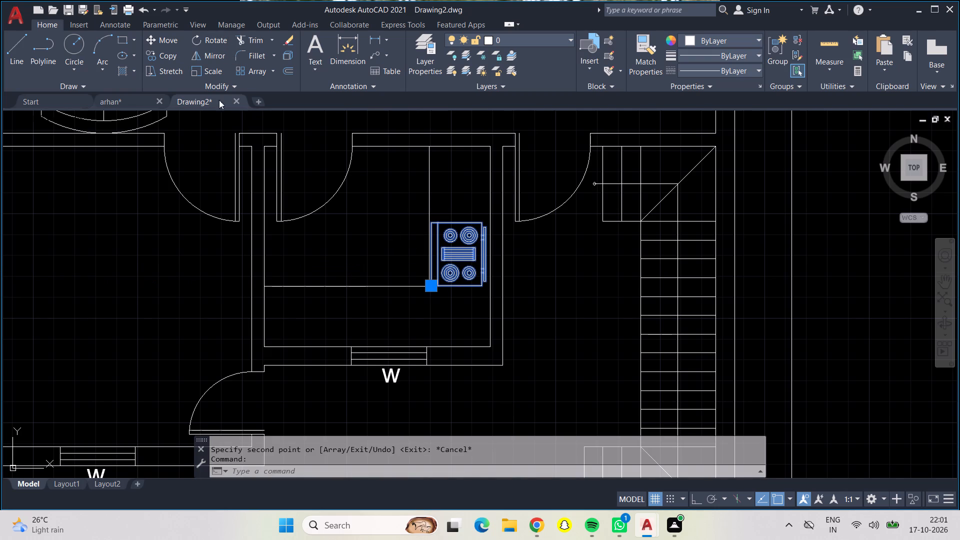
click(457, 284)
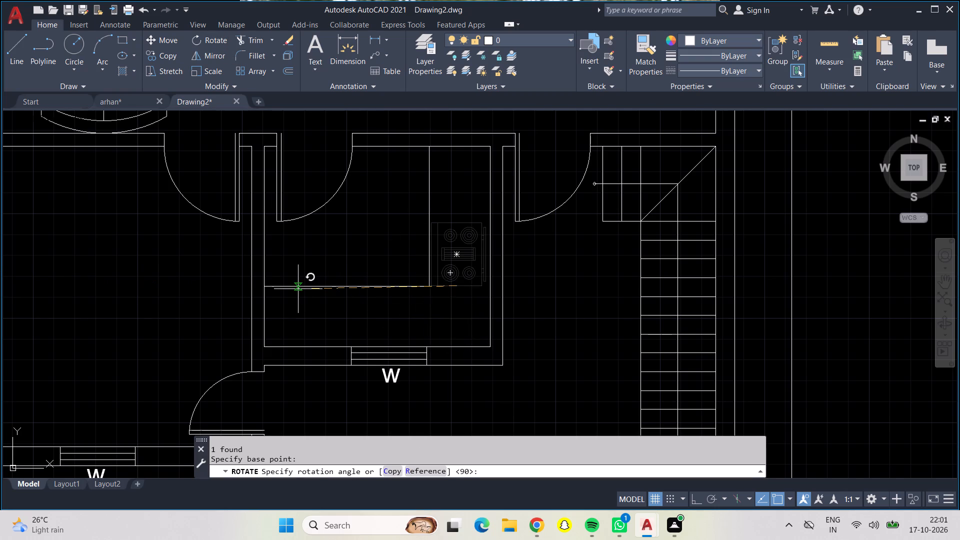
key(F8)
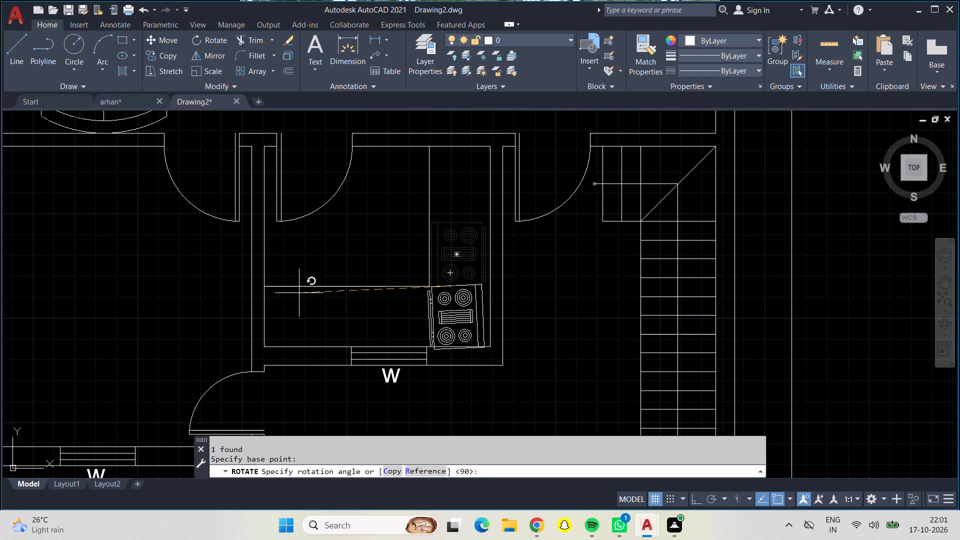
click(299, 293)
Move the rotated stove straight up onto the vertical counter, above the counter's inner corner.
click(436, 298)
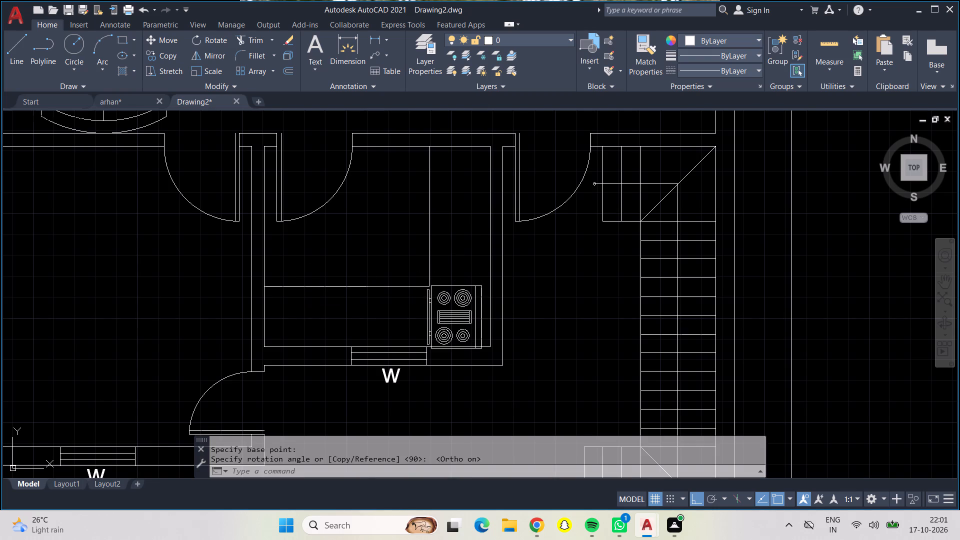
click(148, 37)
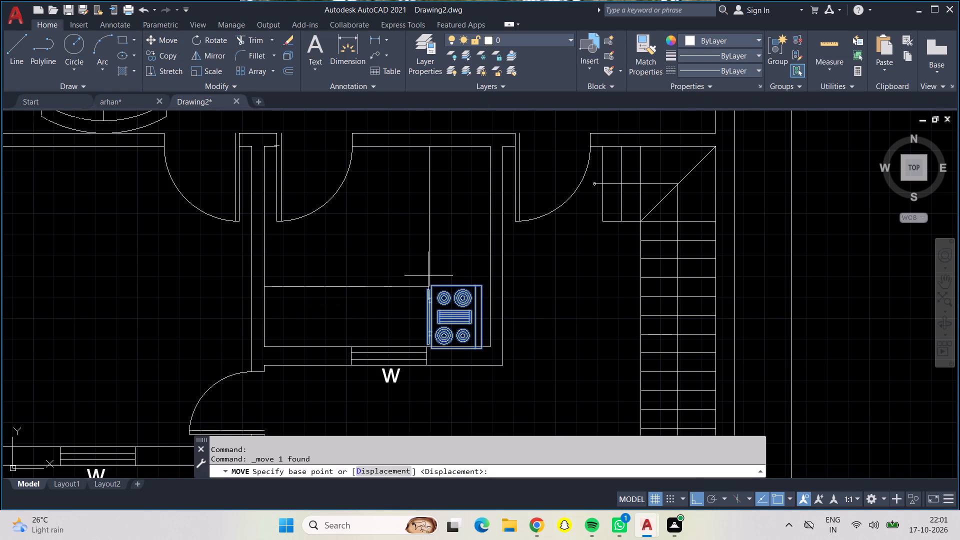
click(451, 289)
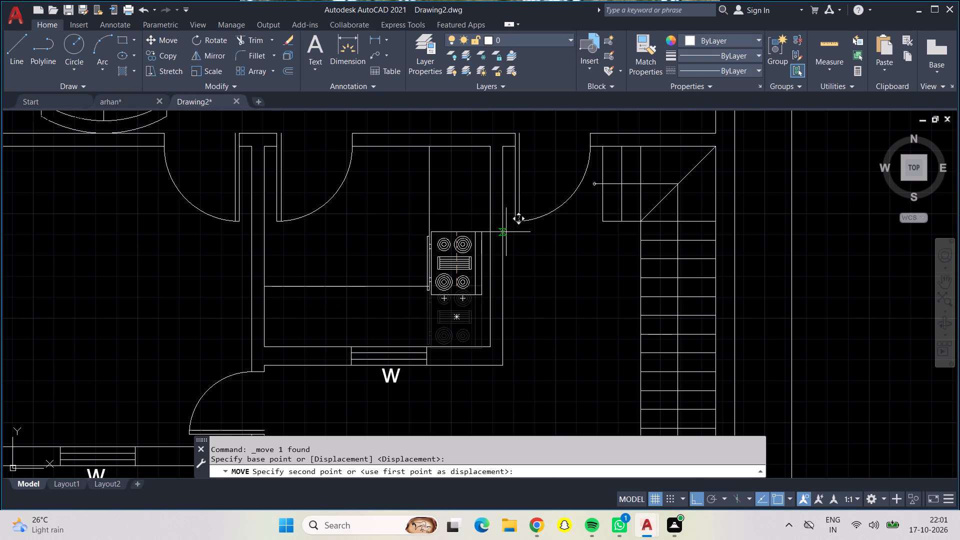
click(479, 206)
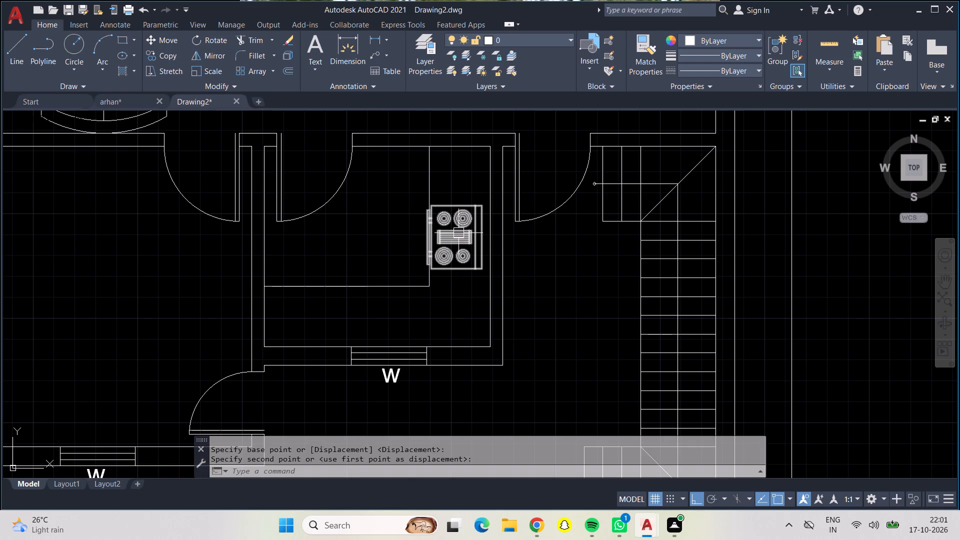
Copy the middle room's three-seat sofa about 10'-7" straight down, against the lower-left room's left wall below its top wall.
scroll(452, 269, down, 2)
scroll(456, 288, up, 1)
scroll(316, 281, down, 1)
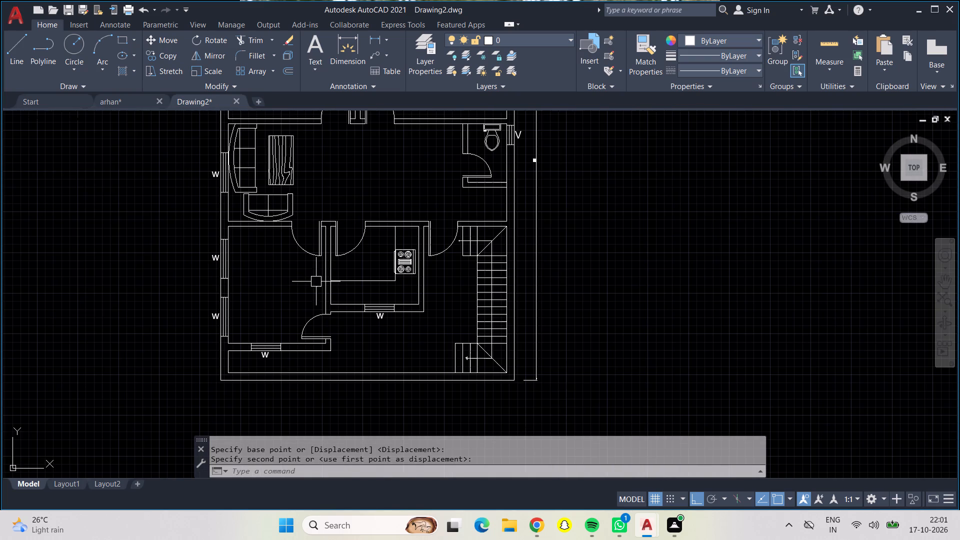
middle_drag(290, 281, 424, 288)
scroll(333, 284, down, 1)
scroll(400, 225, down, 1)
scroll(400, 225, up, 2)
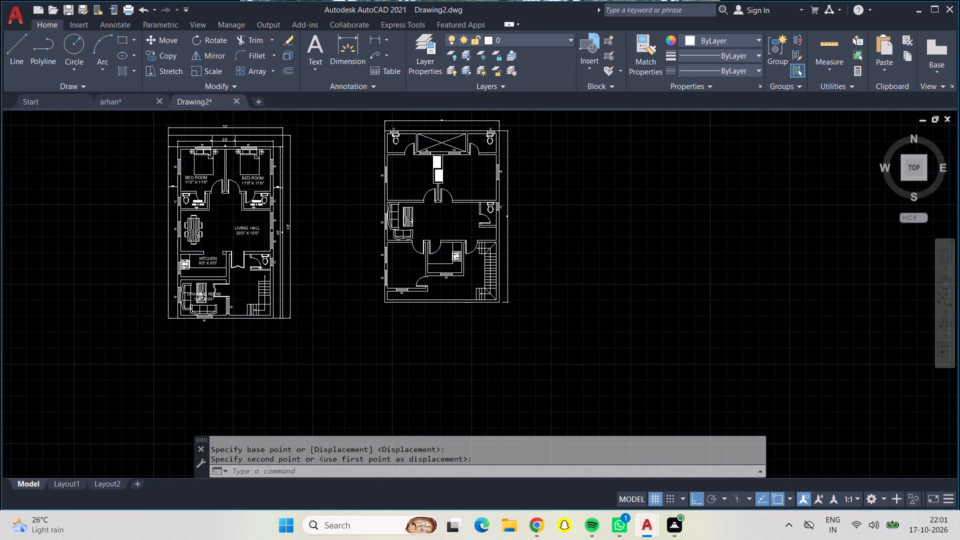
scroll(408, 287, up, 1)
middle_drag(408, 287, 416, 275)
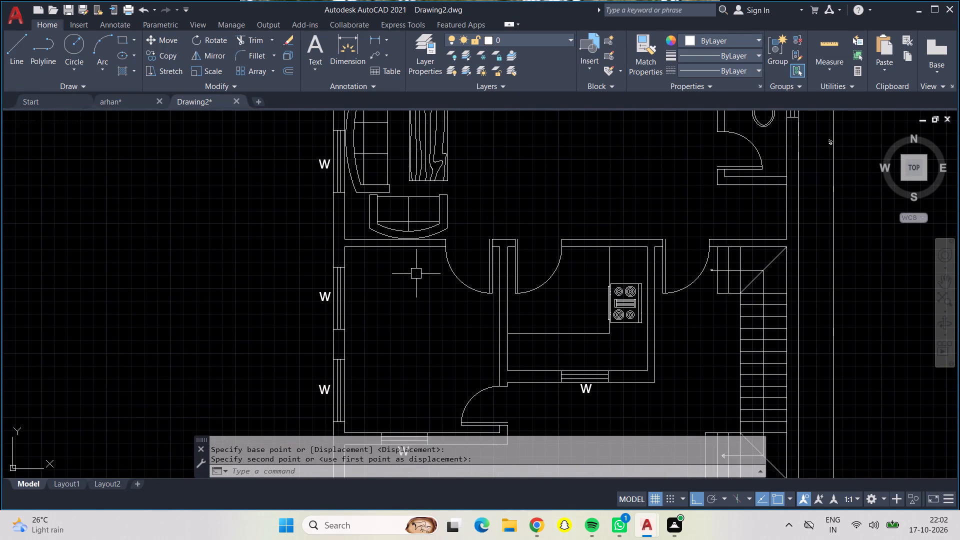
click(378, 169)
click(378, 171)
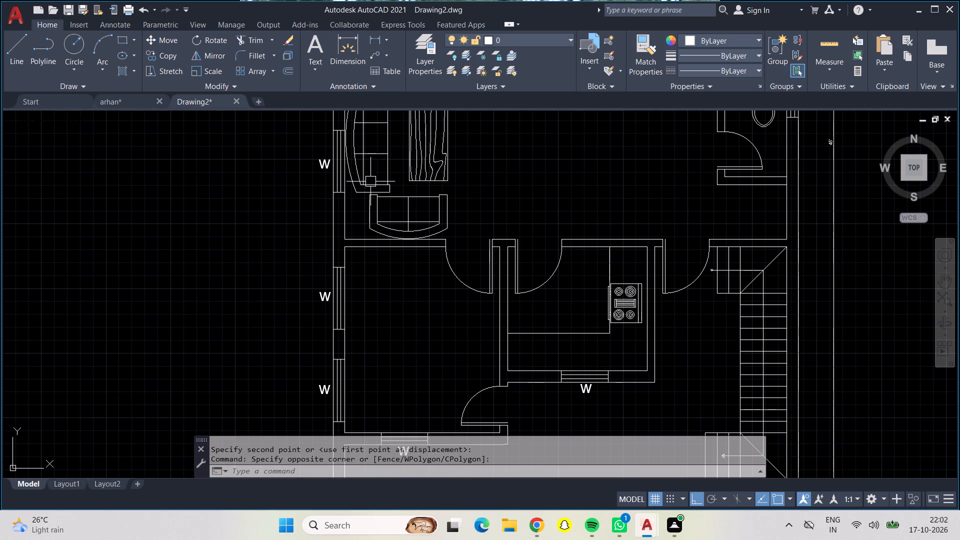
click(365, 185)
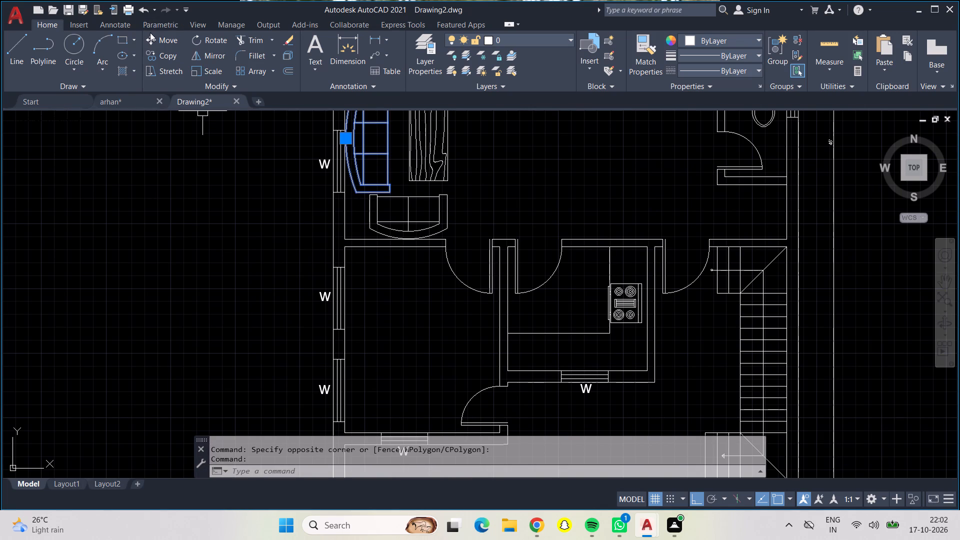
click(163, 55)
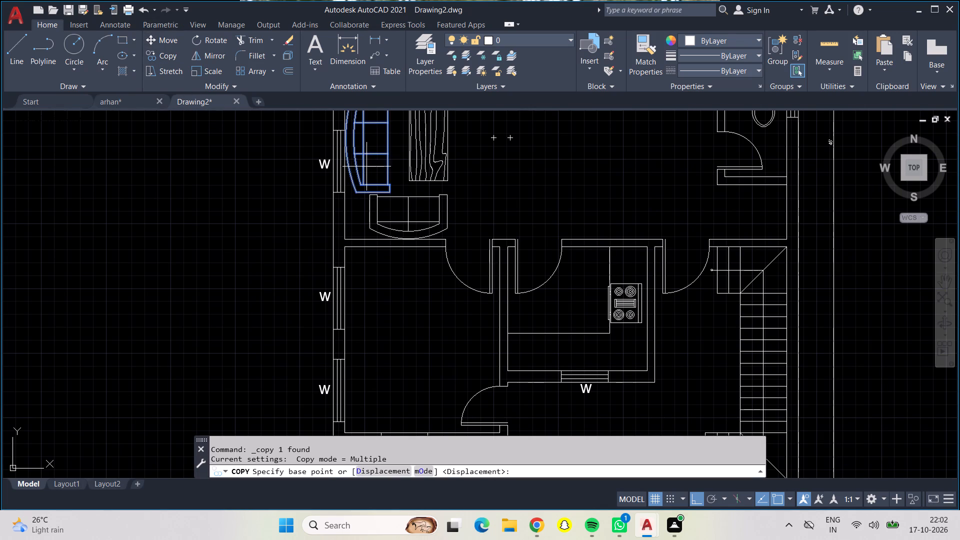
click(356, 194)
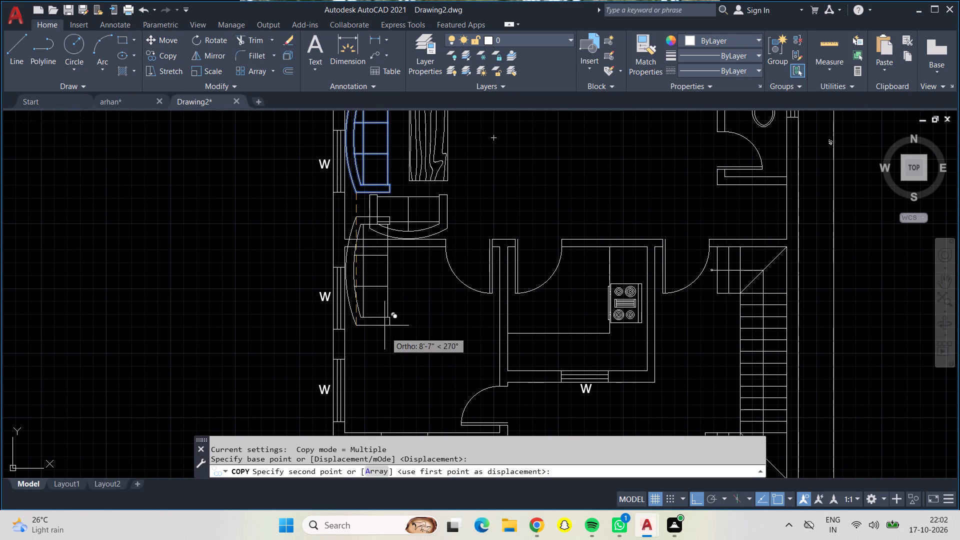
middle_drag(360, 417, 382, 367)
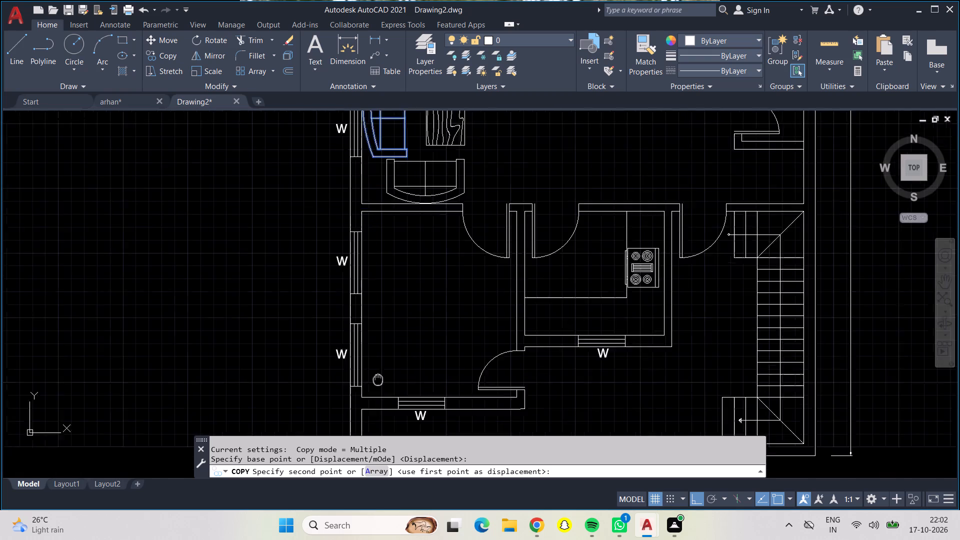
middle_drag(382, 367, 387, 346)
scroll(387, 344, up, 1)
middle_drag(375, 282, 383, 392)
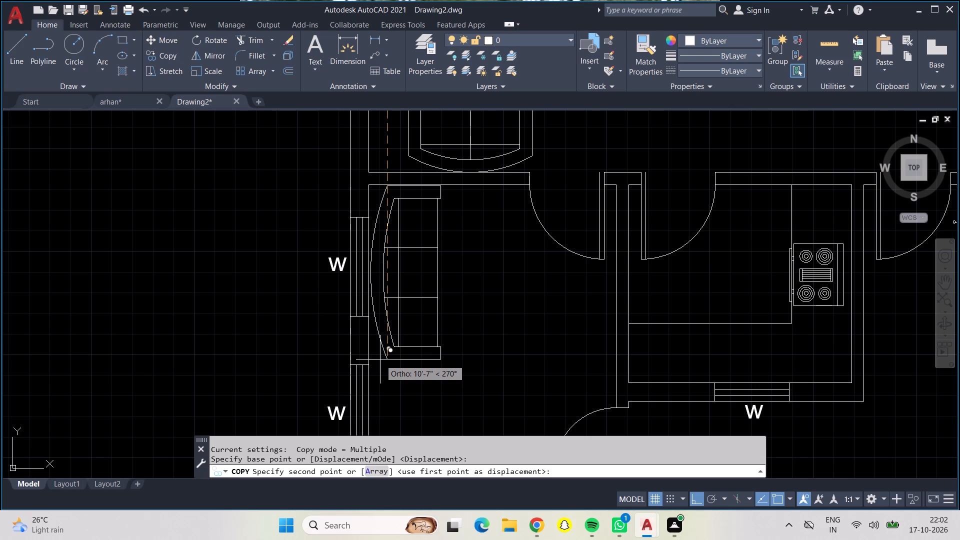
click(380, 359)
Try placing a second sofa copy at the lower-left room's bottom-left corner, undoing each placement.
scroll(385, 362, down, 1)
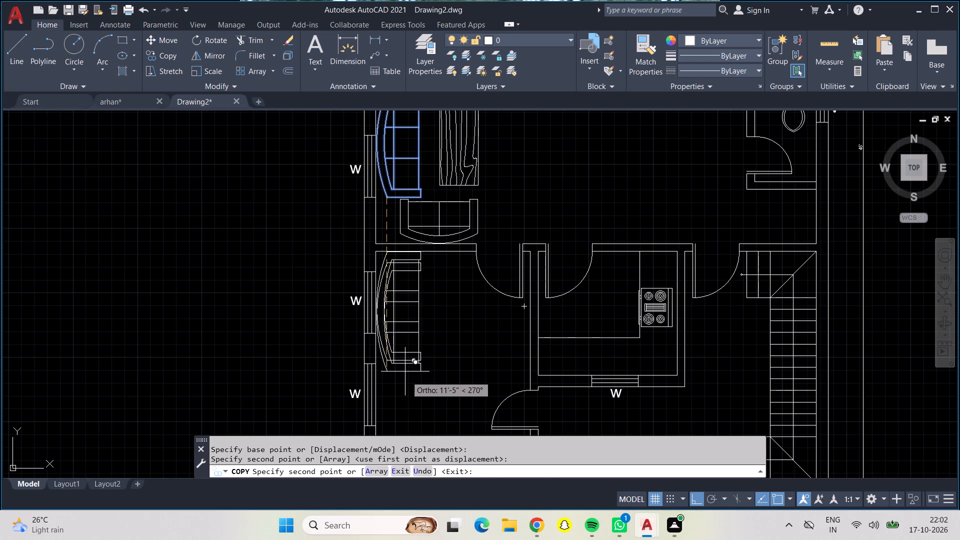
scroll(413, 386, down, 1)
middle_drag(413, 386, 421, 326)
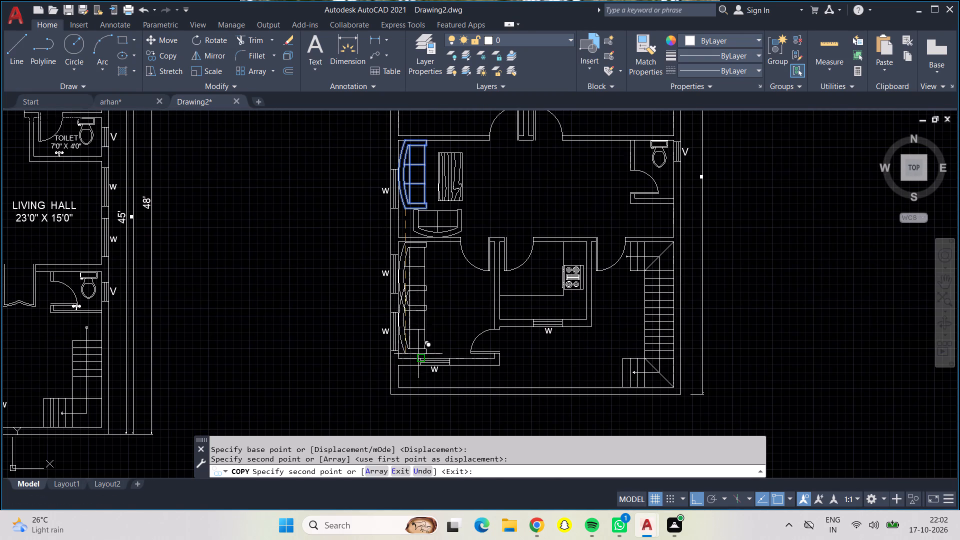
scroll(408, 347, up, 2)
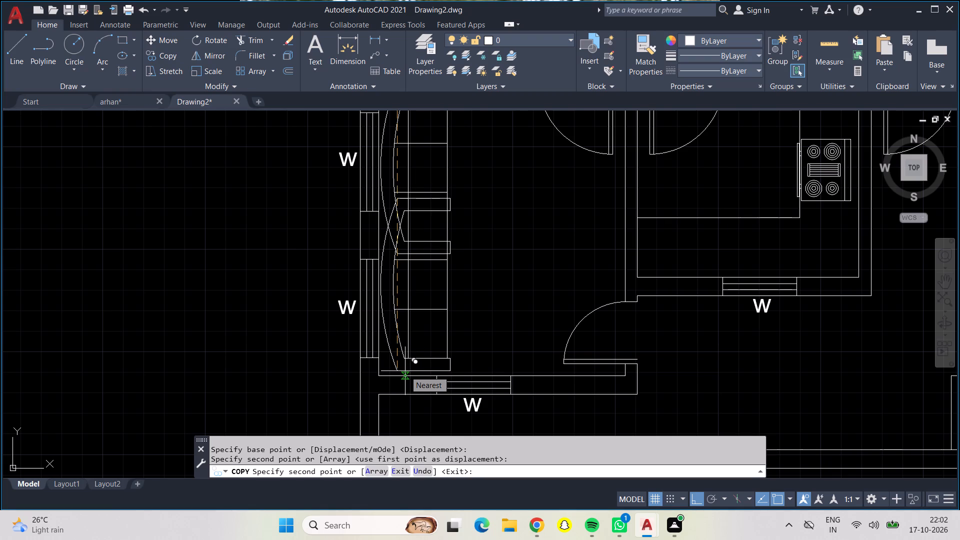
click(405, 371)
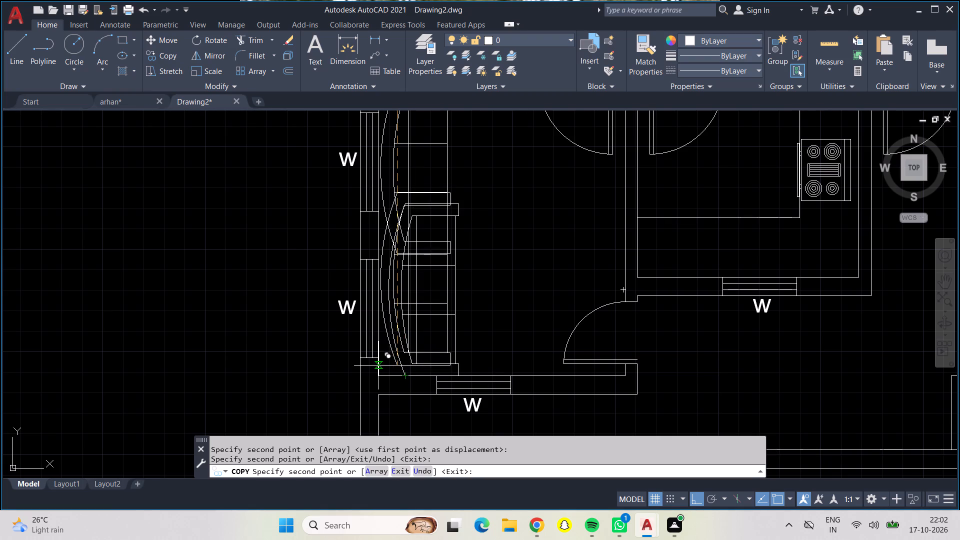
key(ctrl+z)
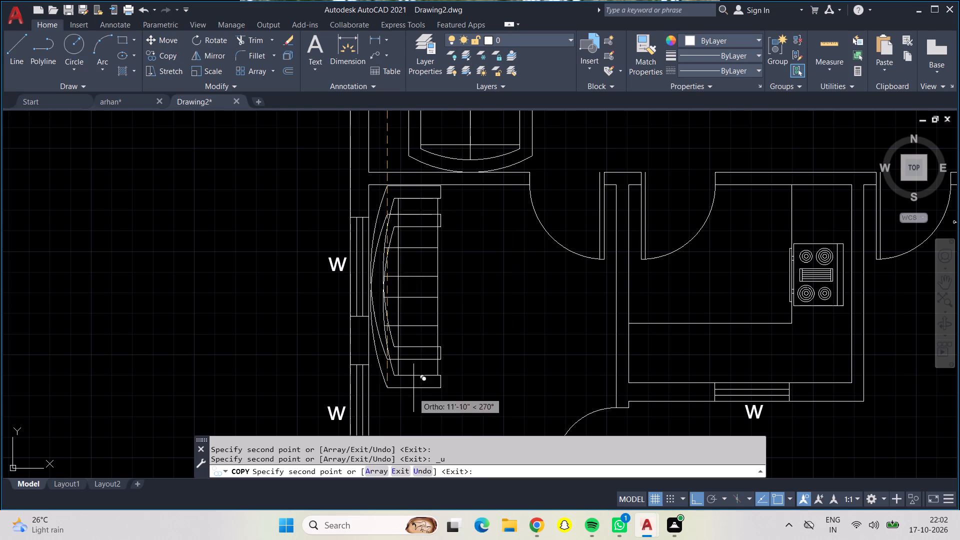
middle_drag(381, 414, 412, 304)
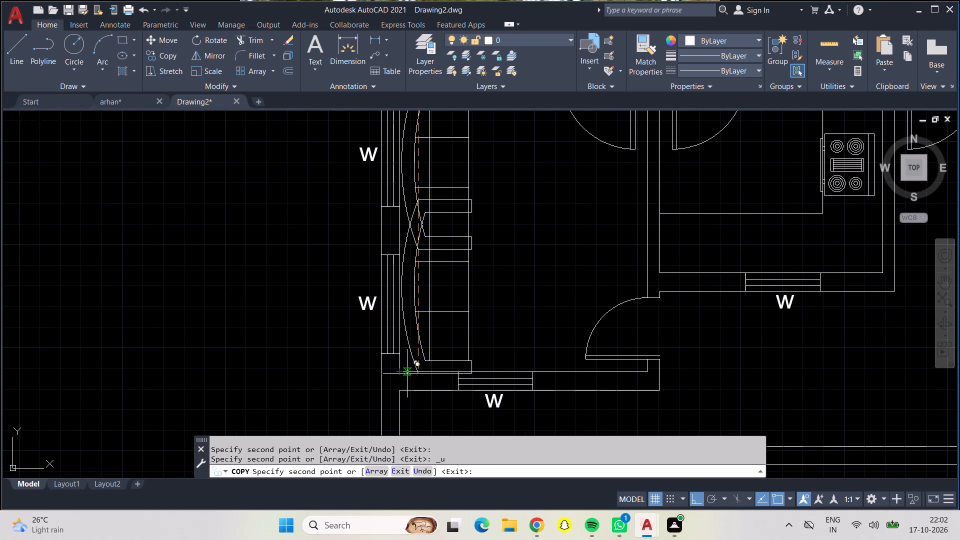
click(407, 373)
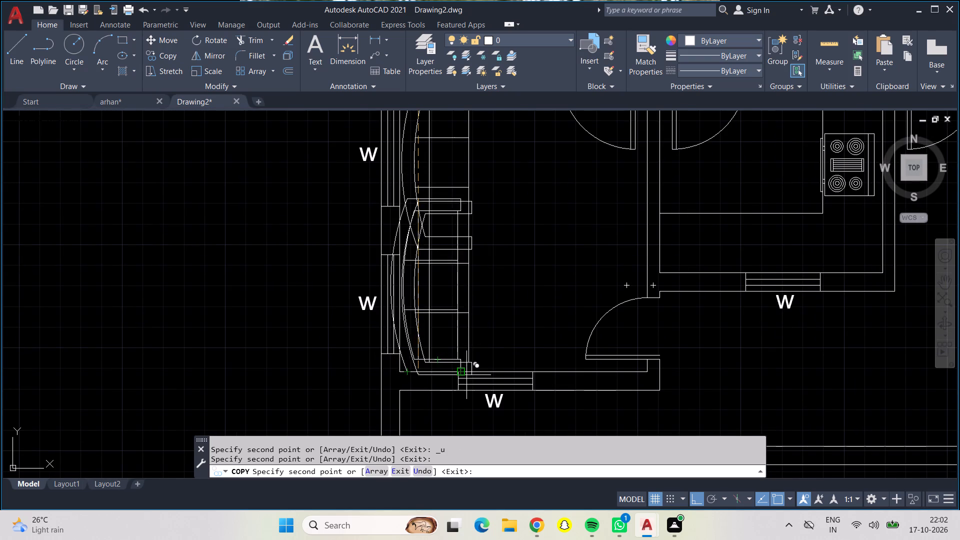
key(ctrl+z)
Place a second sofa copy straight below the first, with its lower end on the lower-left room's bottom wall, and finish copying.
scroll(430, 322, down, 1)
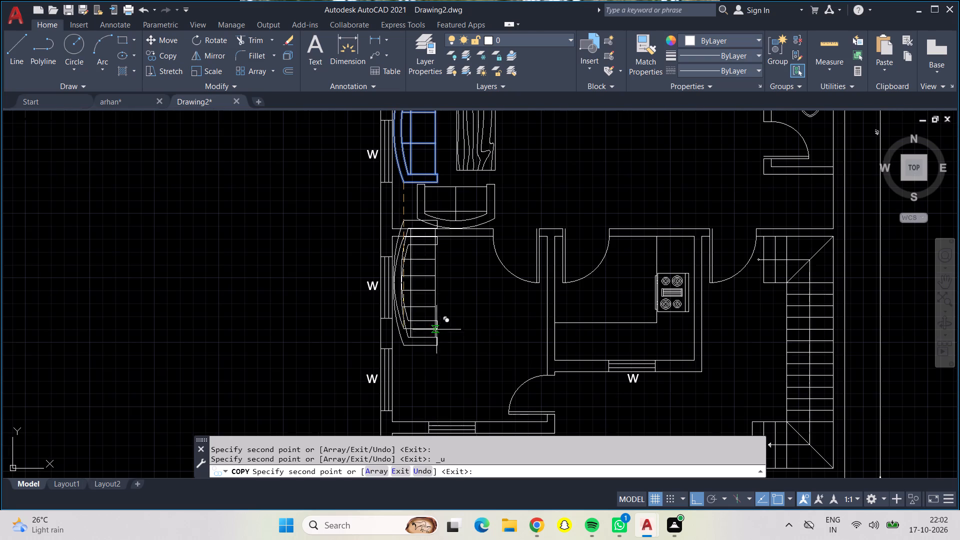
middle_drag(456, 351, 443, 272)
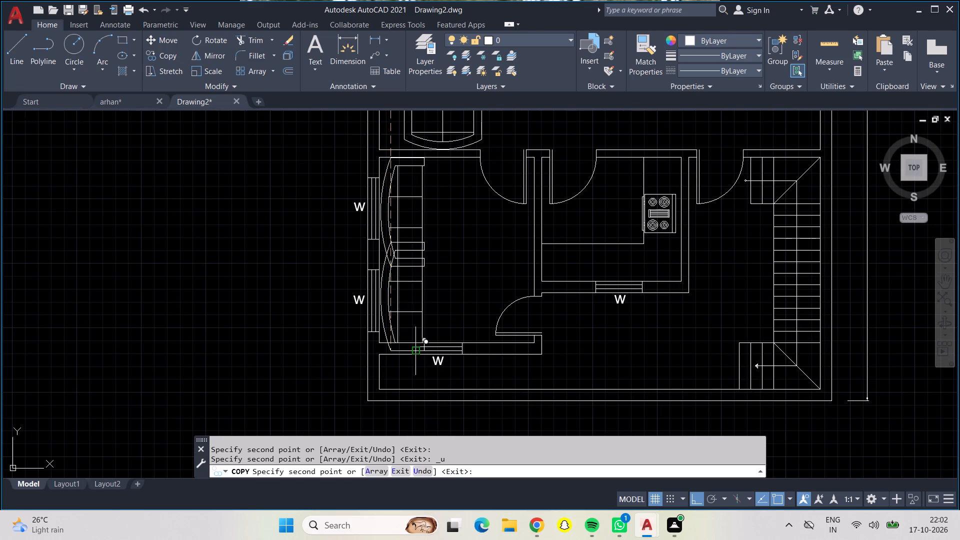
scroll(412, 346, up, 5)
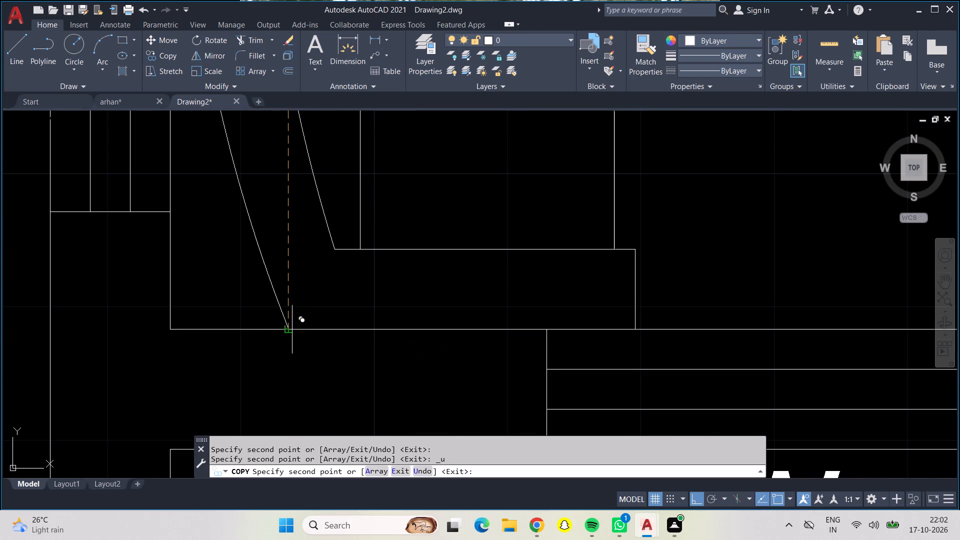
click(289, 329)
scroll(289, 329, down, 3)
scroll(404, 286, down, 2)
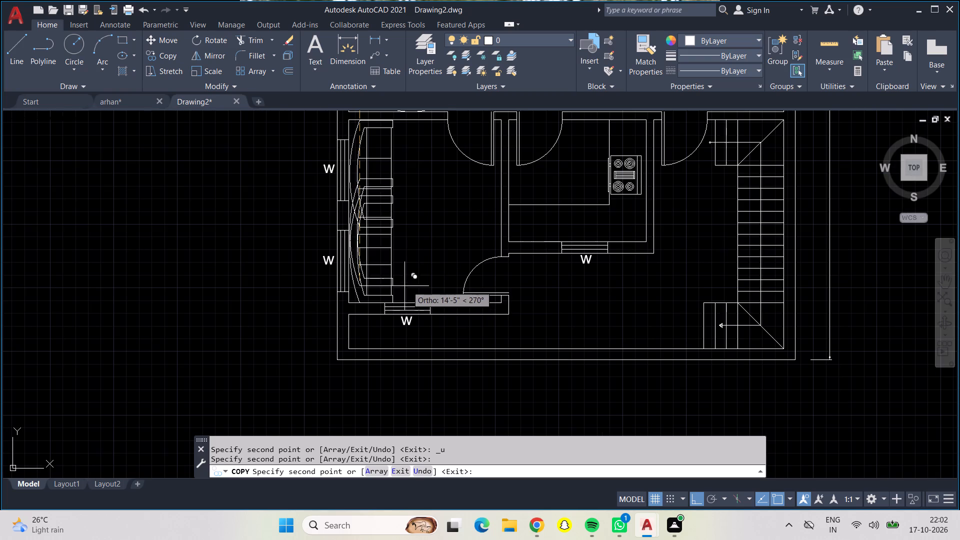
key(Escape)
Move the wooden table from the middle room about 13'-1" straight down into the lower-left room, in front of the sofas.
scroll(420, 259, down, 2)
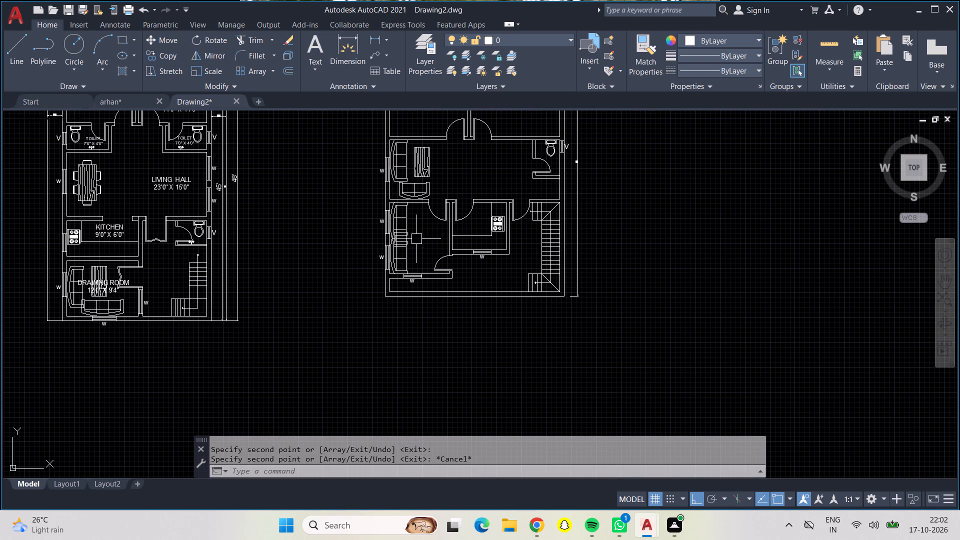
click(424, 159)
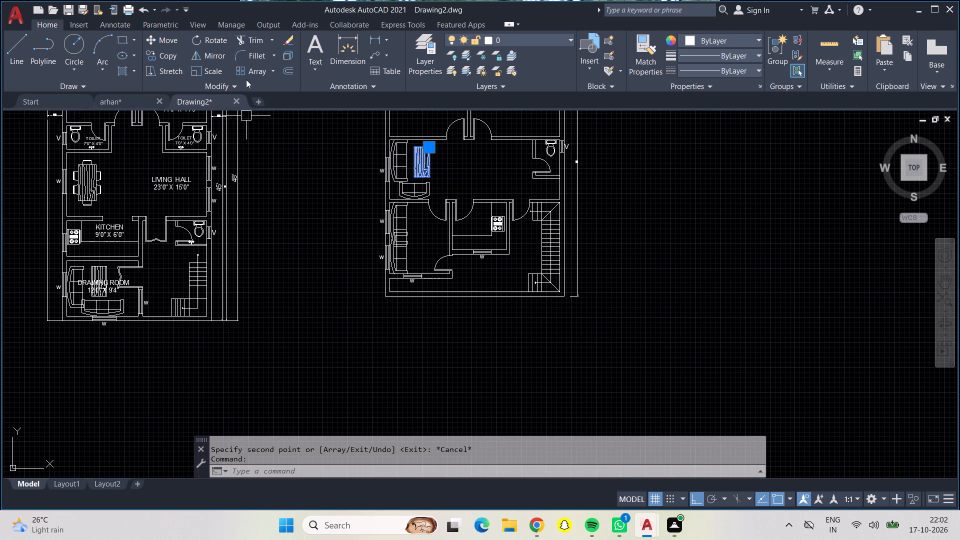
click(173, 37)
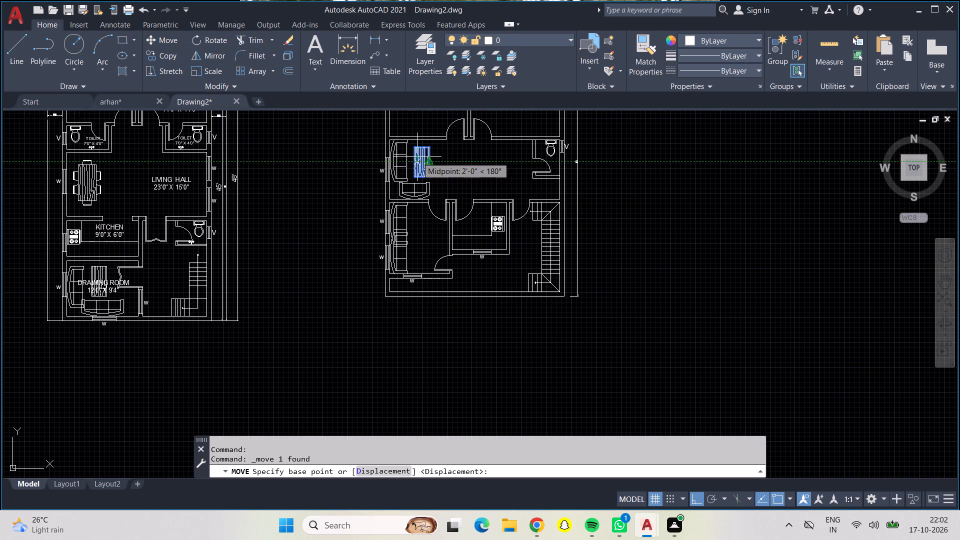
click(421, 158)
scroll(427, 234, up, 2)
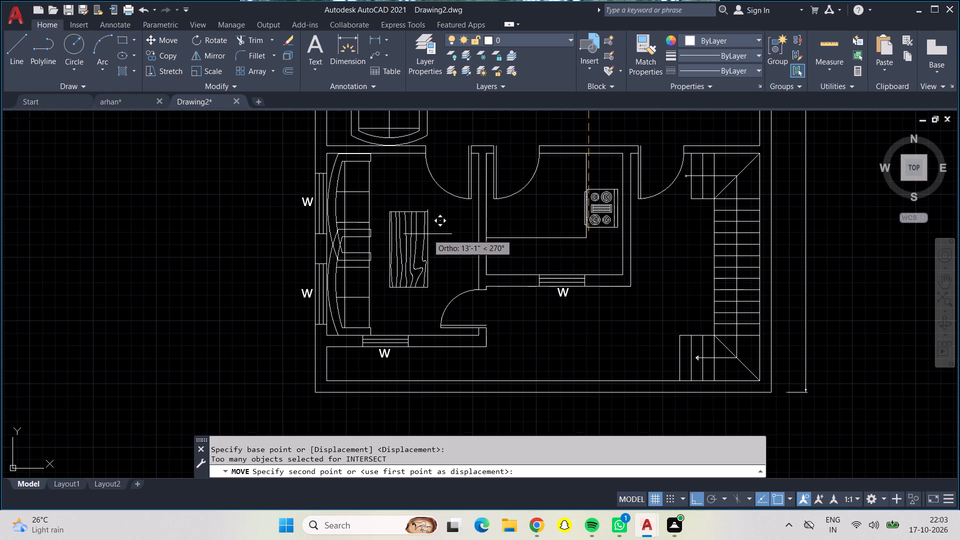
click(417, 234)
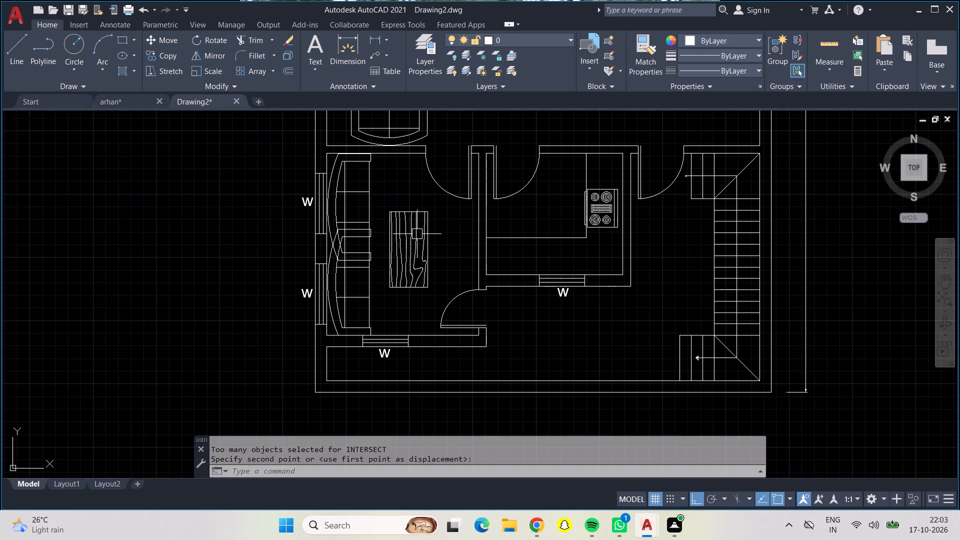
Copy the bed and its two side lamps from the reference plan's right bedroom straight across to the empty space right of the new plan.
scroll(447, 237, down, 2)
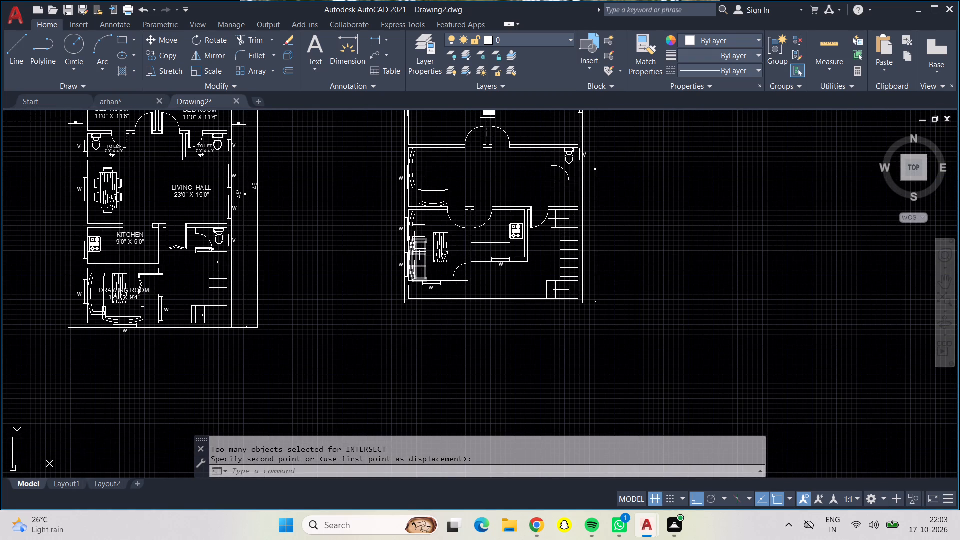
middle_drag(503, 173, 515, 279)
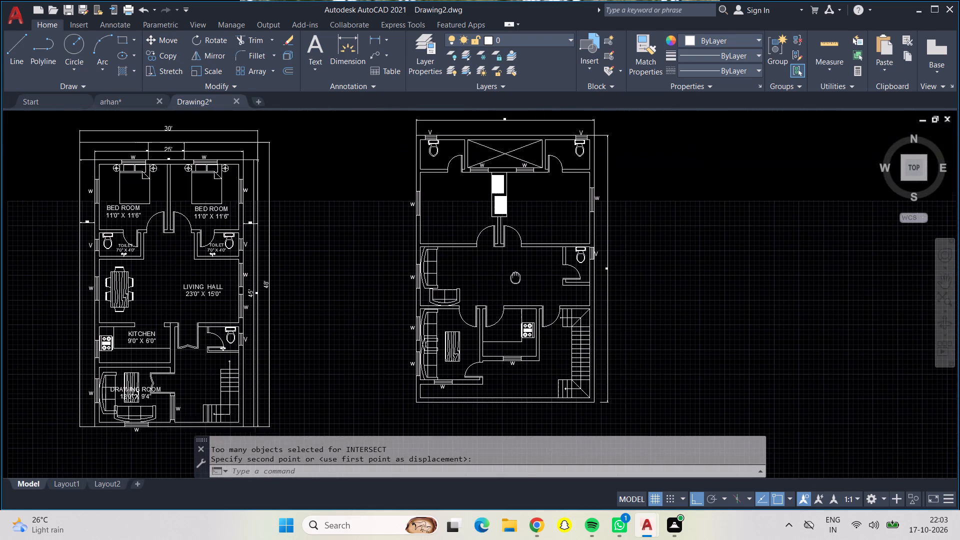
middle_drag(515, 279, 515, 279)
scroll(184, 181, up, 3)
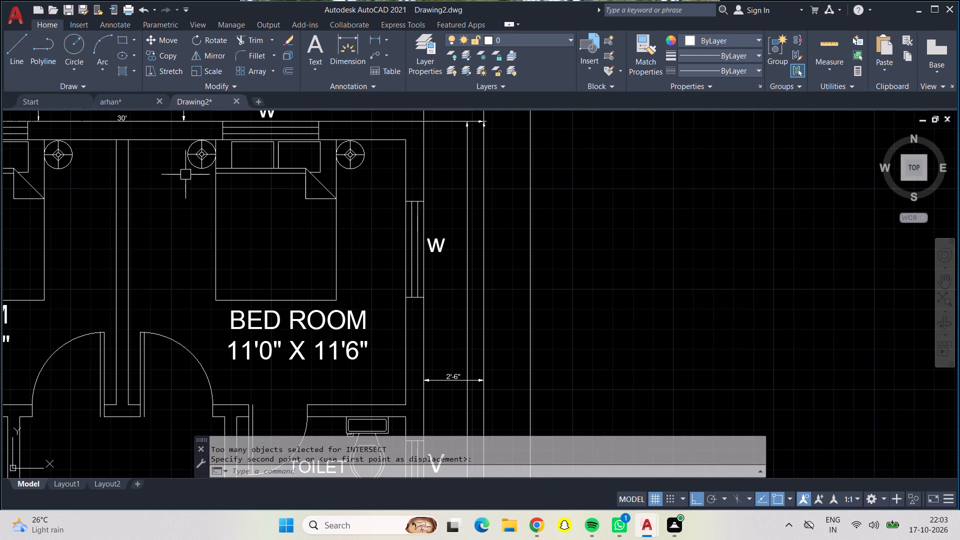
click(193, 166)
click(246, 152)
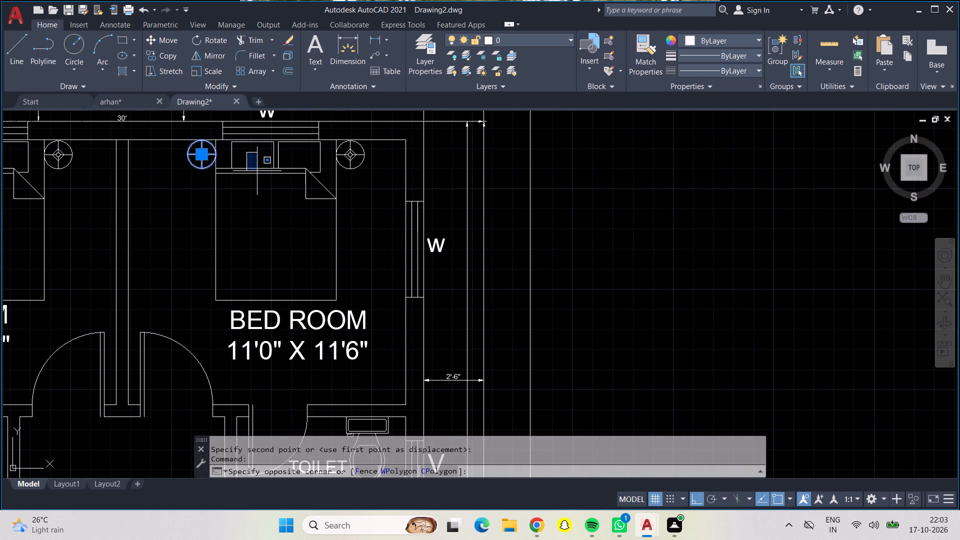
click(257, 171)
click(258, 171)
click(360, 159)
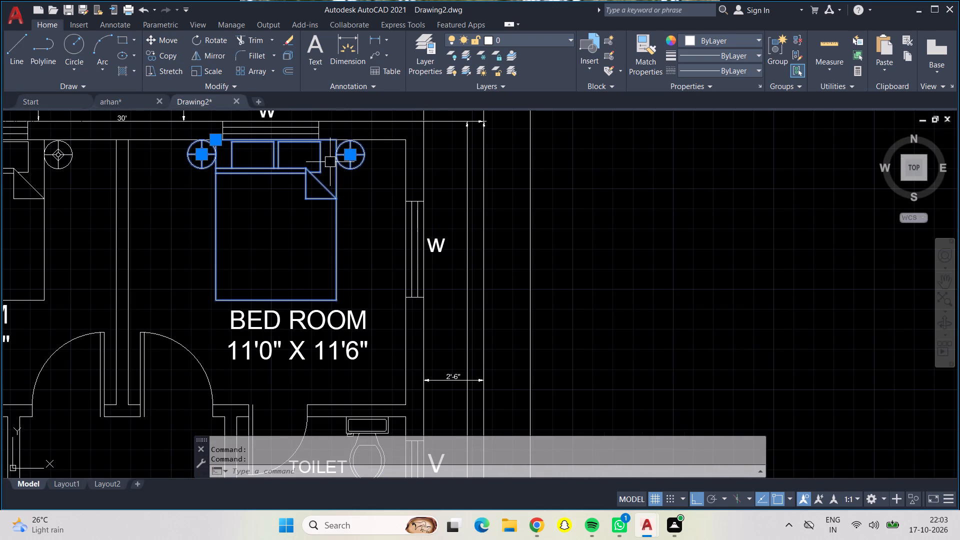
click(171, 49)
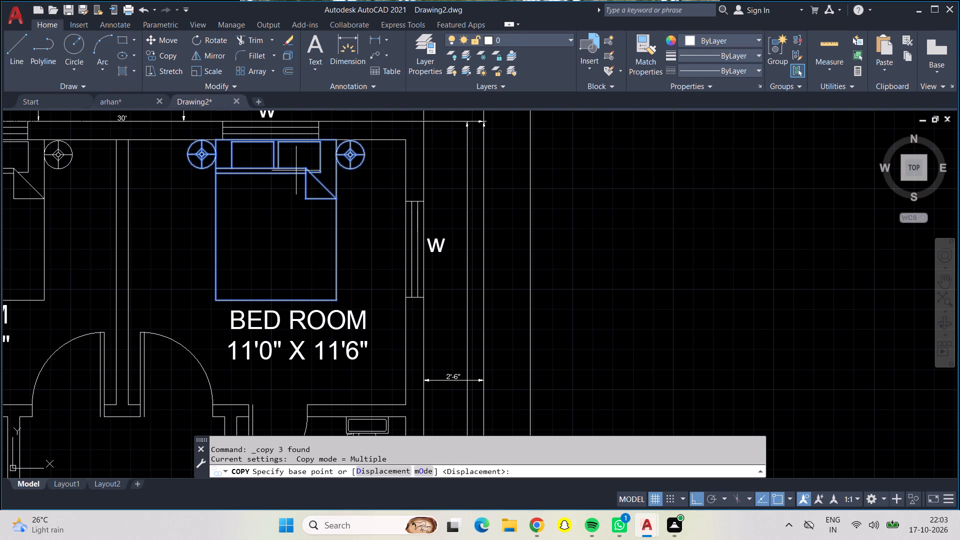
click(335, 198)
scroll(581, 212, down, 1)
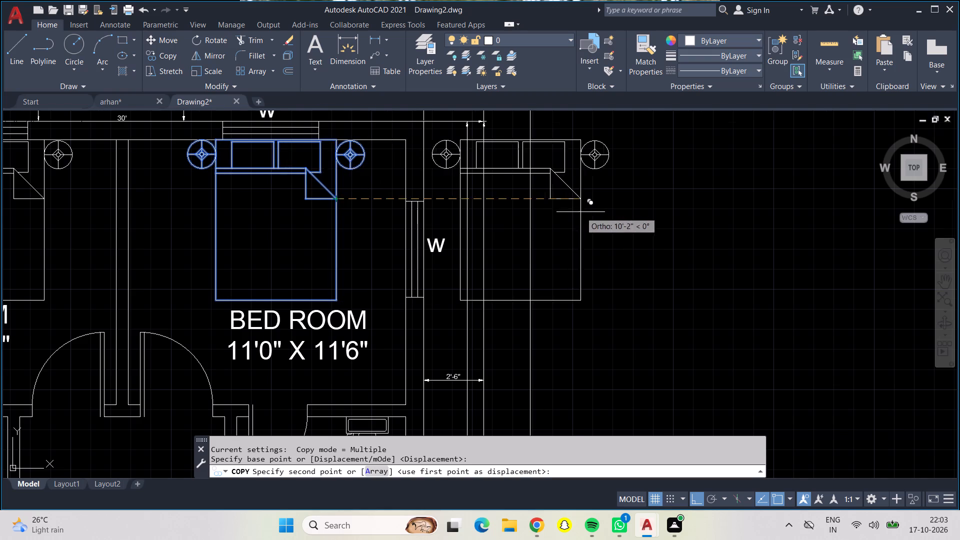
scroll(581, 213, down, 1)
middle_drag(853, 247, 677, 282)
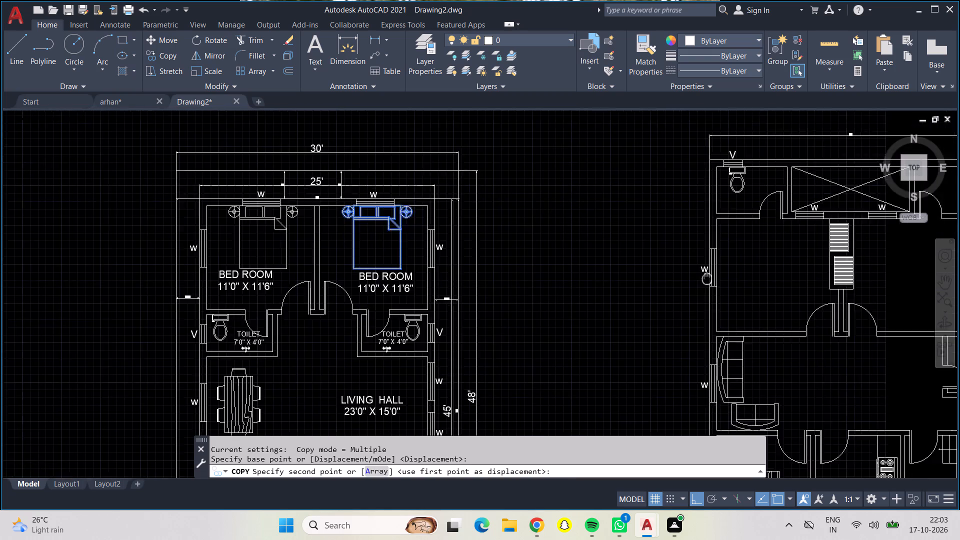
middle_drag(677, 282, 643, 284)
middle_drag(786, 299, 389, 329)
click(597, 310)
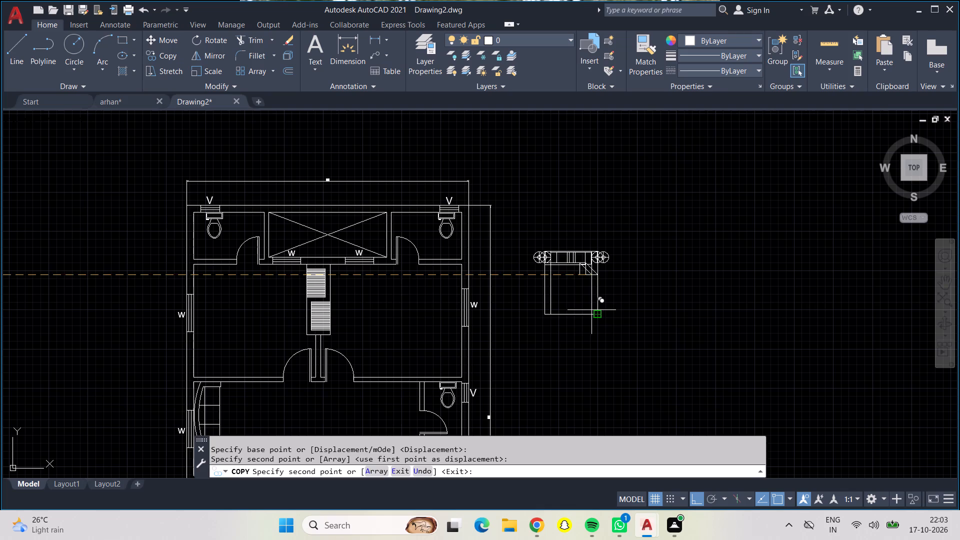
key(Escape)
Rotate the copied bed and lamps 90° clockwise about the bed's lower-left corner, so the headboard faces right.
drag(515, 240, 599, 237)
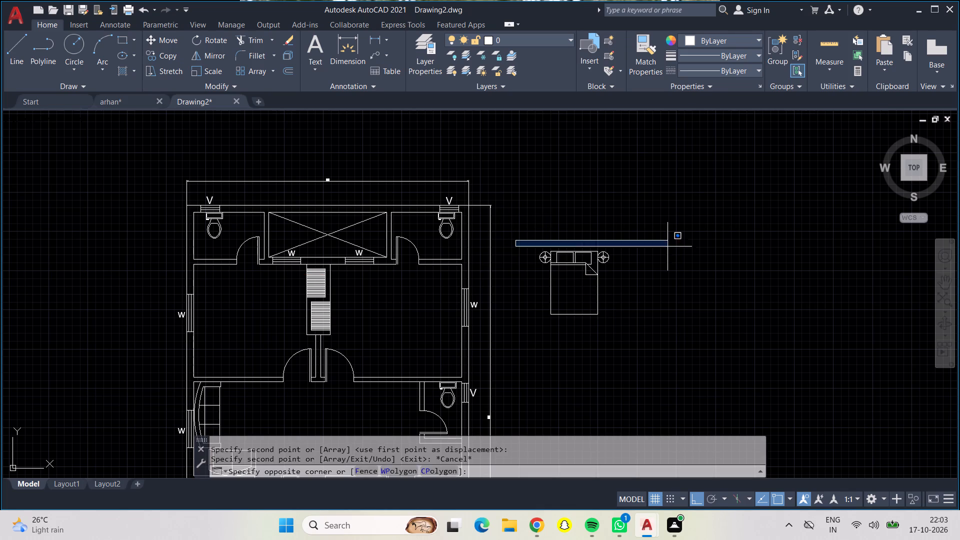
click(663, 357)
click(196, 39)
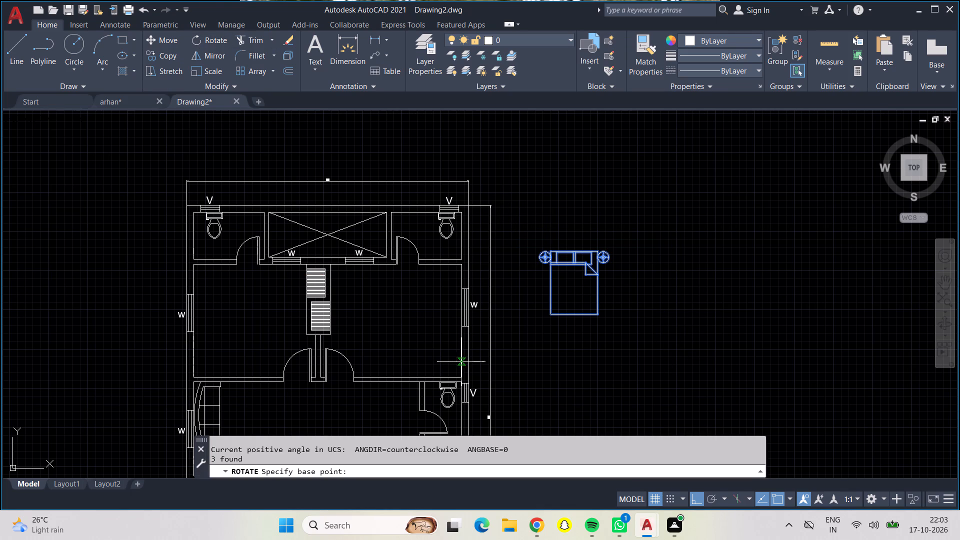
click(546, 313)
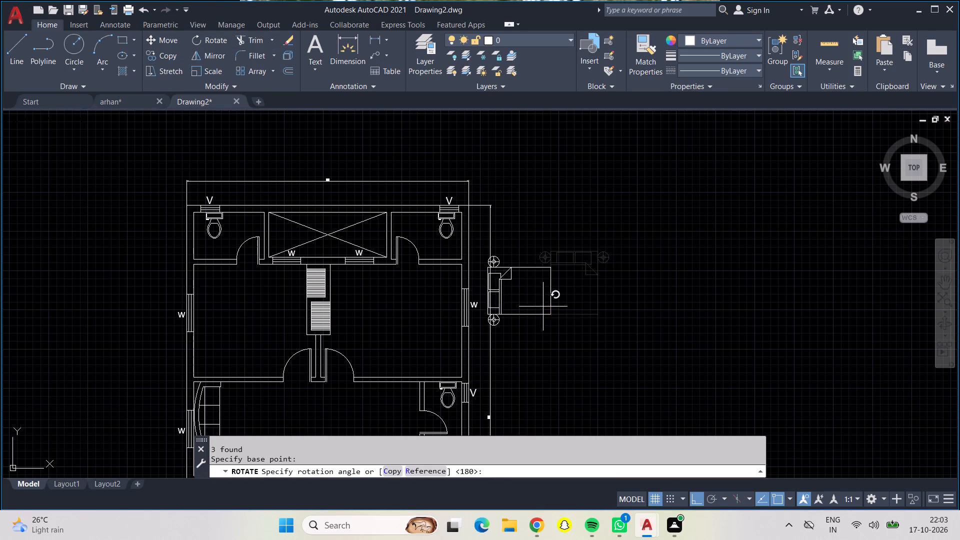
click(573, 388)
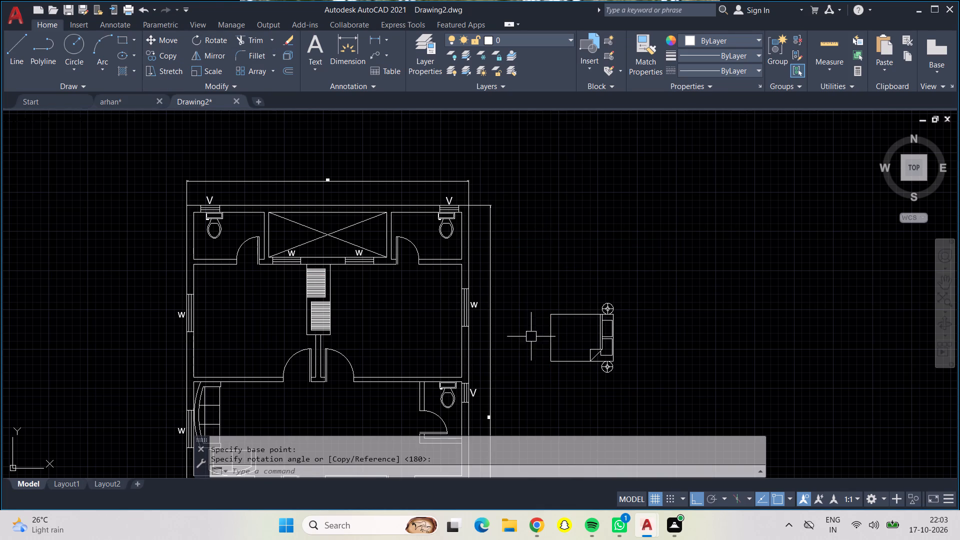
Move the rotated bed and lamps, with Ortho off, into the new plan's upper-right room, headboard against the right wall beside the window.
drag(526, 277, 580, 272)
click(650, 402)
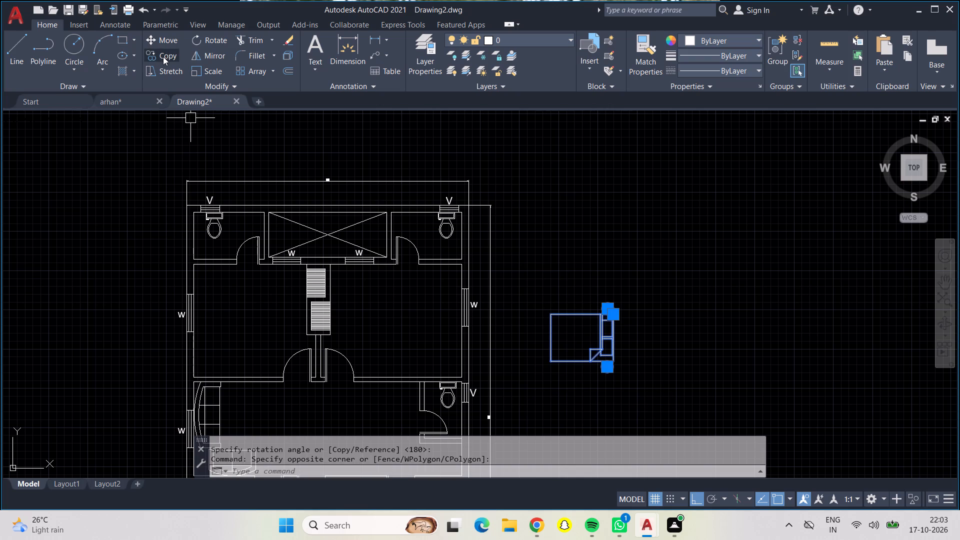
click(169, 37)
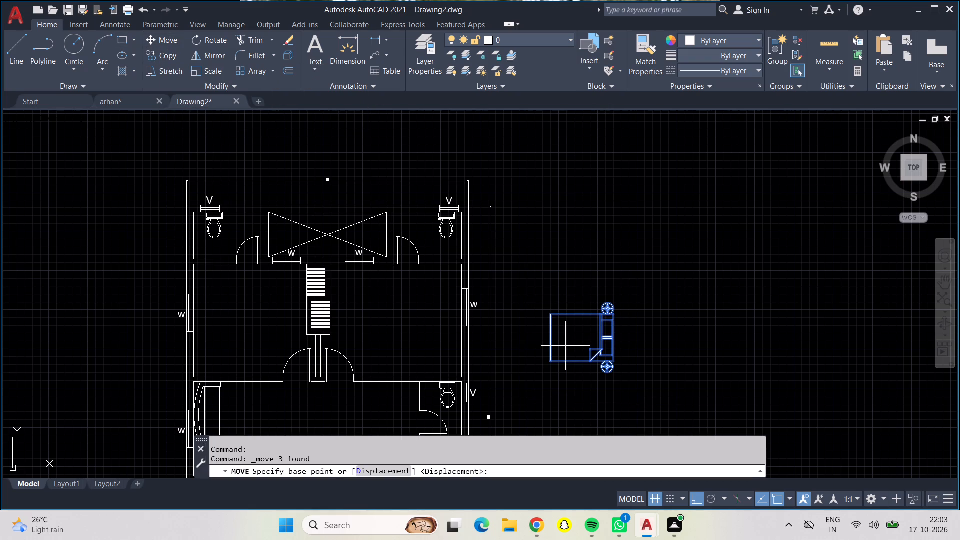
drag(548, 339, 542, 339)
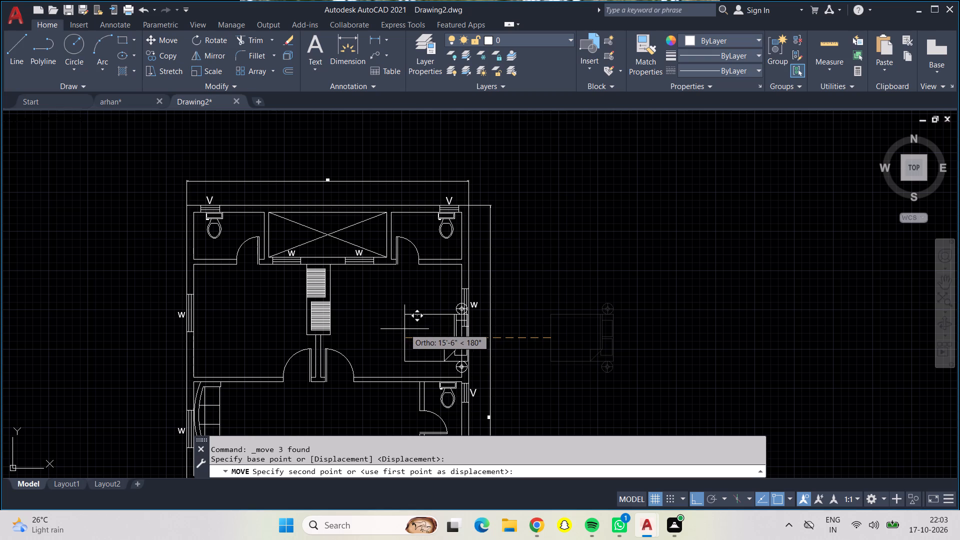
key(F8)
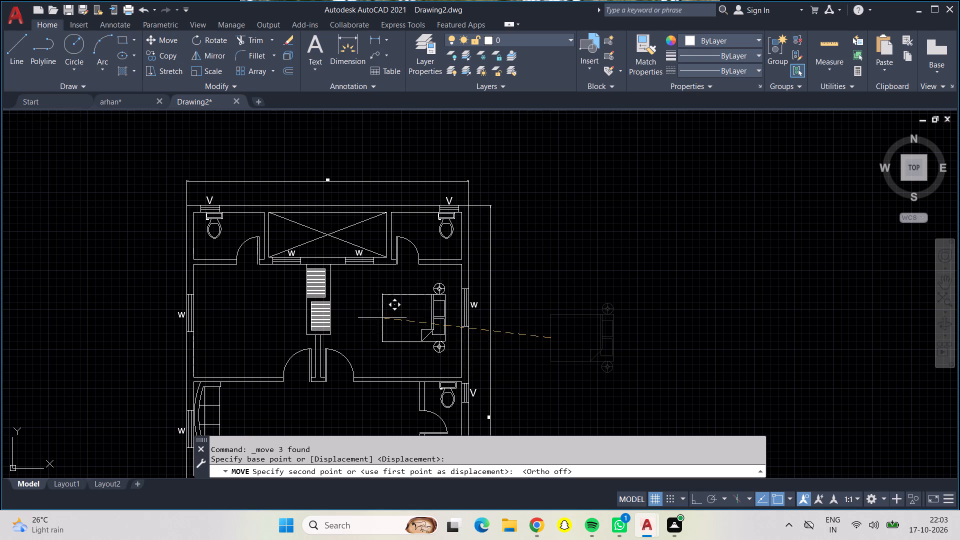
scroll(374, 316, up, 2)
middle_drag(426, 320, 407, 299)
middle_drag(398, 302, 395, 261)
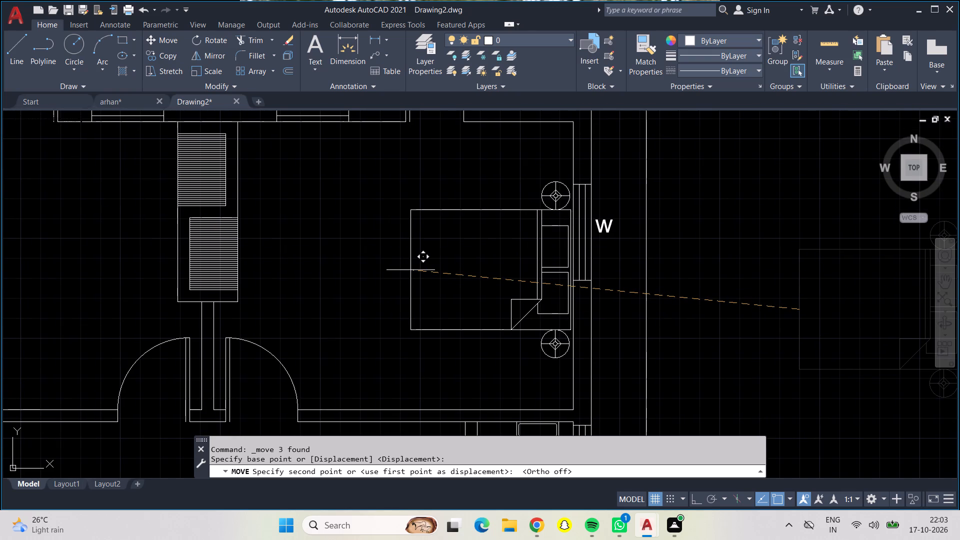
scroll(410, 270, up, 3)
scroll(410, 270, down, 1)
middle_drag(410, 270, 372, 269)
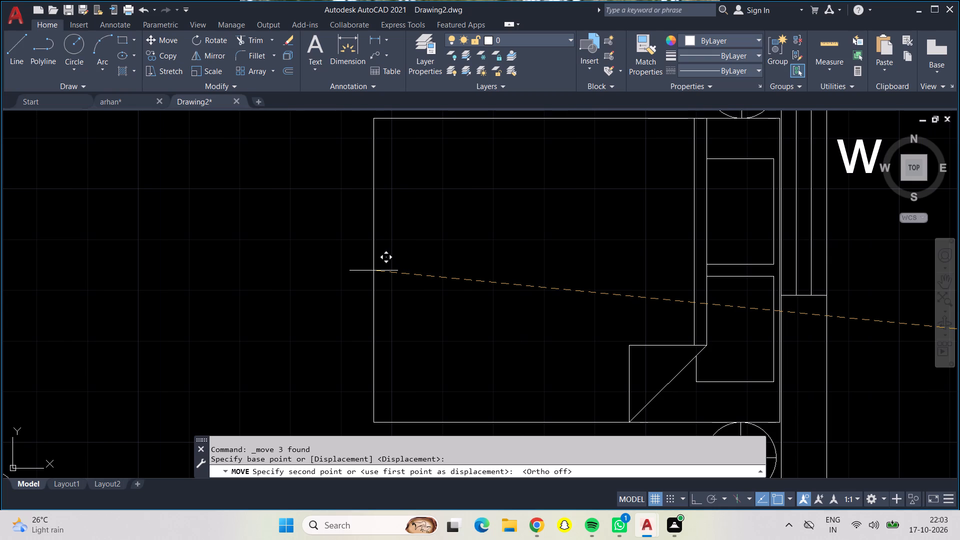
click(374, 271)
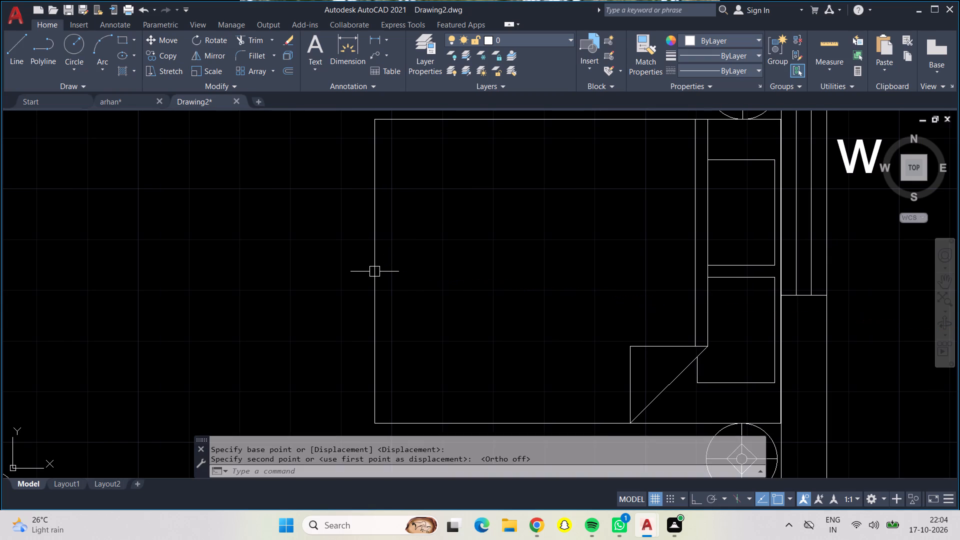
Move the right-wall window of the upper-right room straight down, with Ortho on, so it sits centred behind the bed's headboard.
scroll(374, 271, down, 3)
middle_drag(575, 308, 575, 343)
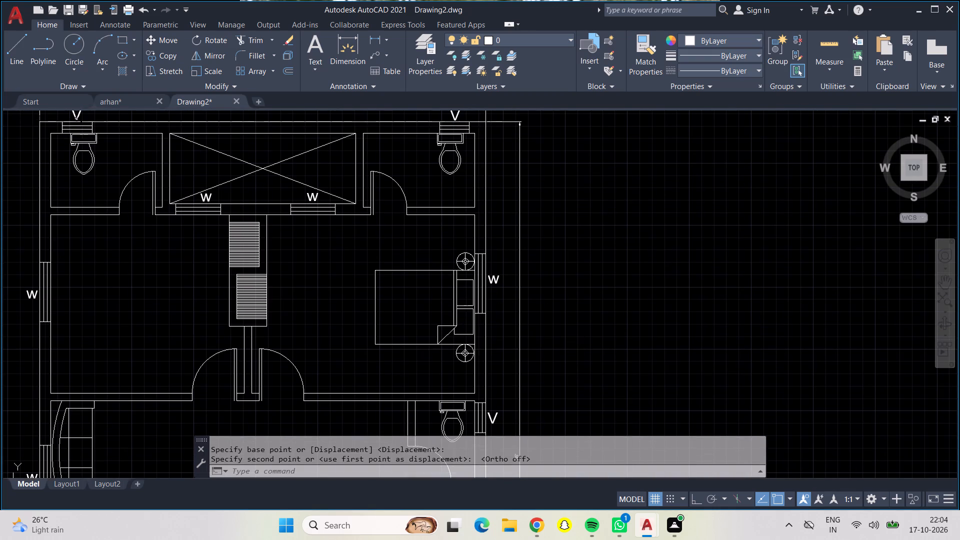
scroll(461, 223, up, 4)
middle_drag(551, 289, 521, 126)
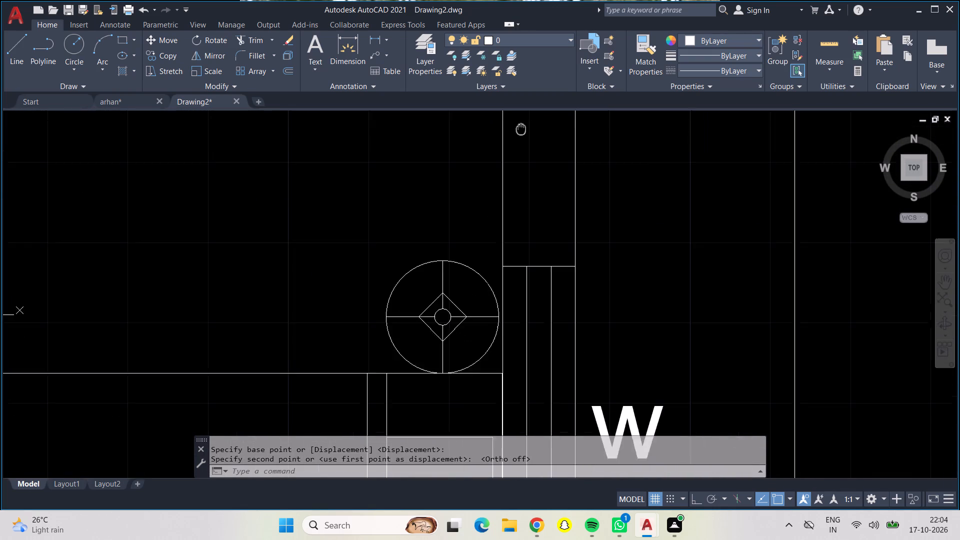
middle_drag(521, 126, 520, 120)
click(481, 237)
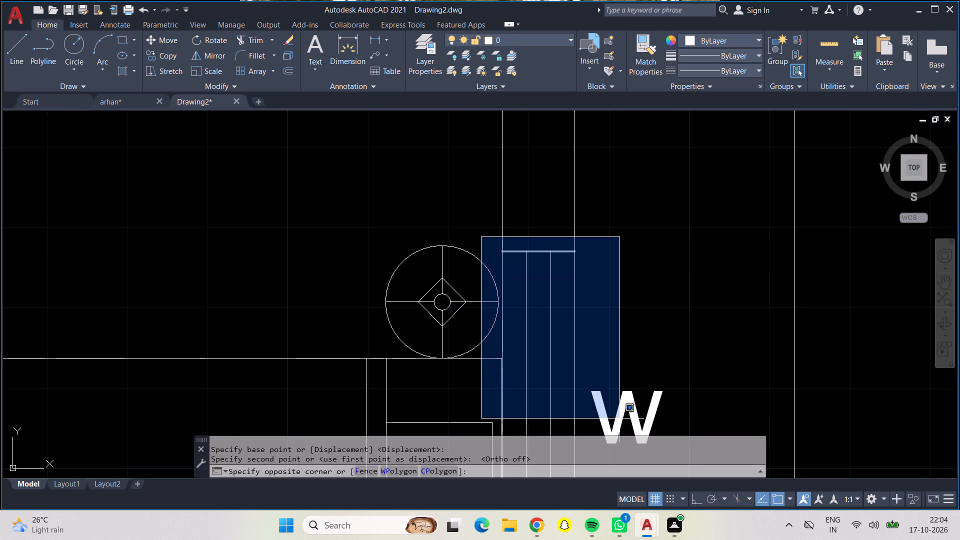
middle_drag(607, 362, 591, 85)
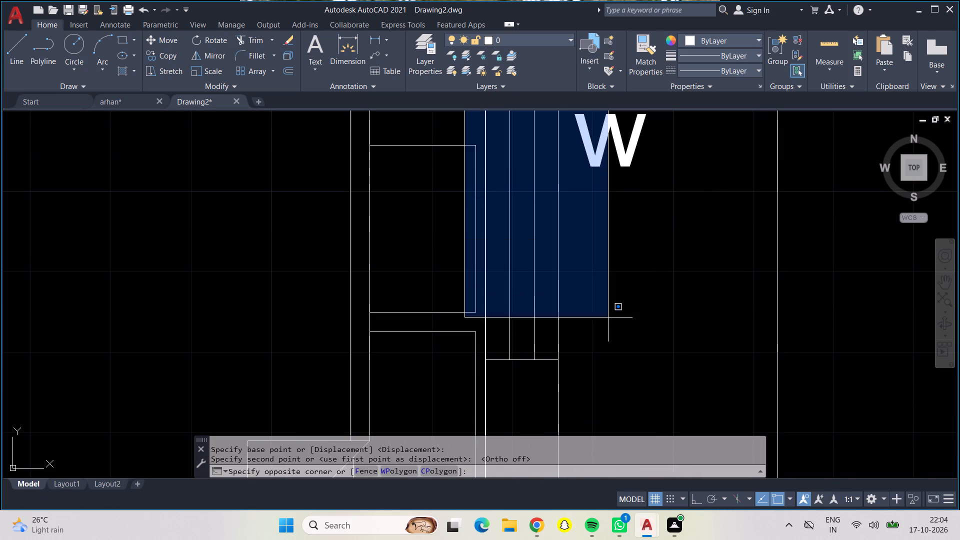
click(596, 404)
scroll(591, 363, down, 1)
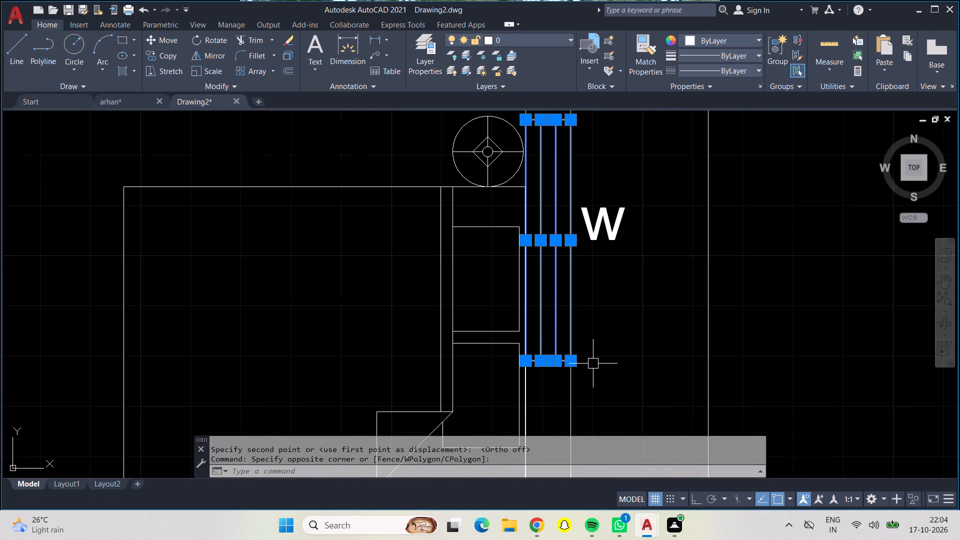
scroll(593, 363, down, 1)
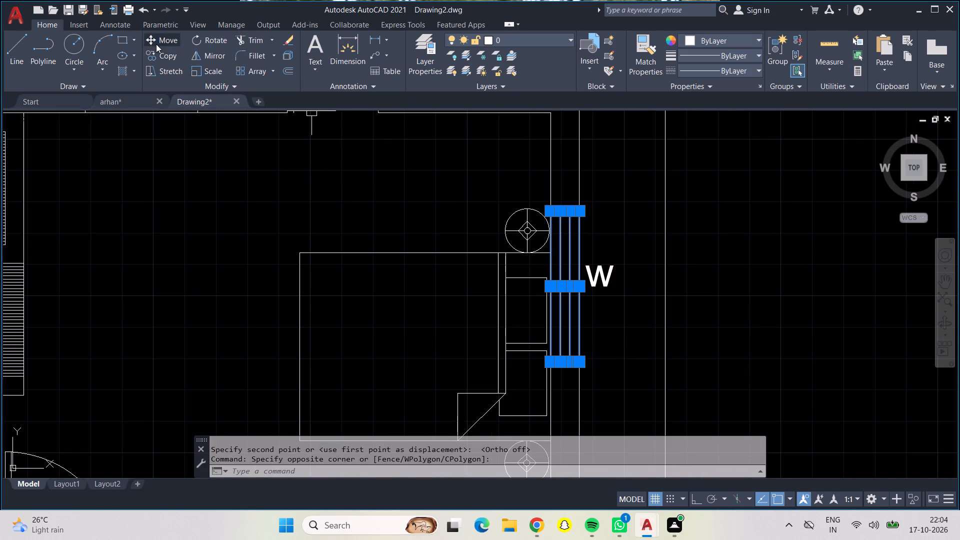
click(158, 42)
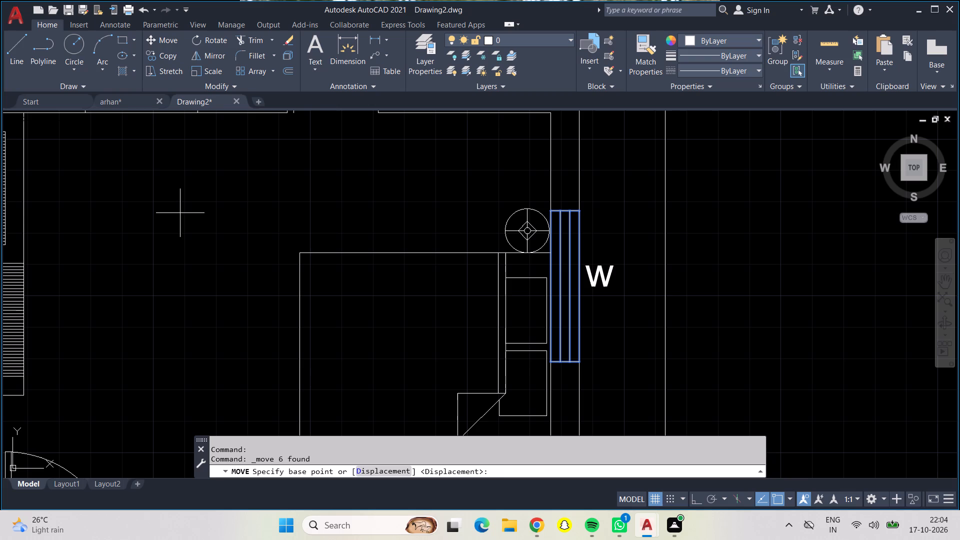
key(F8)
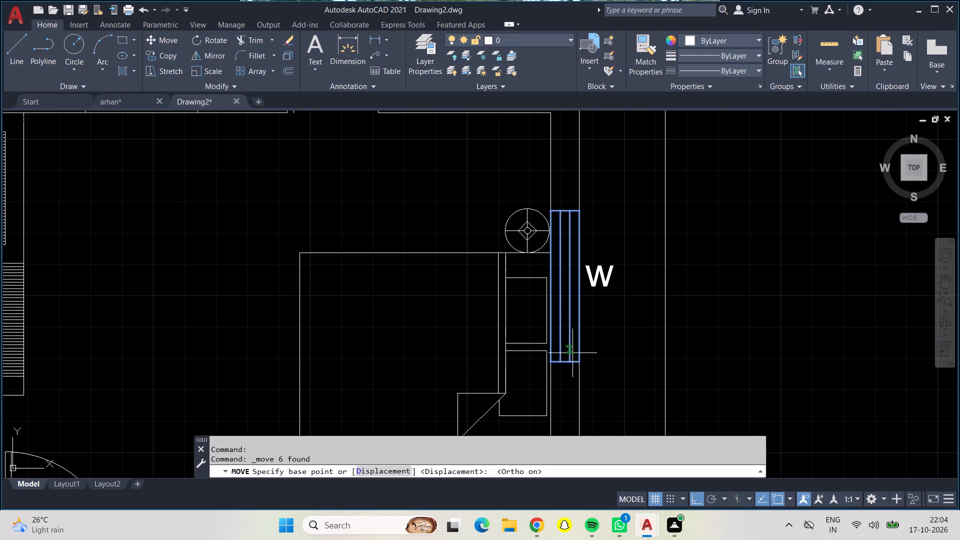
click(562, 358)
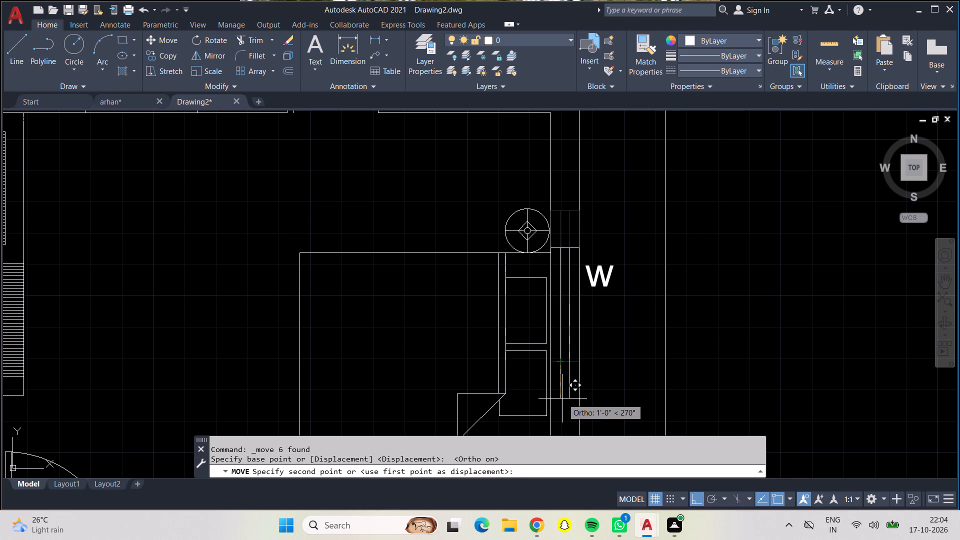
middle_drag(562, 398, 558, 286)
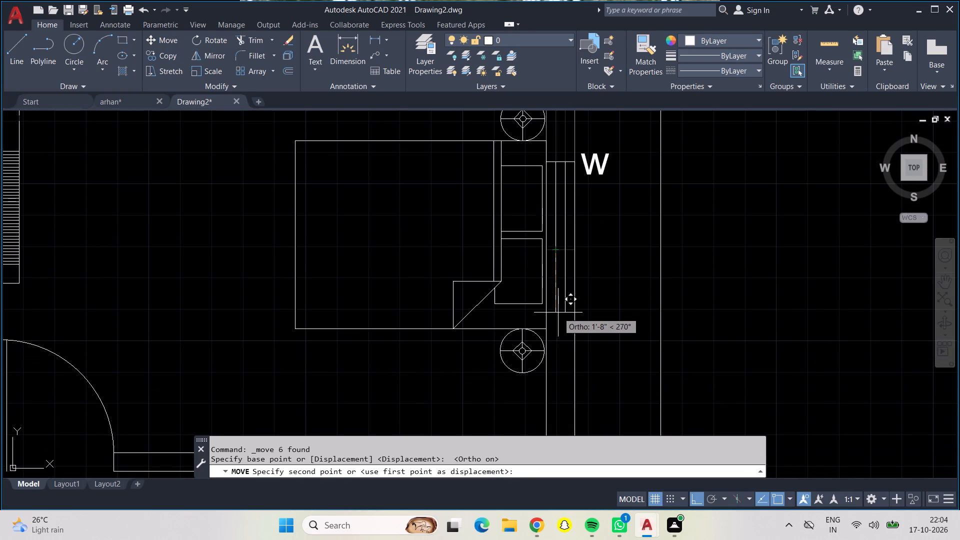
click(558, 302)
Copy the upper-right room's bed and its two side lamps straight across into the upper-left room.
scroll(558, 302, down, 2)
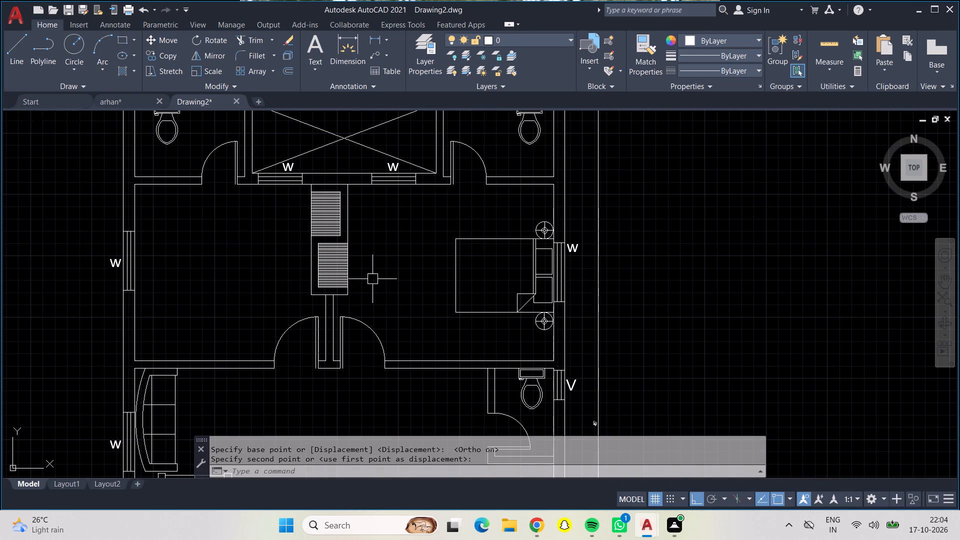
middle_drag(377, 279, 431, 291)
click(590, 243)
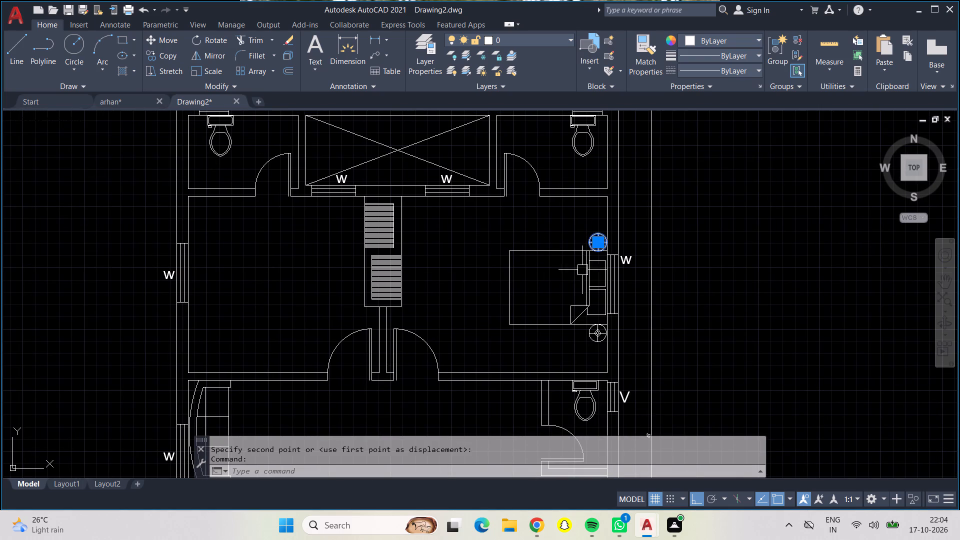
click(582, 278)
drag(601, 336, 594, 334)
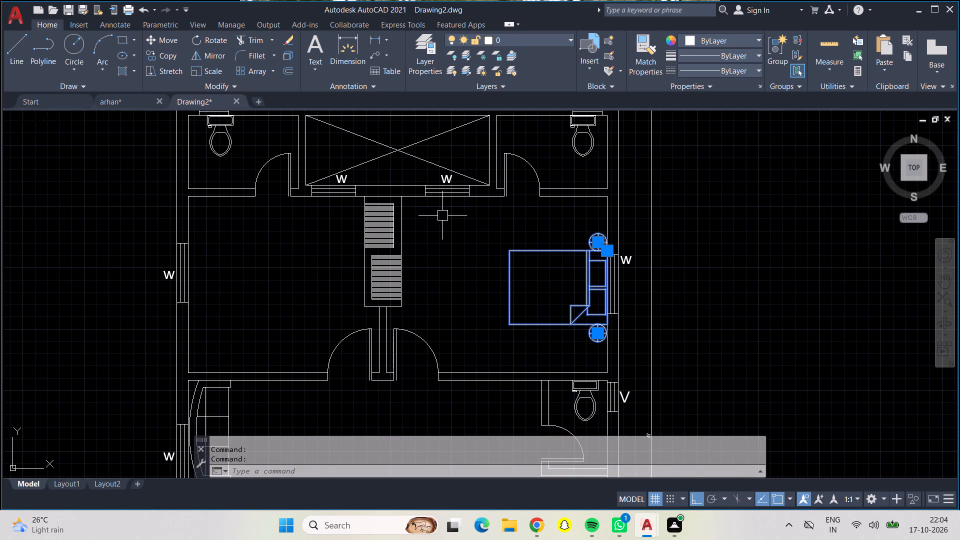
click(167, 51)
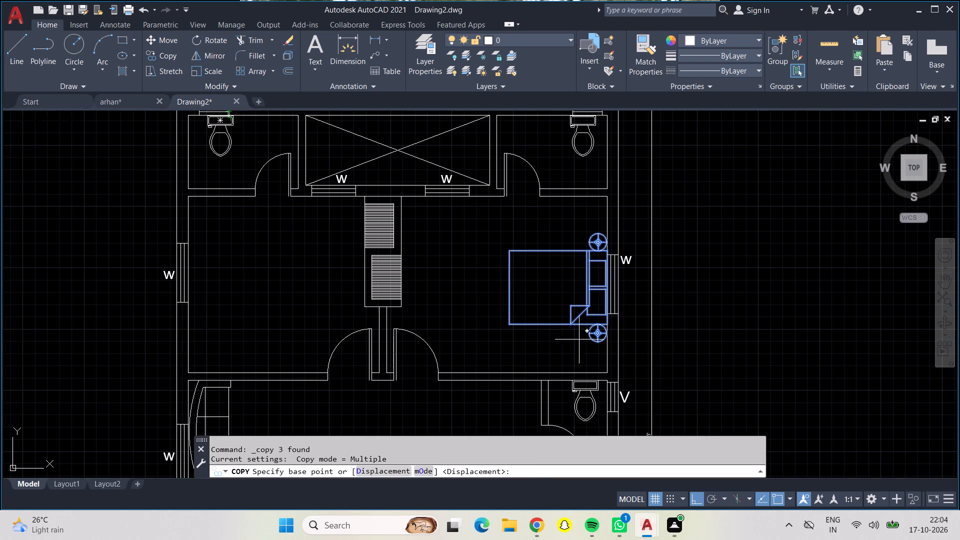
click(553, 293)
click(262, 243)
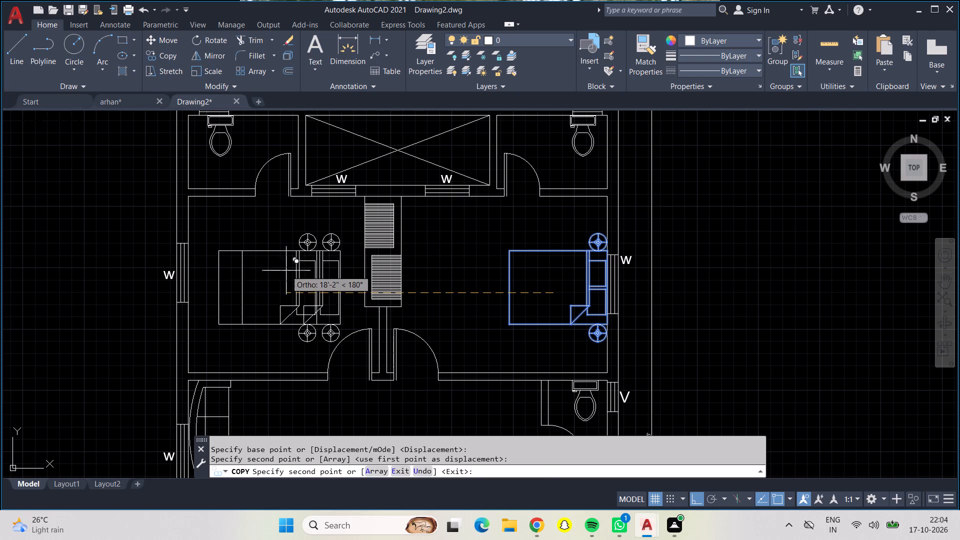
key(Escape)
Rotate the copied bed and lamps 180° about a point on the bed's left edge, so the headboard faces left.
click(313, 240)
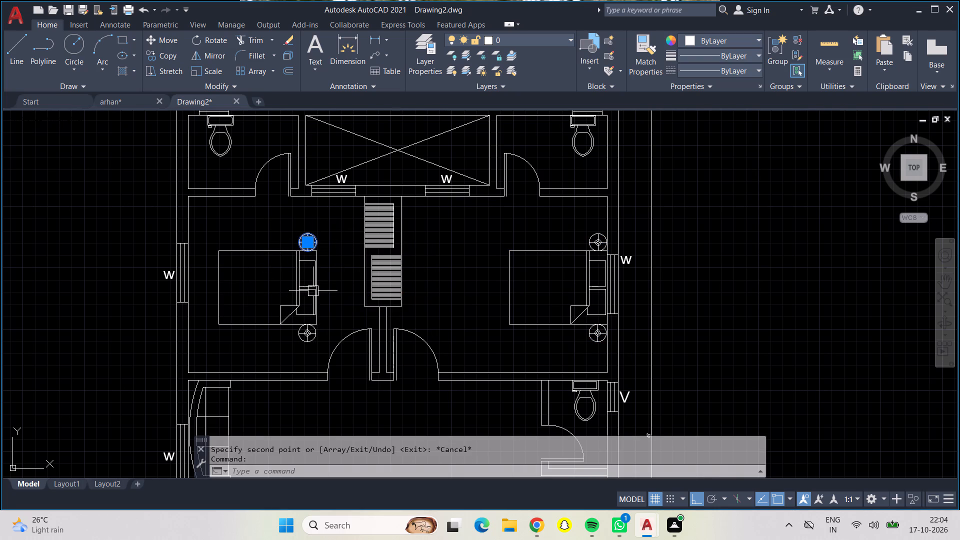
click(313, 291)
click(311, 341)
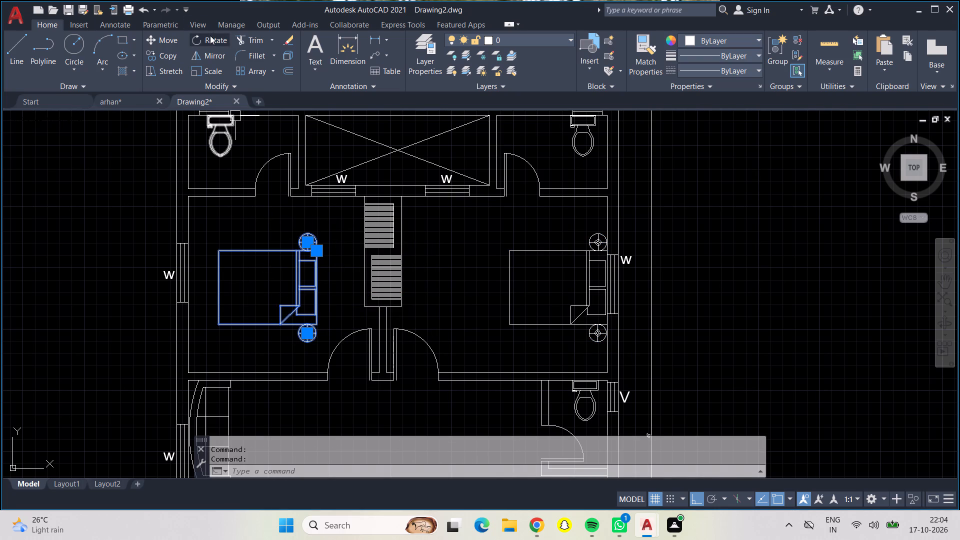
click(210, 35)
click(217, 316)
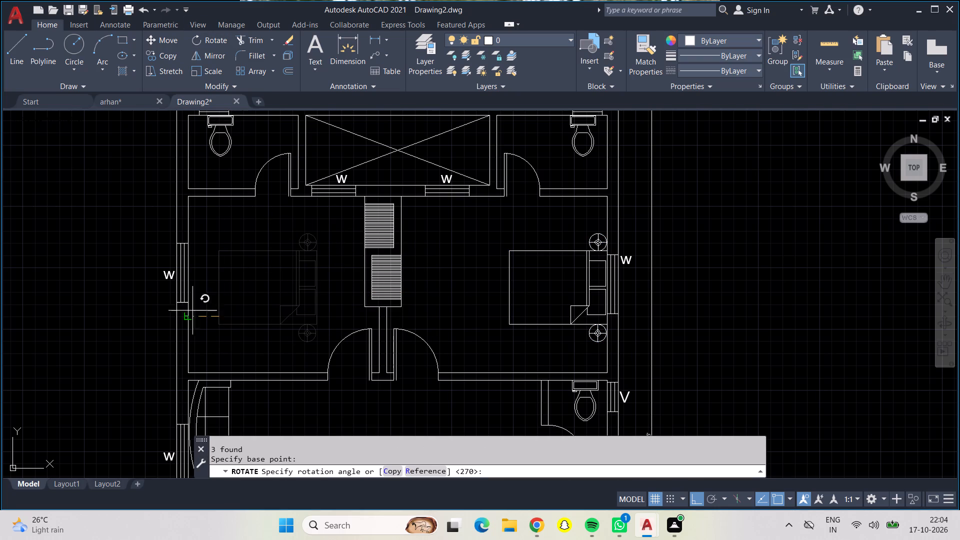
click(78, 266)
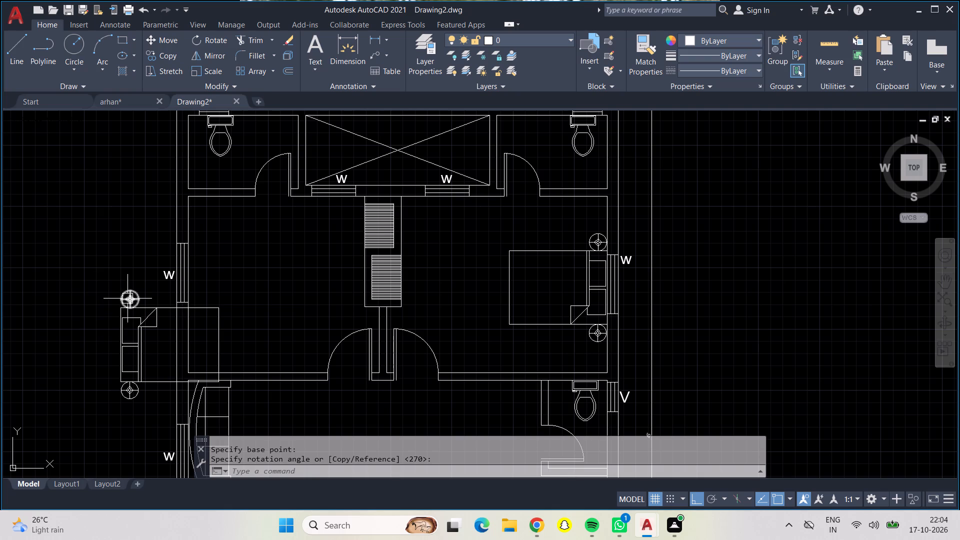
Move the rotated bed and lamps straight right so the headboard lies inside the new plan's left outer wall.
click(127, 297)
click(121, 321)
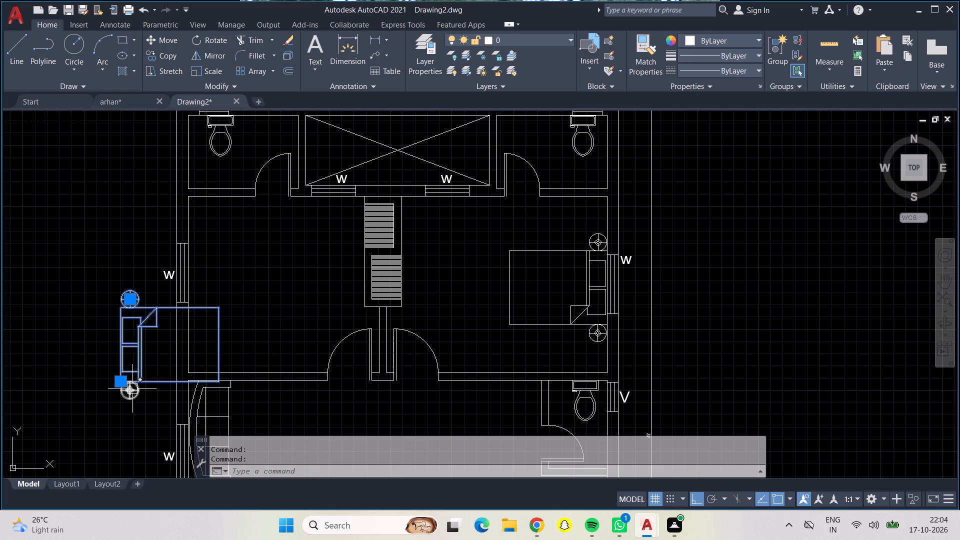
click(132, 393)
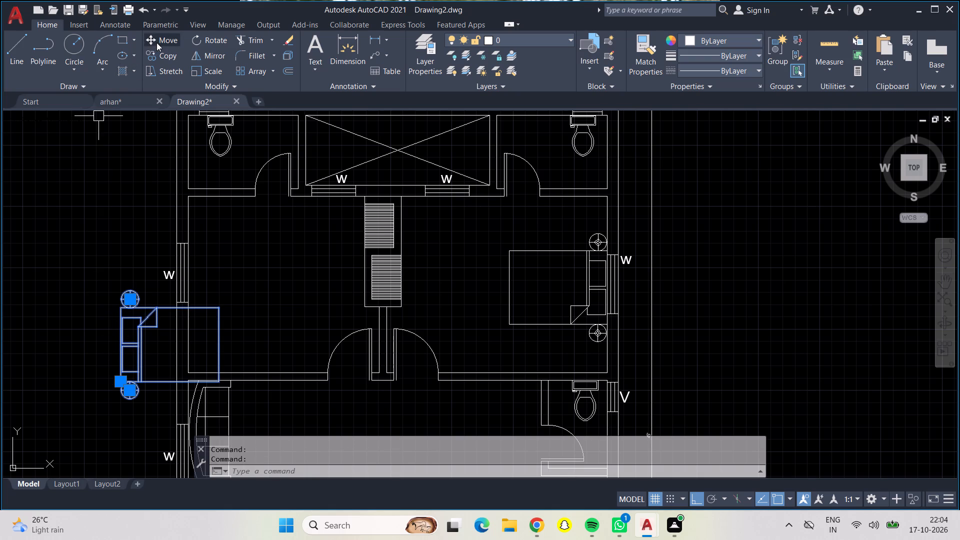
click(156, 42)
click(216, 344)
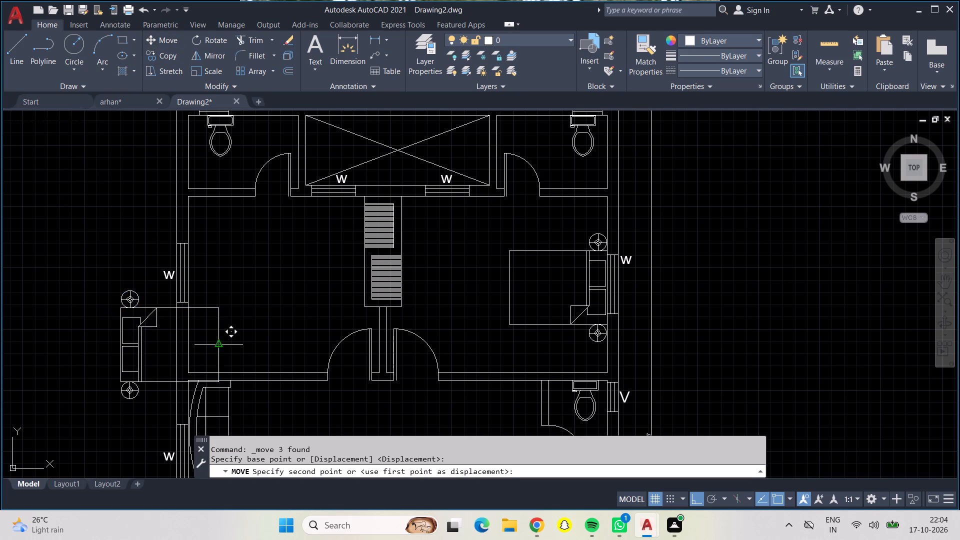
click(305, 345)
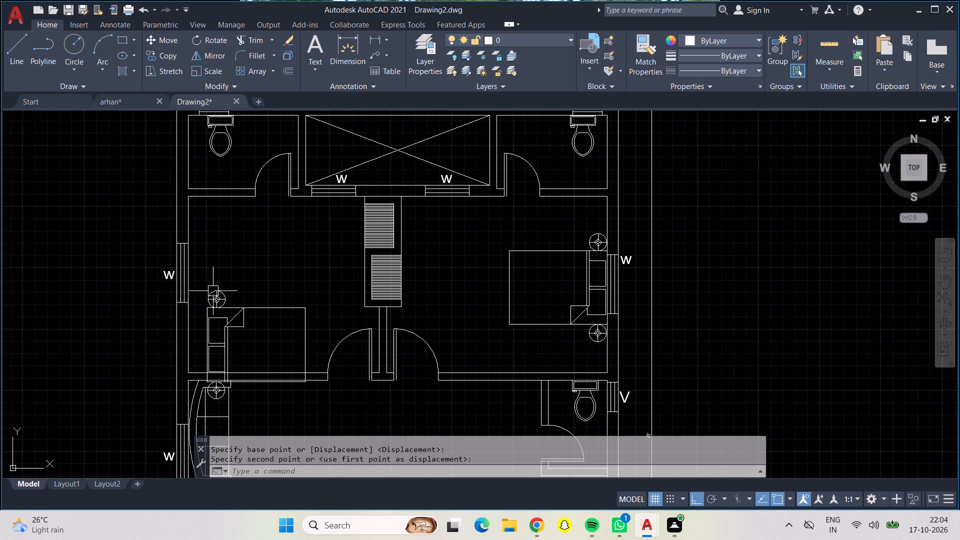
Move the rotated bed and lamps straight up about 3'-11" into the upper-left room, level with the right room's bed.
click(217, 302)
click(222, 339)
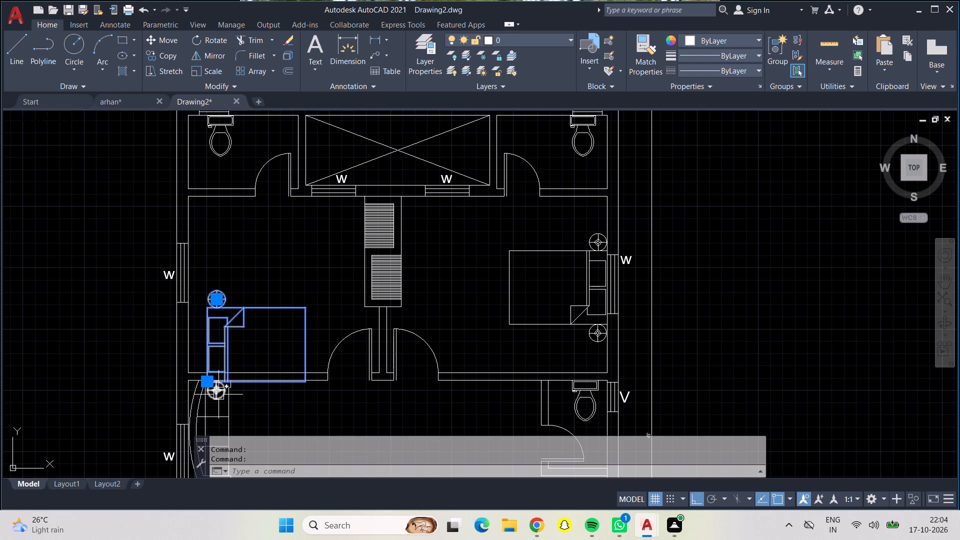
click(218, 394)
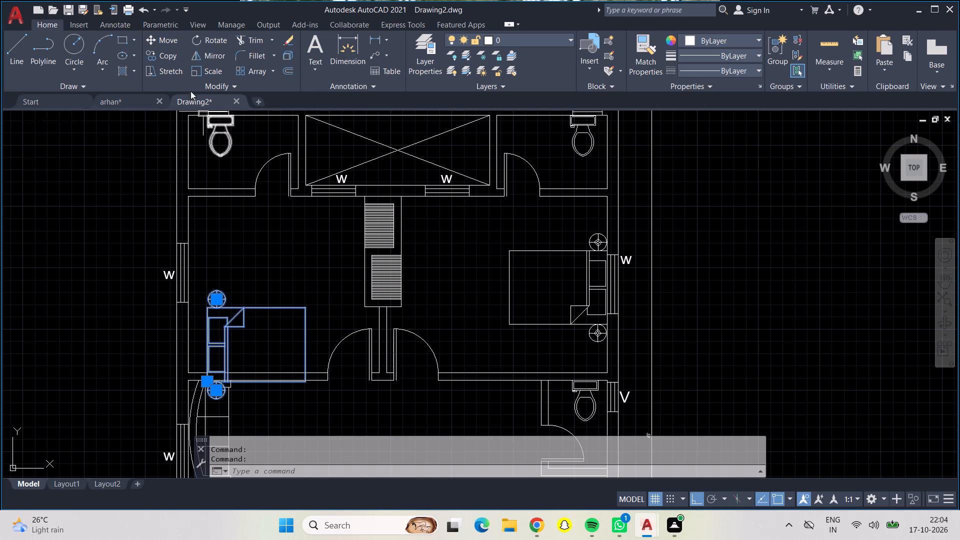
click(172, 39)
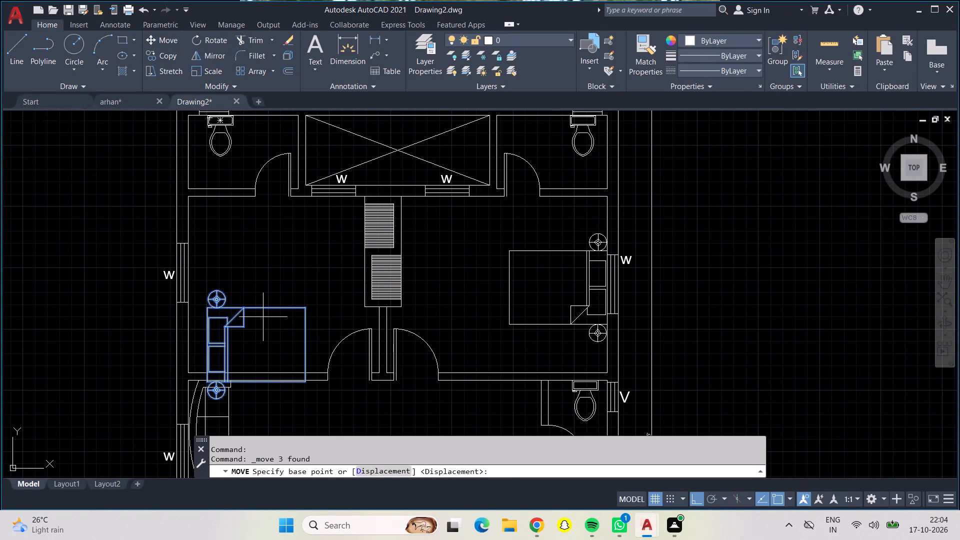
drag(264, 309, 264, 304)
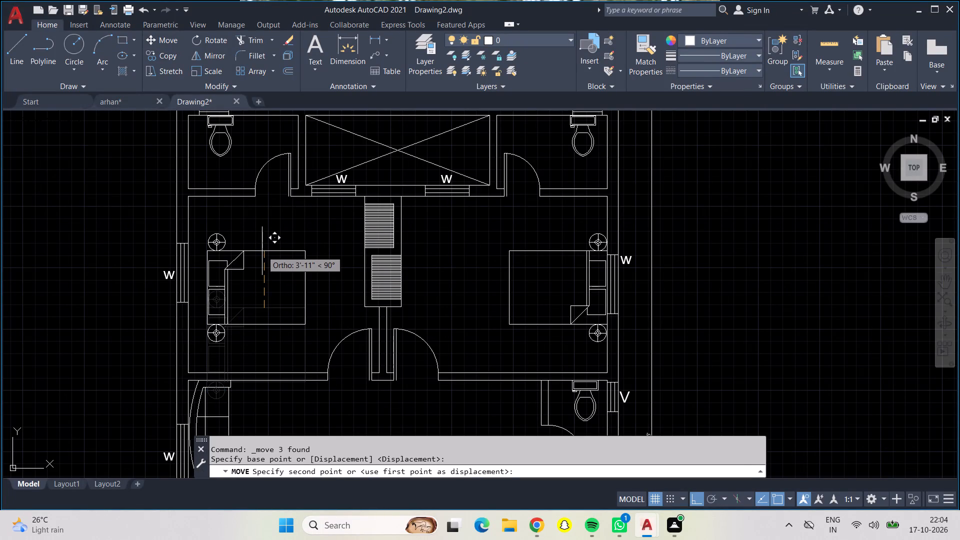
click(253, 251)
Move the upper-left room's bed and lamps straight left until the headboard meets the left wall beside the window.
click(224, 263)
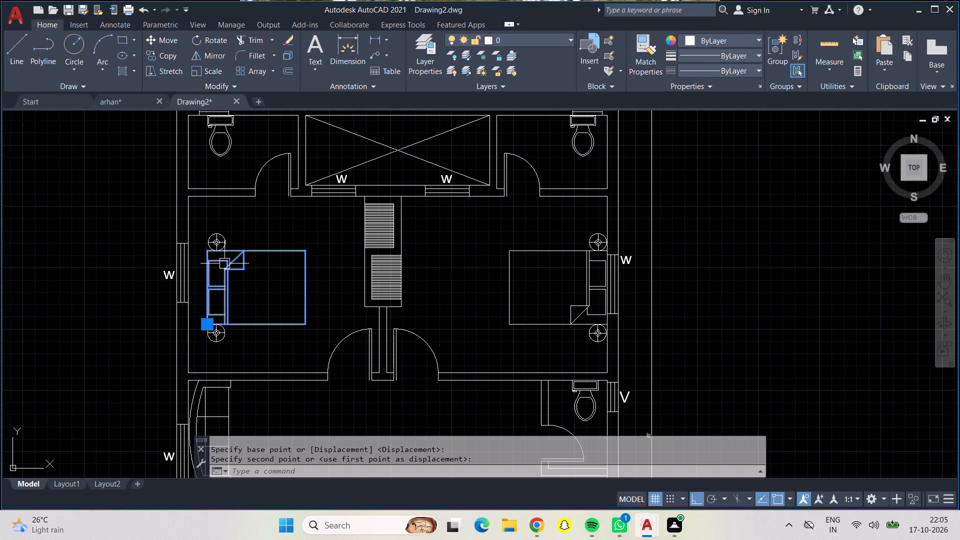
click(212, 246)
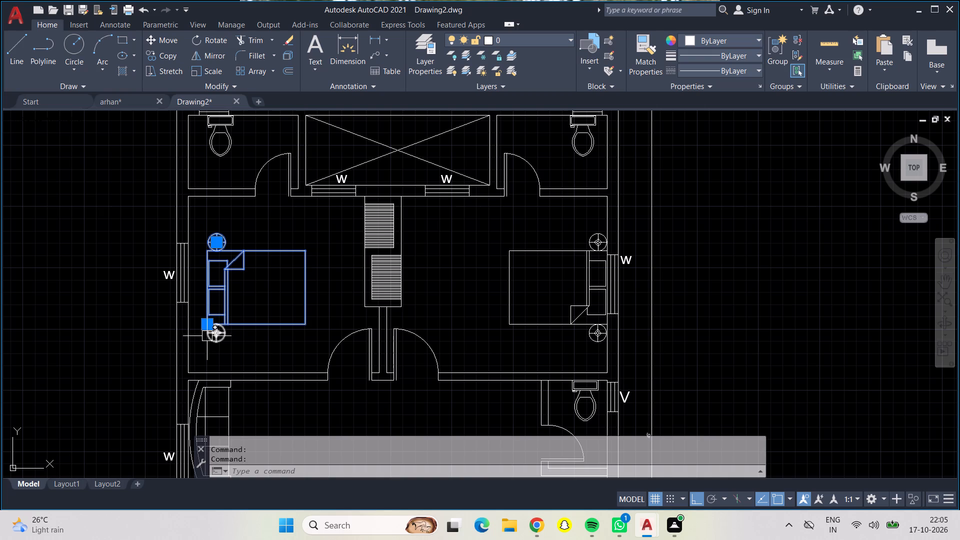
click(207, 336)
click(151, 39)
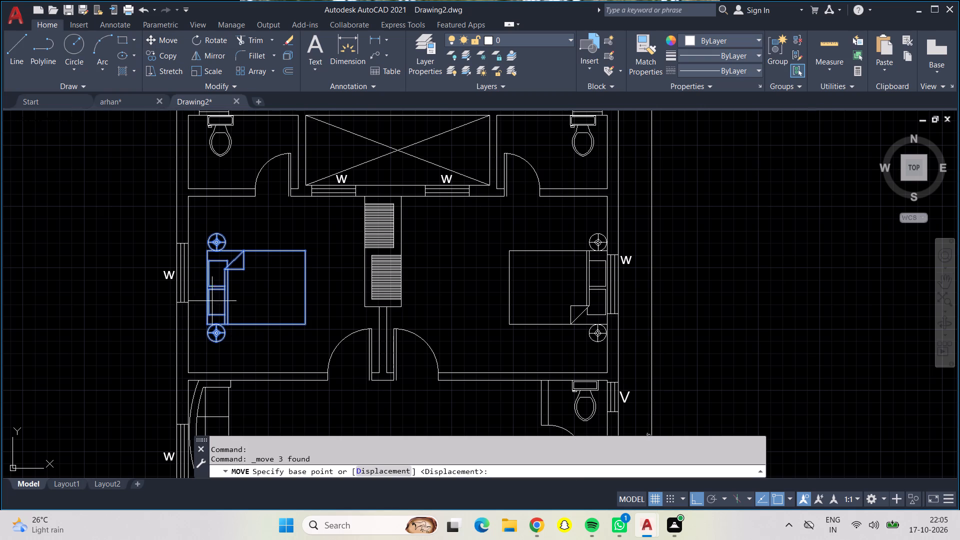
click(203, 284)
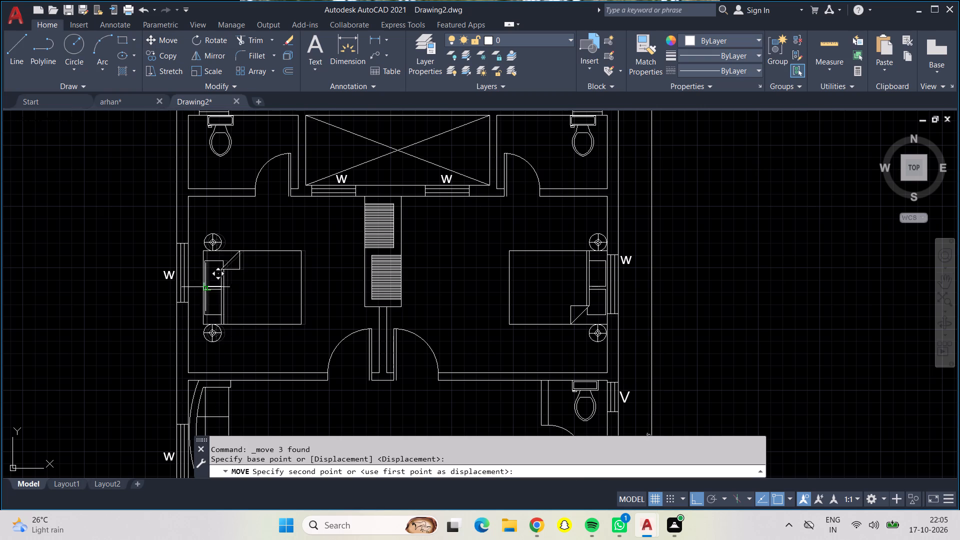
scroll(189, 286, up, 3)
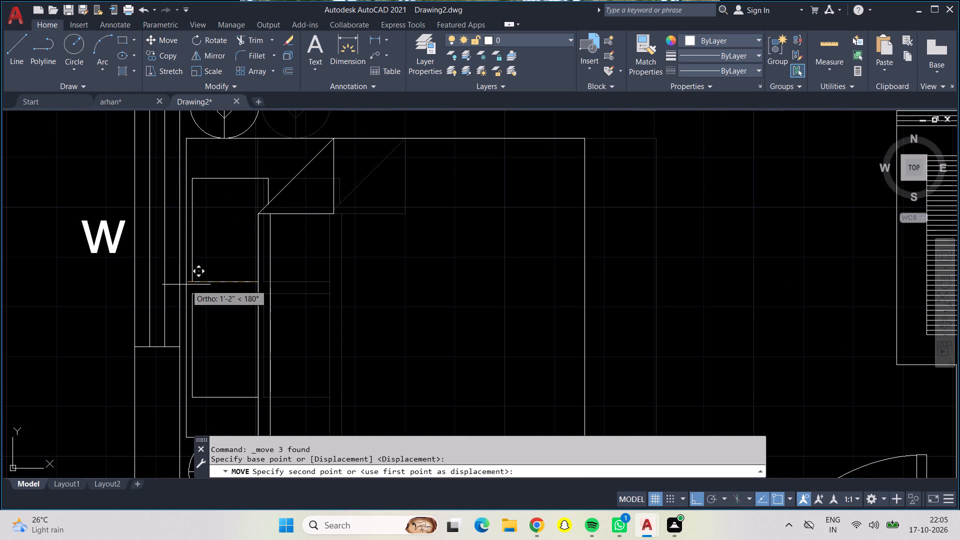
click(181, 283)
Move the upper-left room's left-wall window, all six lines, straight down so it sits behind the bed's headboard.
scroll(181, 283, down, 3)
scroll(170, 242, up, 4)
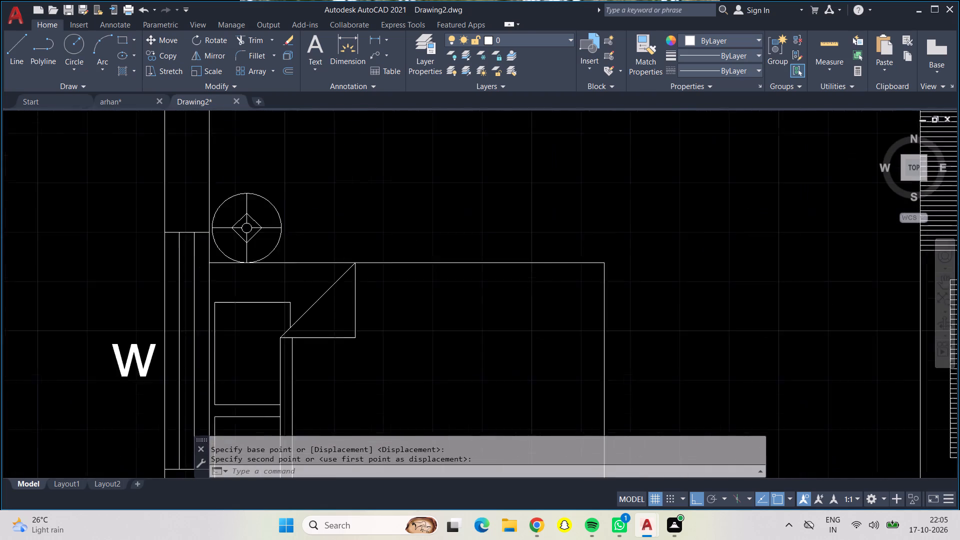
click(147, 216)
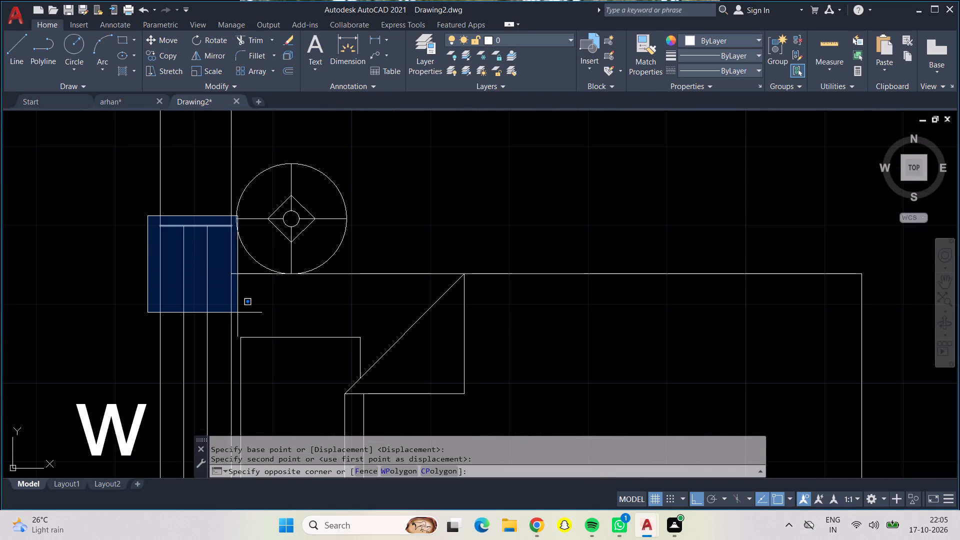
middle_drag(237, 433, 257, 253)
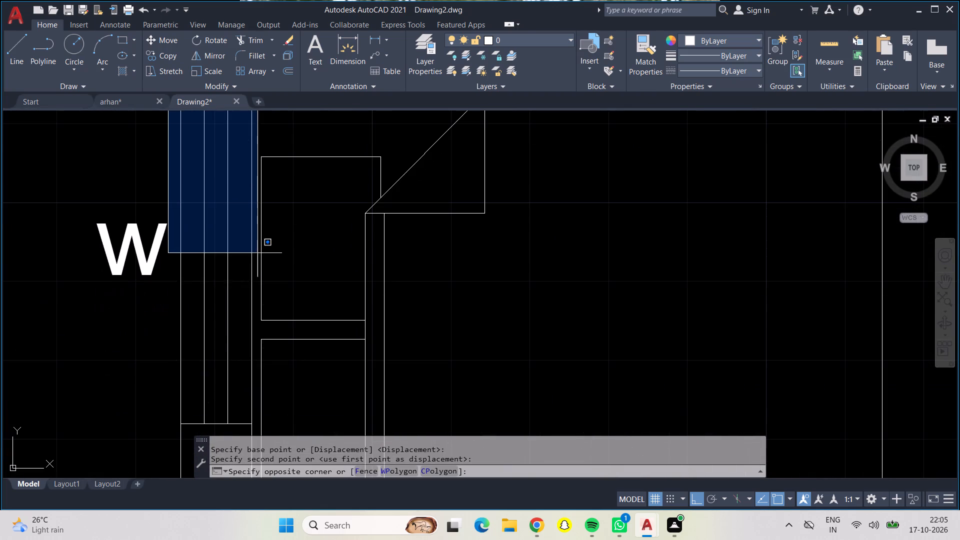
click(260, 429)
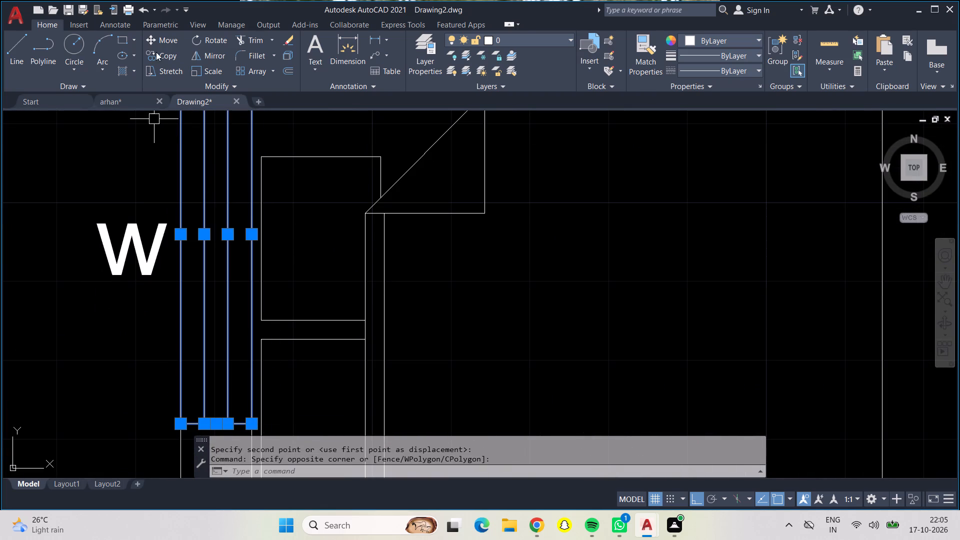
click(166, 41)
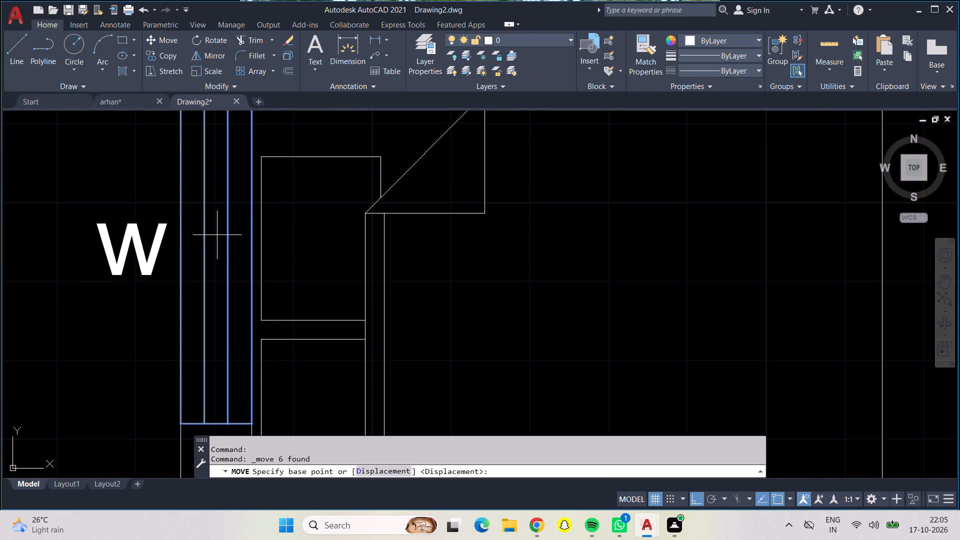
click(217, 235)
scroll(220, 293, down, 1)
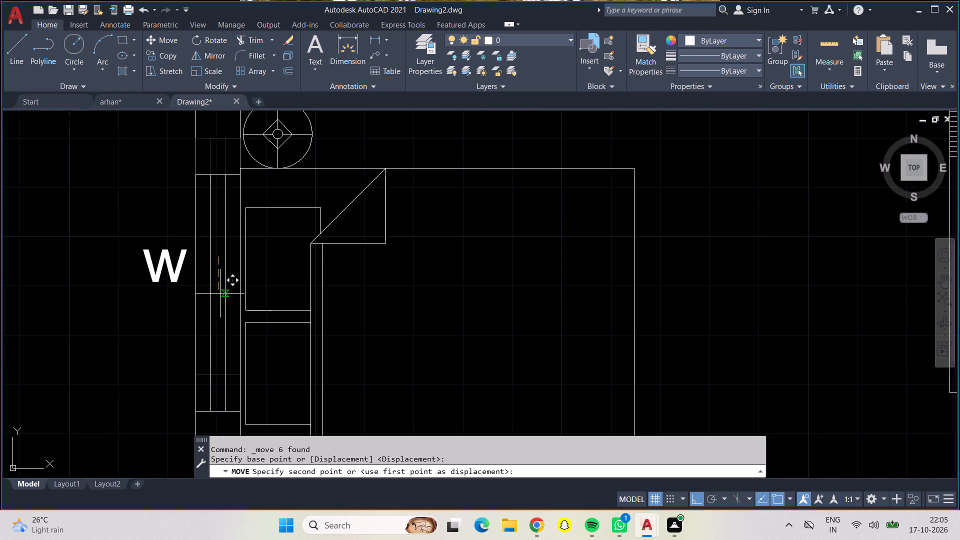
click(220, 301)
scroll(237, 276, down, 2)
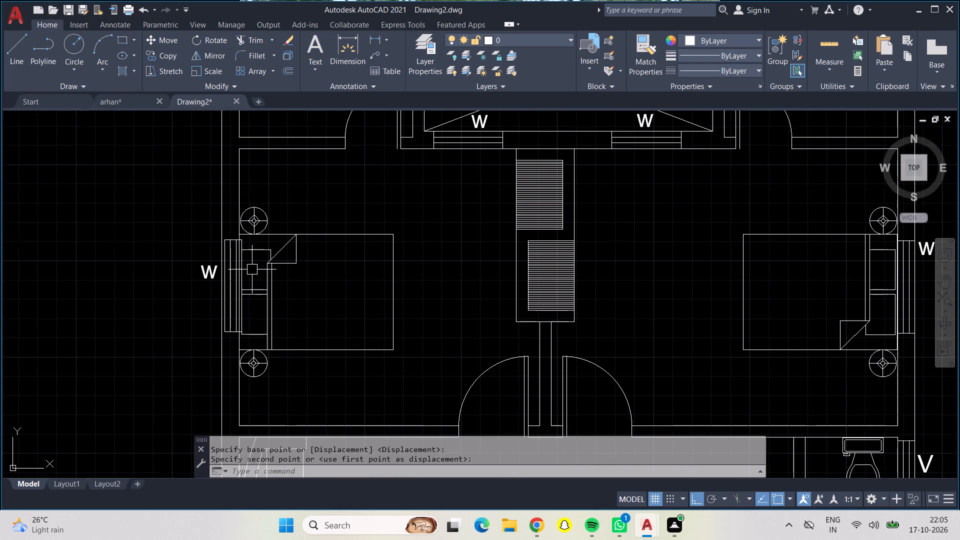
Copy the wood-grain table from the lower-left room straight up into the middle hall, beside the two sofas.
scroll(360, 232, down, 1)
middle_drag(426, 239, 420, 178)
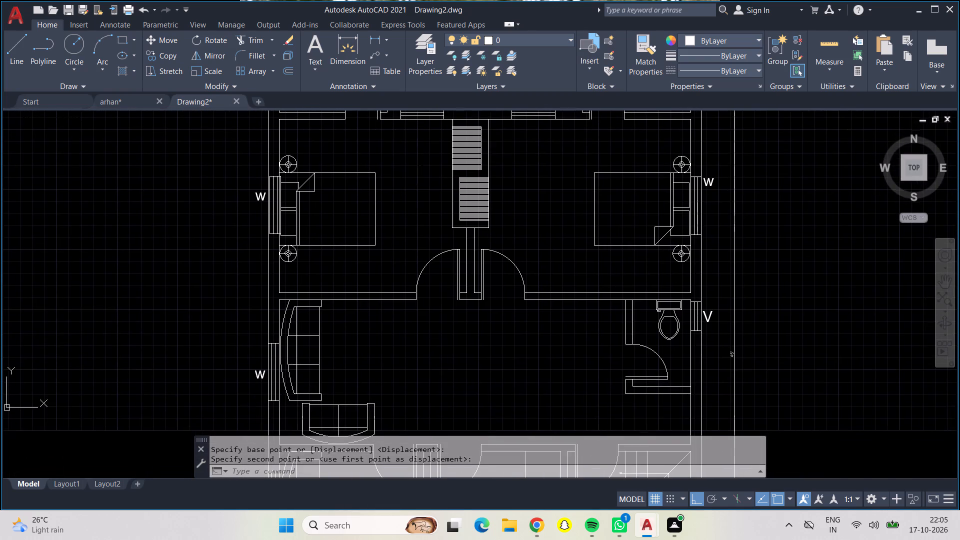
scroll(419, 185, down, 1)
middle_drag(419, 186, 417, 243)
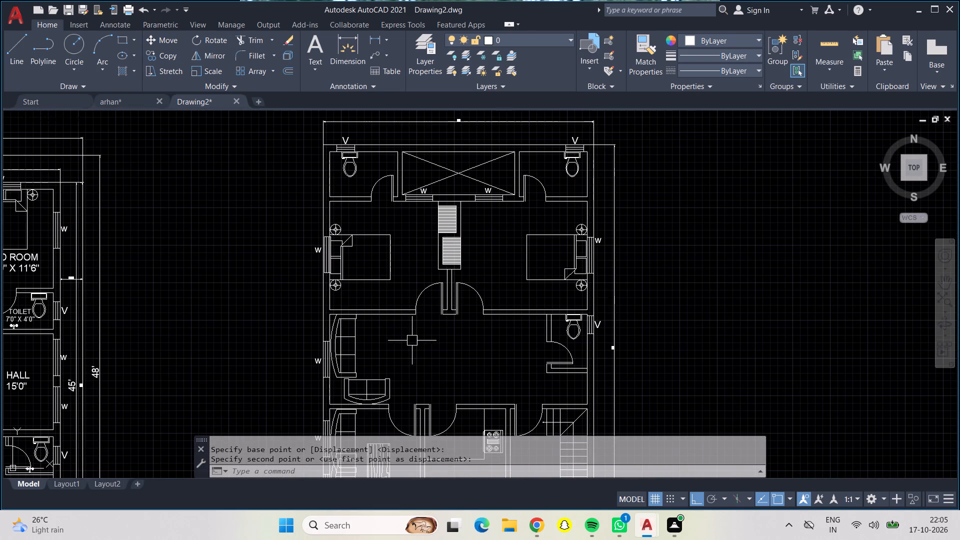
scroll(414, 345, down, 1)
middle_drag(417, 346, 418, 296)
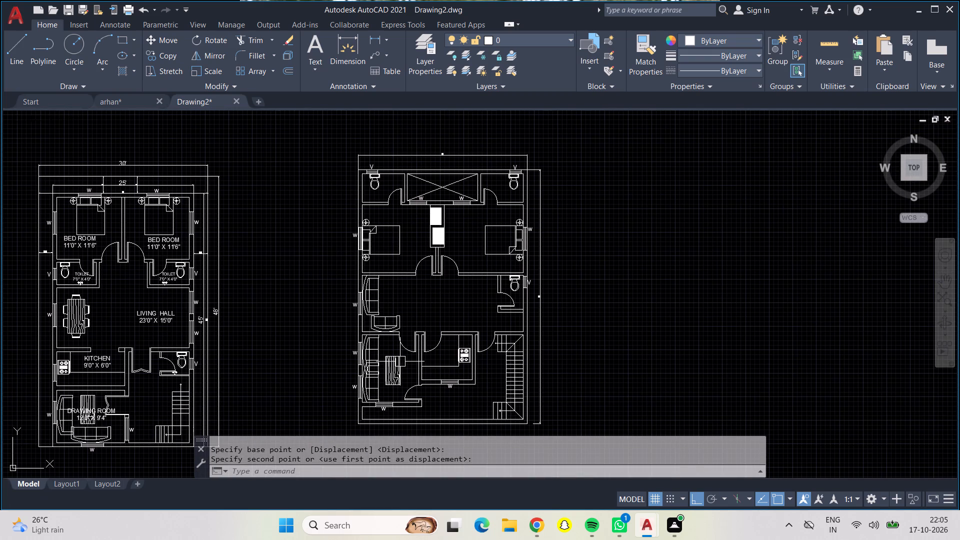
click(398, 362)
click(166, 52)
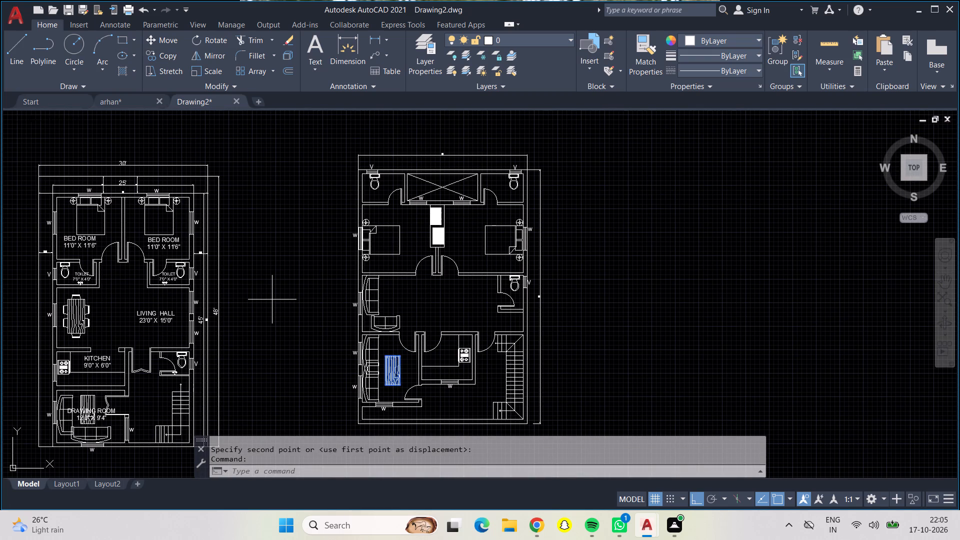
click(387, 368)
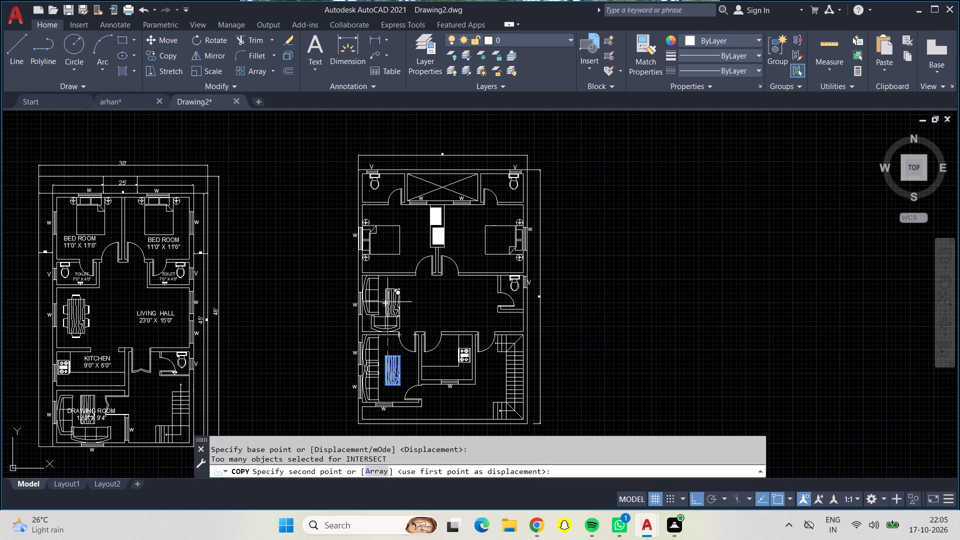
click(384, 296)
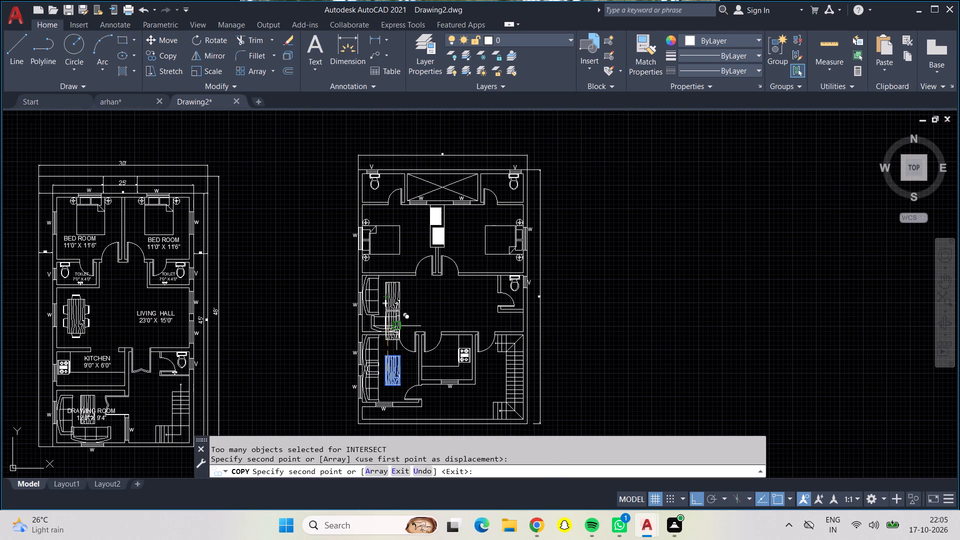
key(Escape)
Move the entire new floor plan with its dimensions straight left about 19', close to the reference plan.
scroll(396, 327, down, 1)
middle_drag(347, 279, 292, 271)
scroll(352, 323, up, 1)
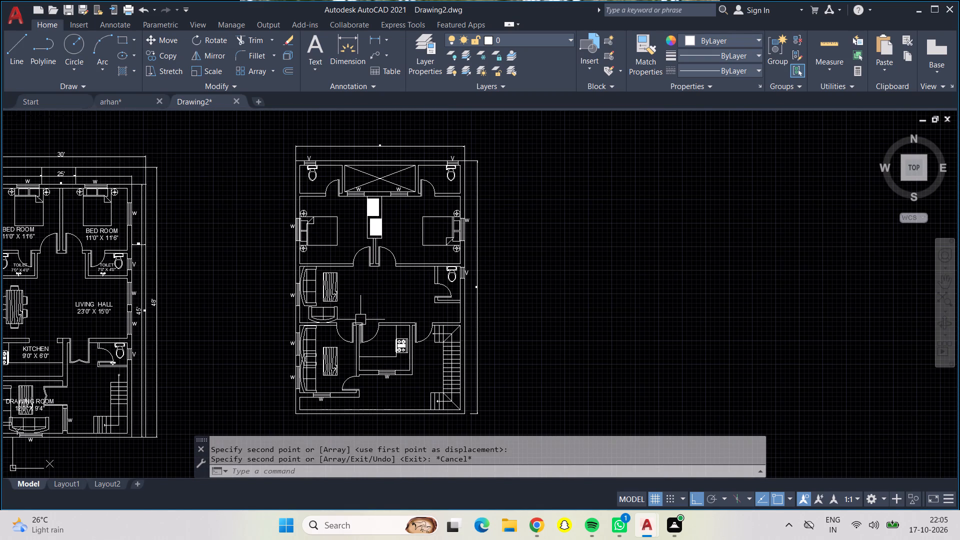
middle_drag(361, 314, 372, 316)
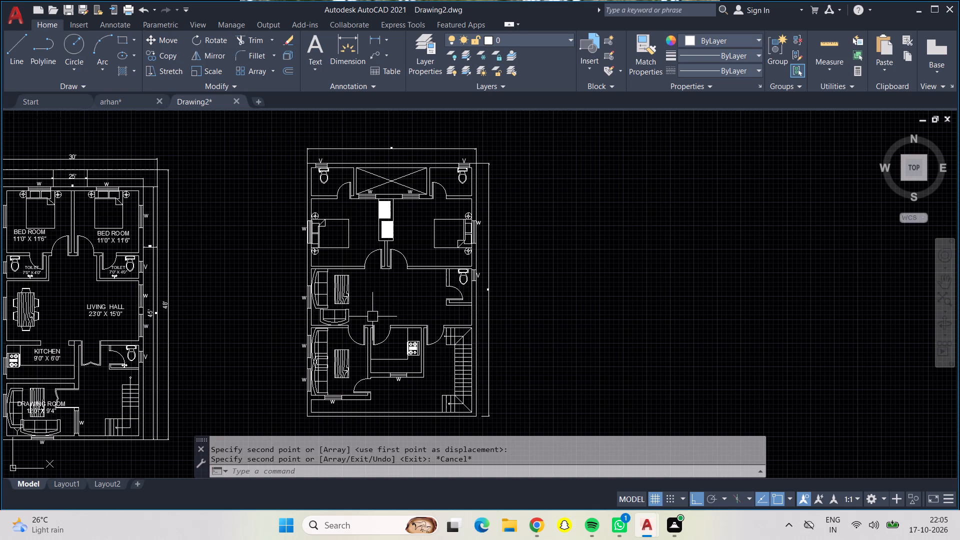
middle_drag(265, 290, 320, 292)
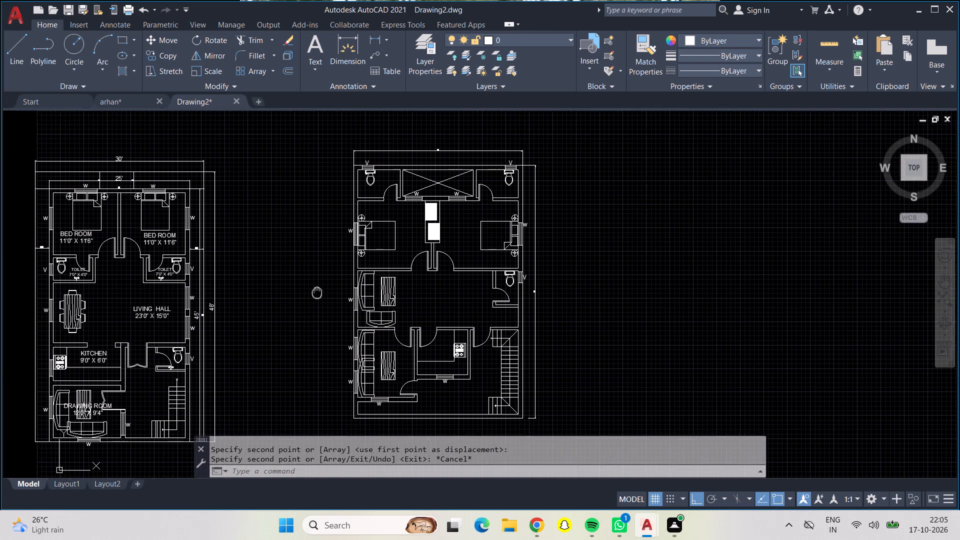
middle_drag(320, 292, 384, 266)
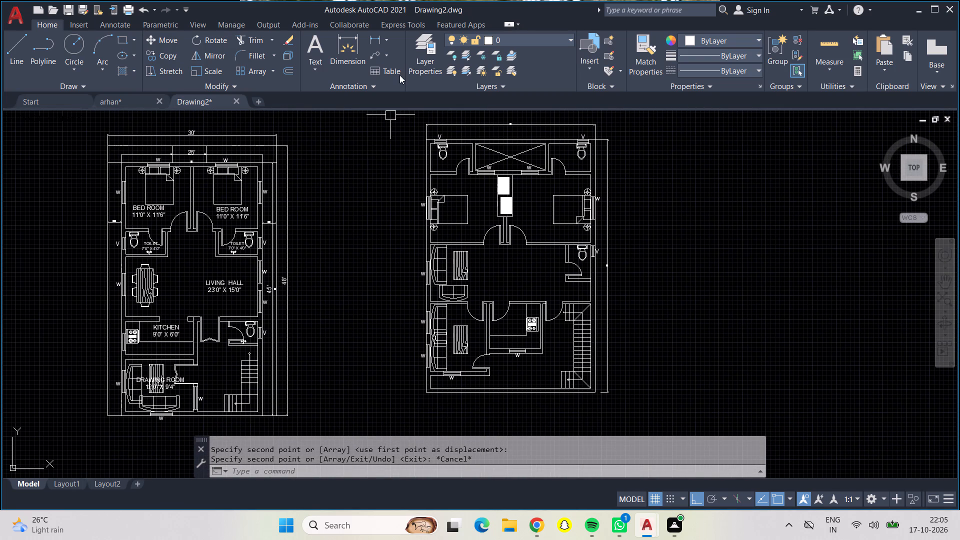
click(402, 116)
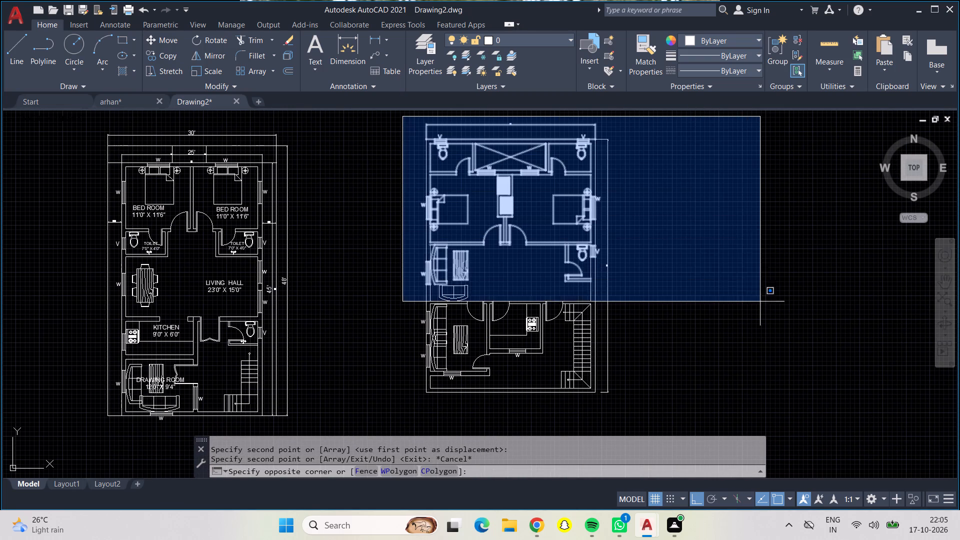
drag(693, 422, 685, 419)
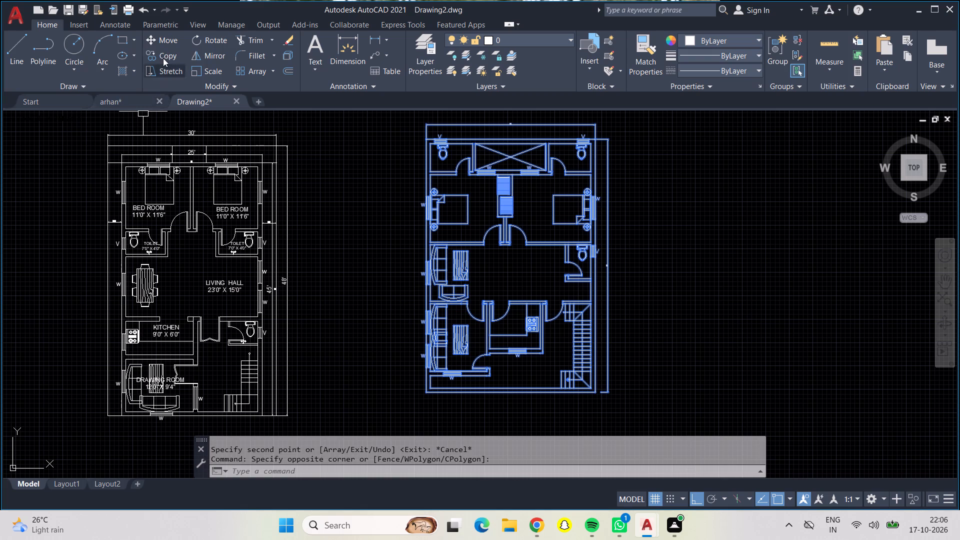
click(164, 38)
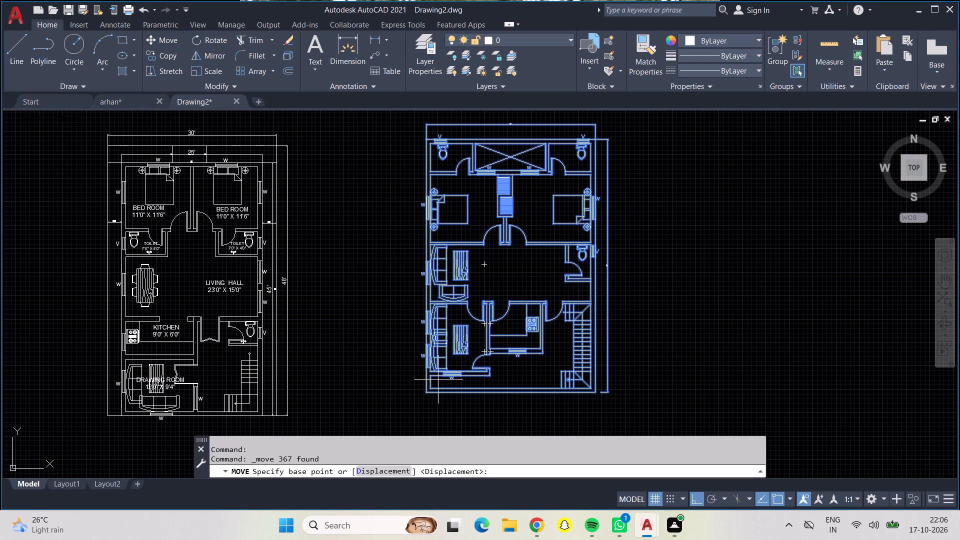
click(427, 393)
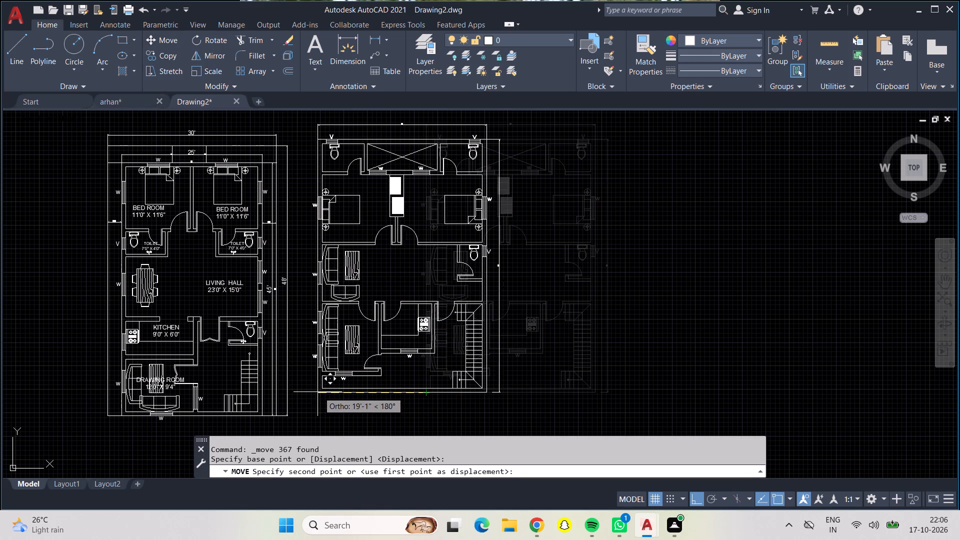
click(319, 393)
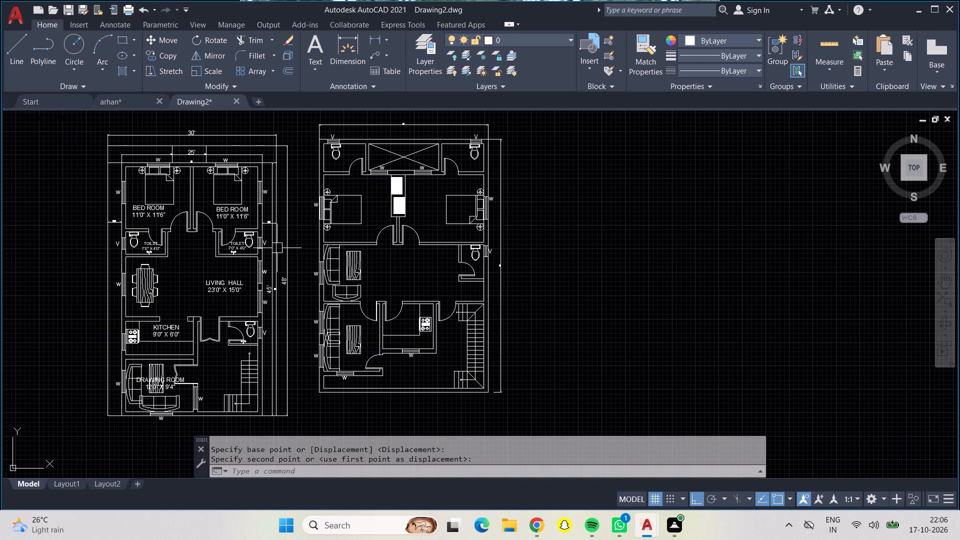
Move the entire new floor plan straight down about 3'-7" so its base lies nearly level with the reference plan's.
click(303, 114)
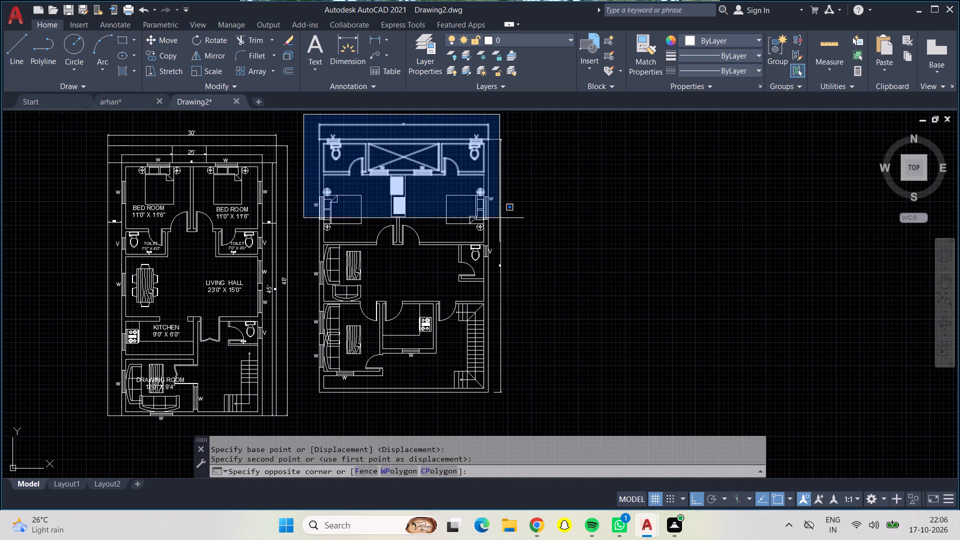
click(538, 400)
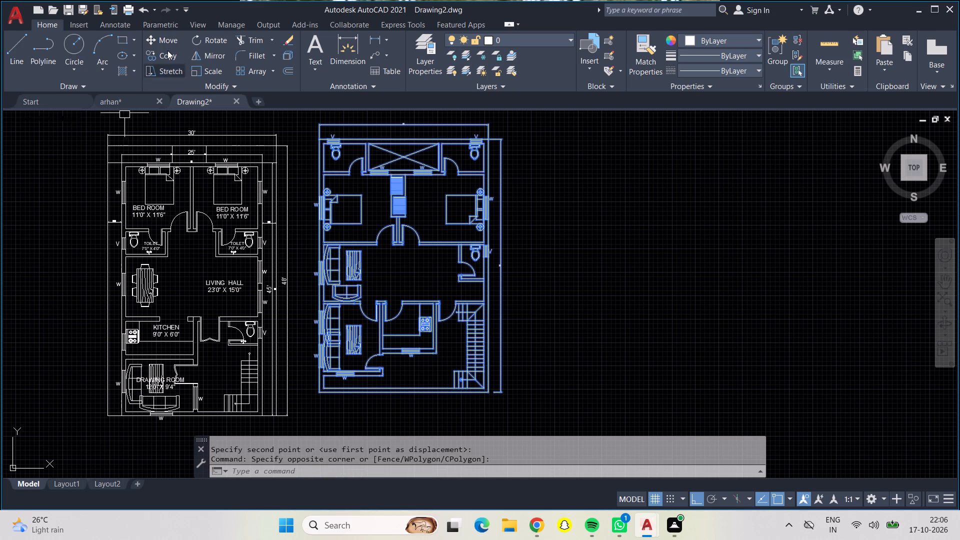
click(166, 39)
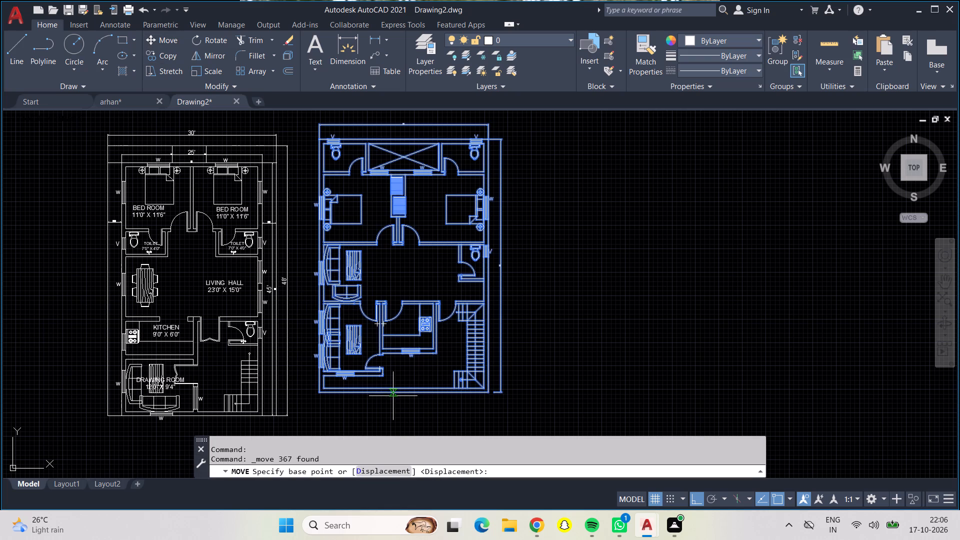
click(397, 389)
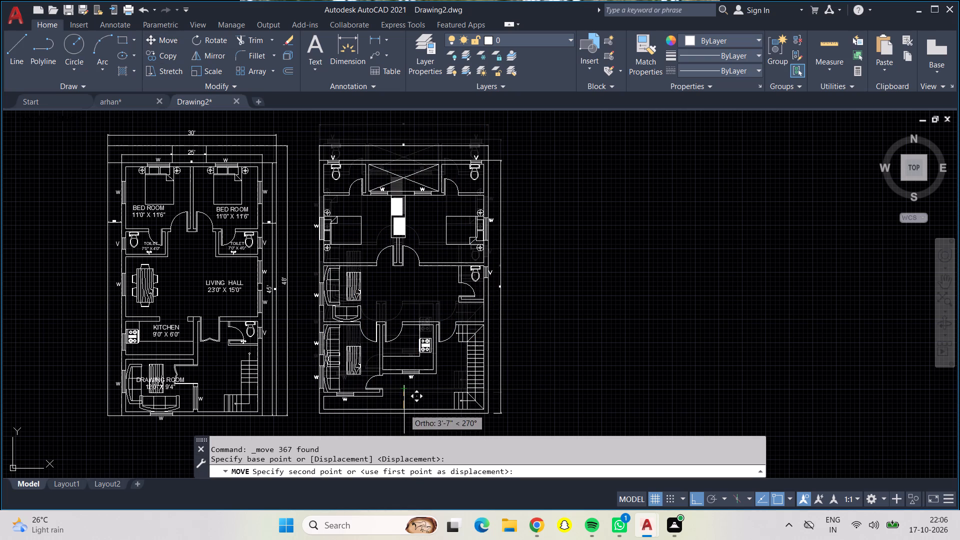
click(404, 409)
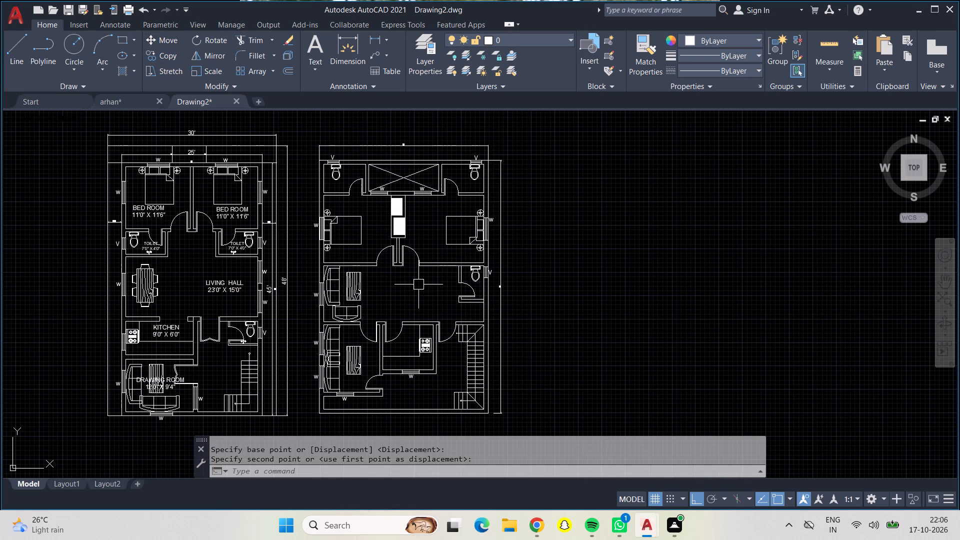
middle_drag(418, 284, 505, 283)
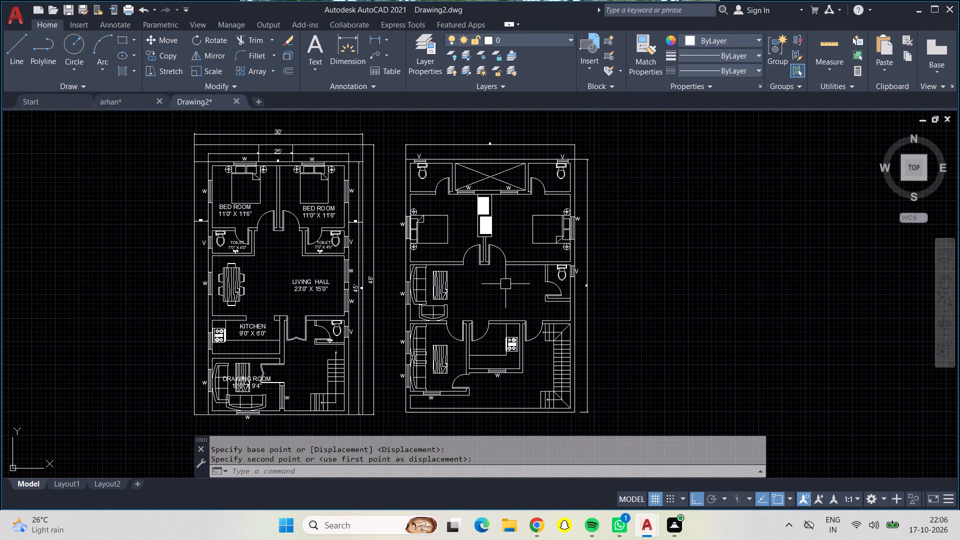
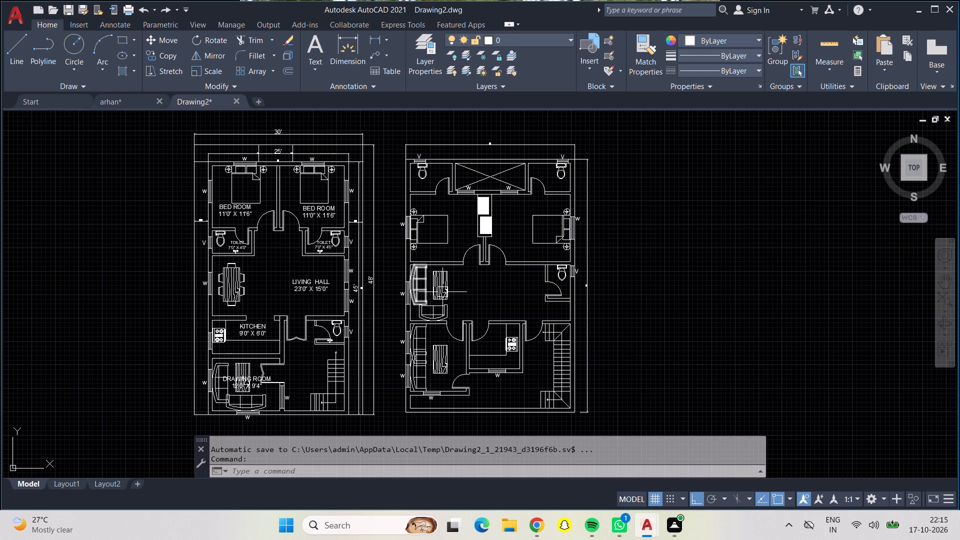
Select the LIVING HALL room label in the reference plan.
click(307, 286)
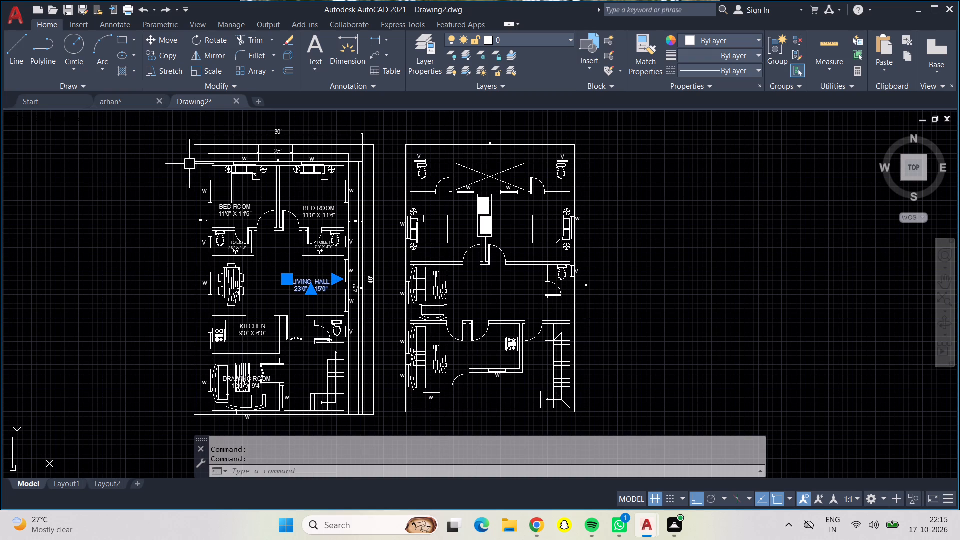
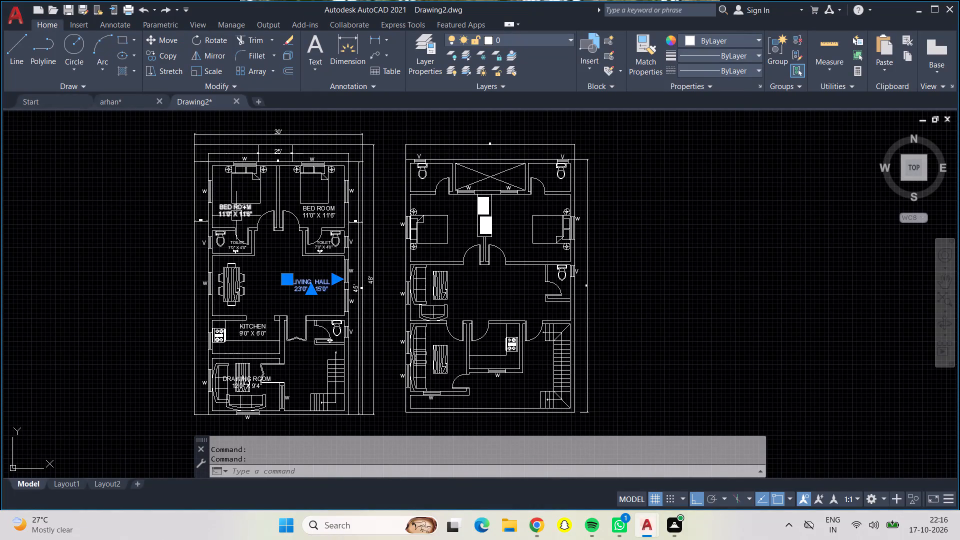
Copy the reference plan's BED ROOM label together with the LIVING HALL label into both bedrooms of the new plan.
click(236, 215)
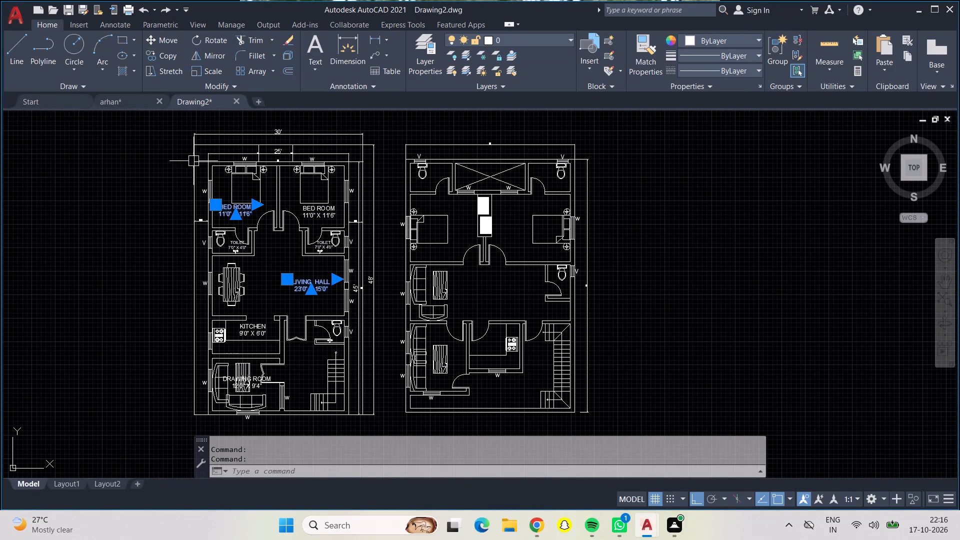
click(168, 54)
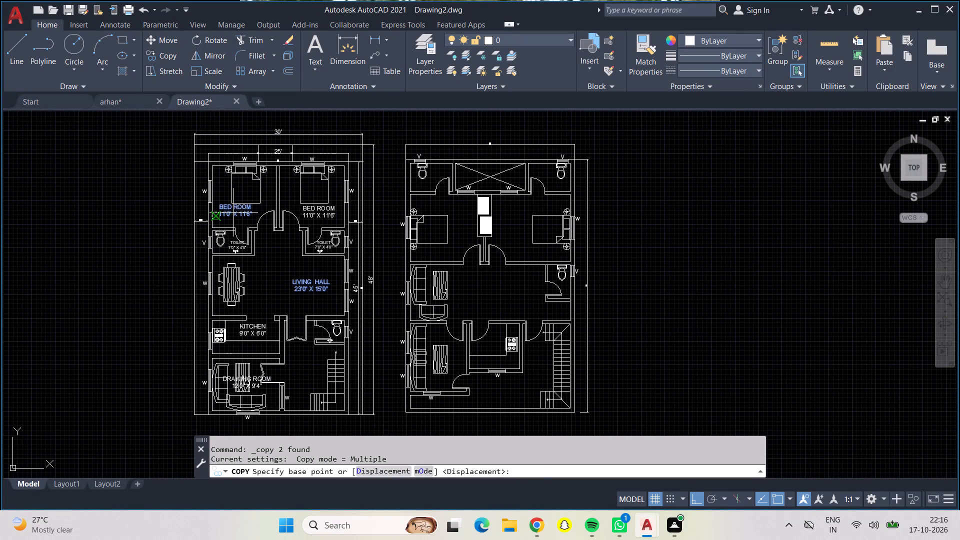
click(233, 212)
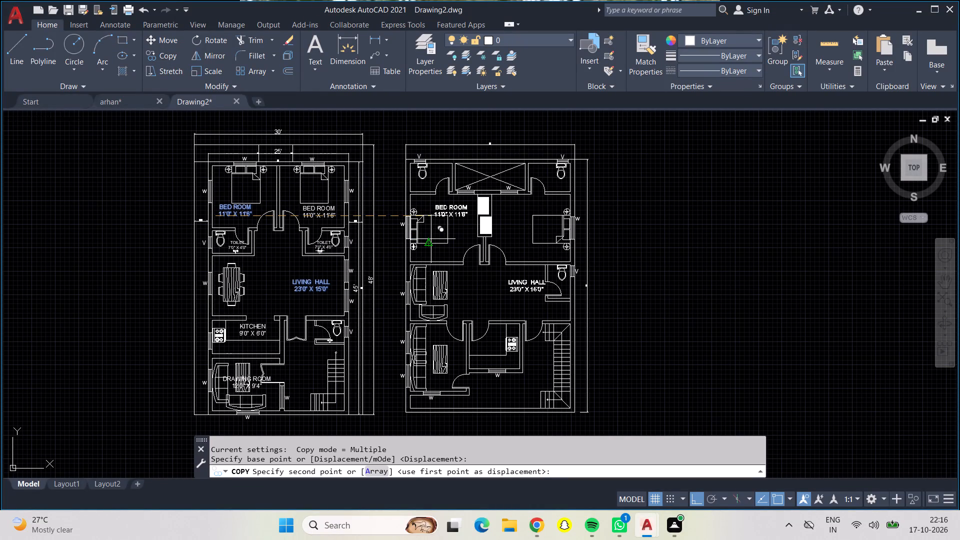
key(F8)
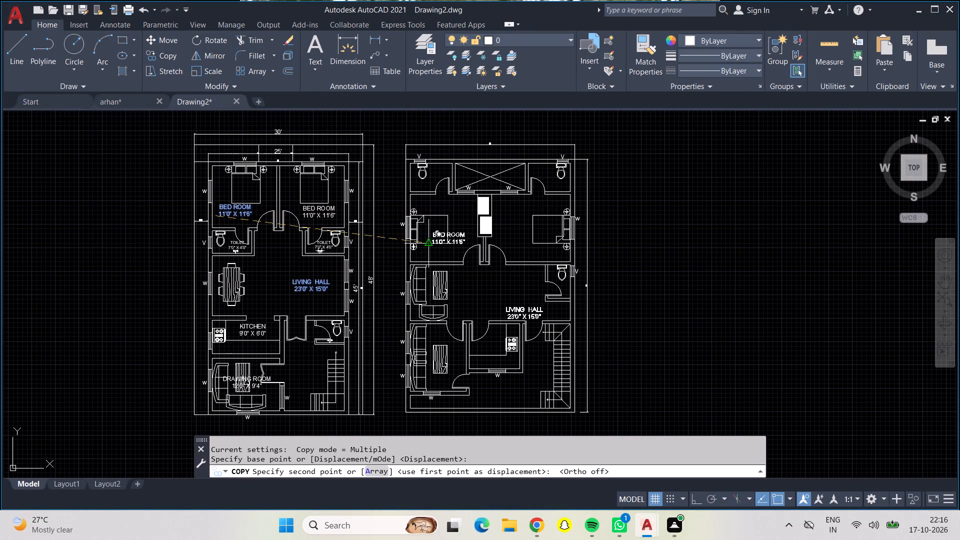
scroll(436, 233, up, 3)
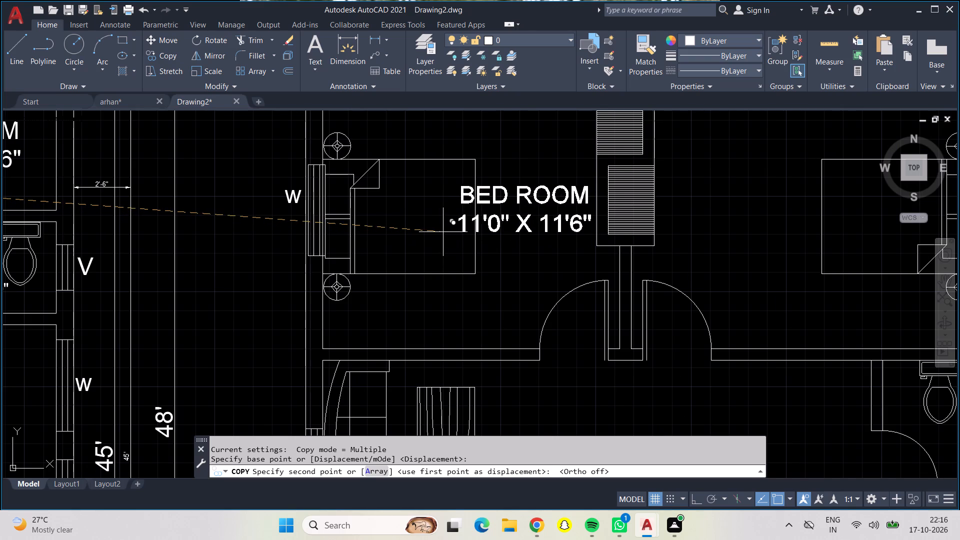
click(443, 232)
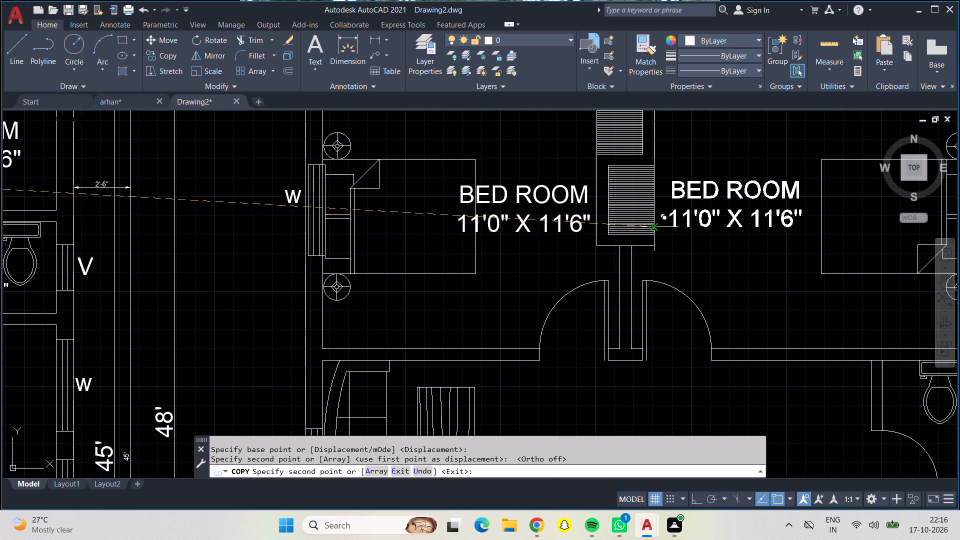
click(652, 227)
scroll(643, 230, down, 1)
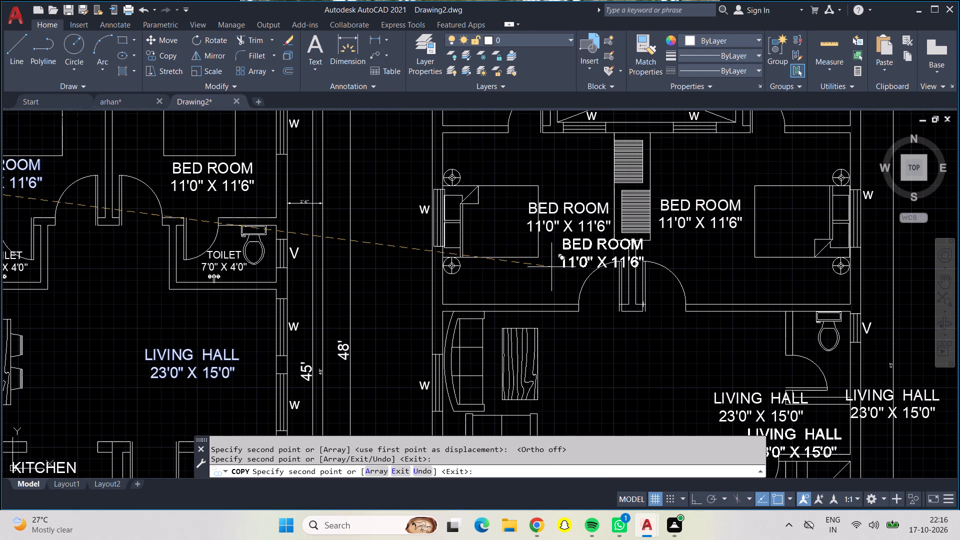
key(Escape)
Delete the extra LIVING HALL label that overlaps the new plan's outer wall.
scroll(627, 368, down, 1)
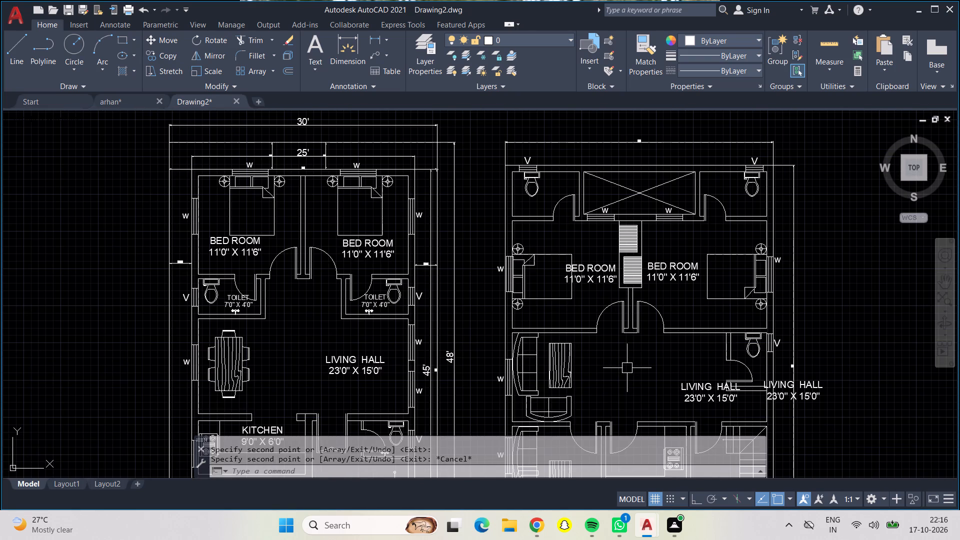
middle_drag(627, 368, 581, 295)
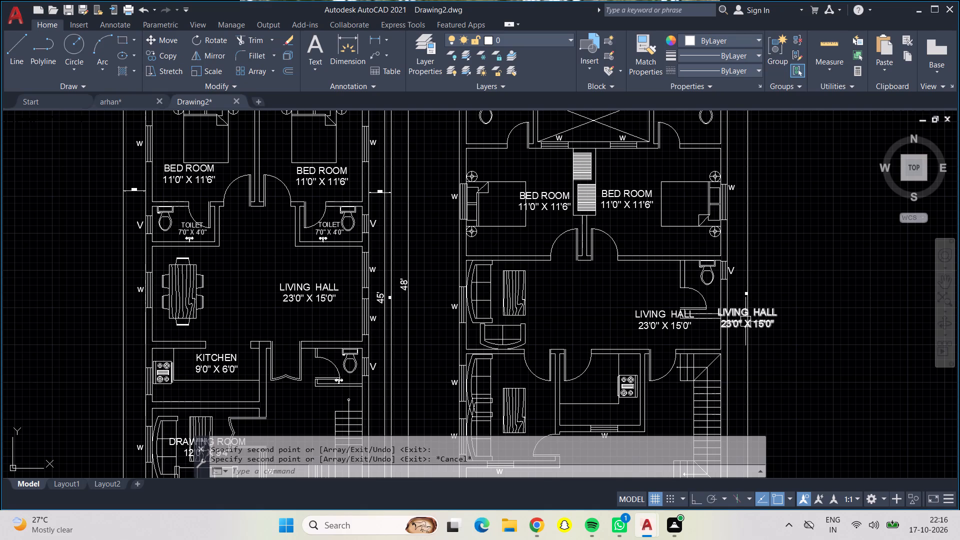
click(745, 318)
key(Delete)
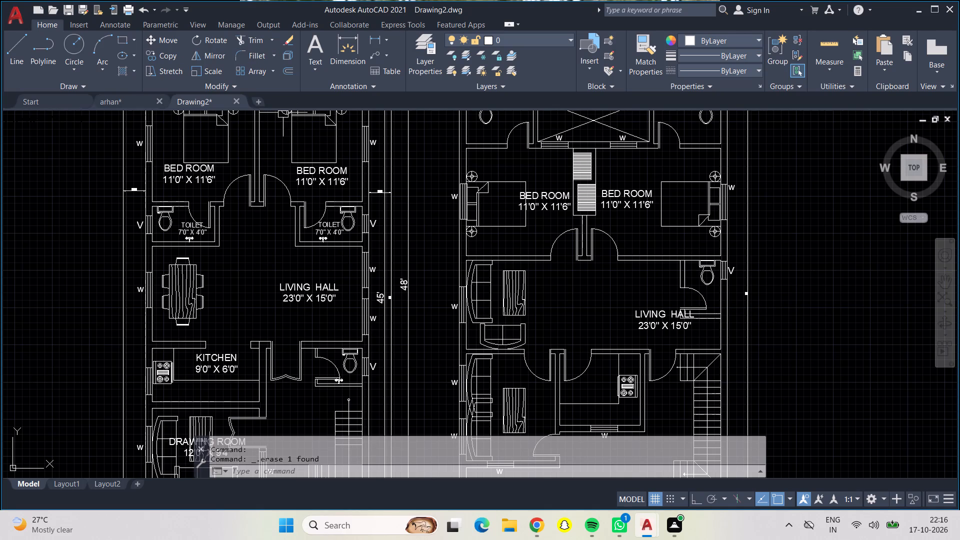
Move the remaining LIVING HALL label to the open middle of the new plan's hall, clear of the toilet.
click(641, 313)
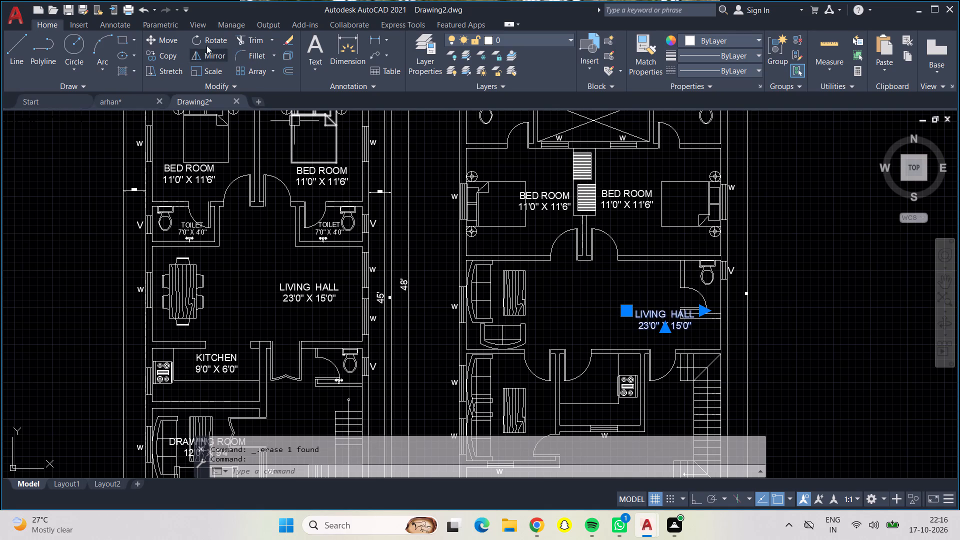
click(156, 42)
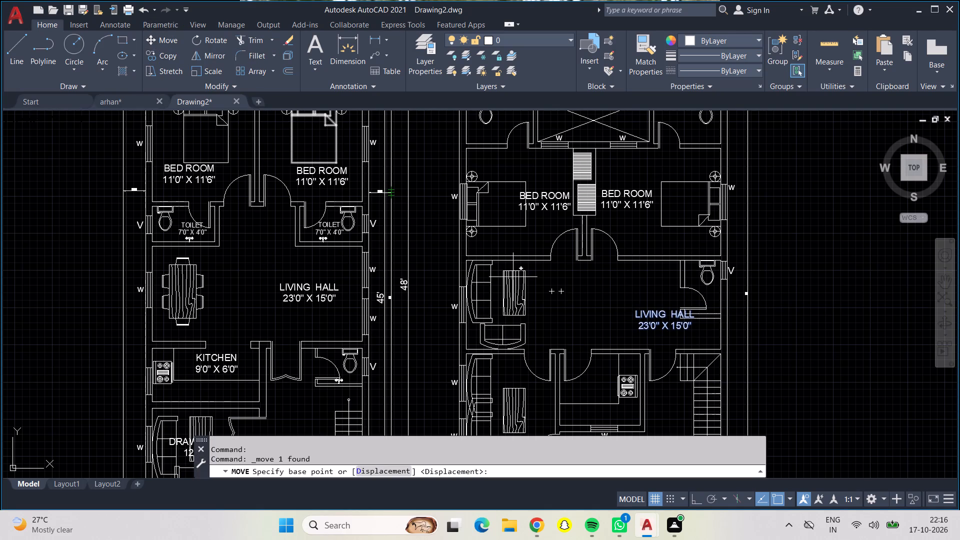
drag(659, 322, 644, 314)
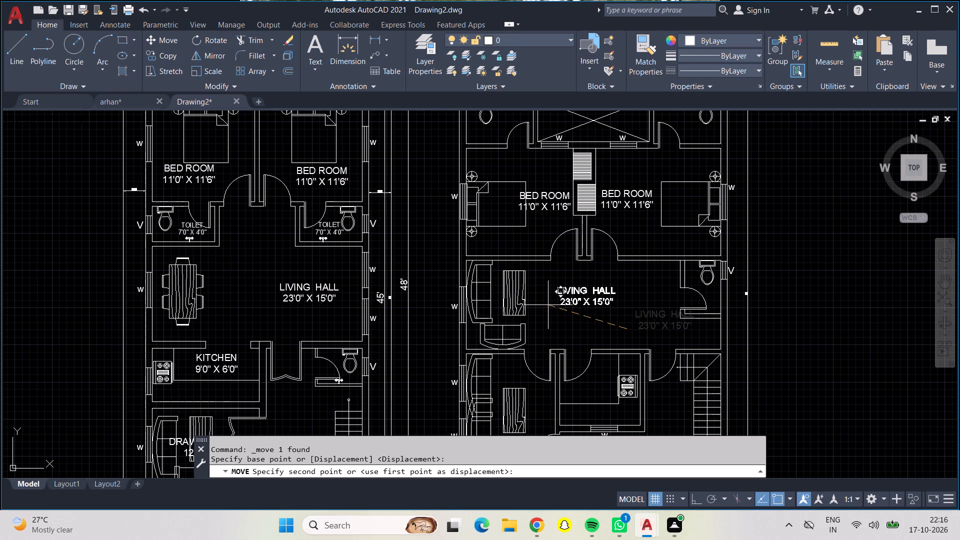
click(548, 305)
Copy the KITCHEN label from the reference plan into the new plan's kitchen beside the stove.
middle_drag(566, 318, 547, 274)
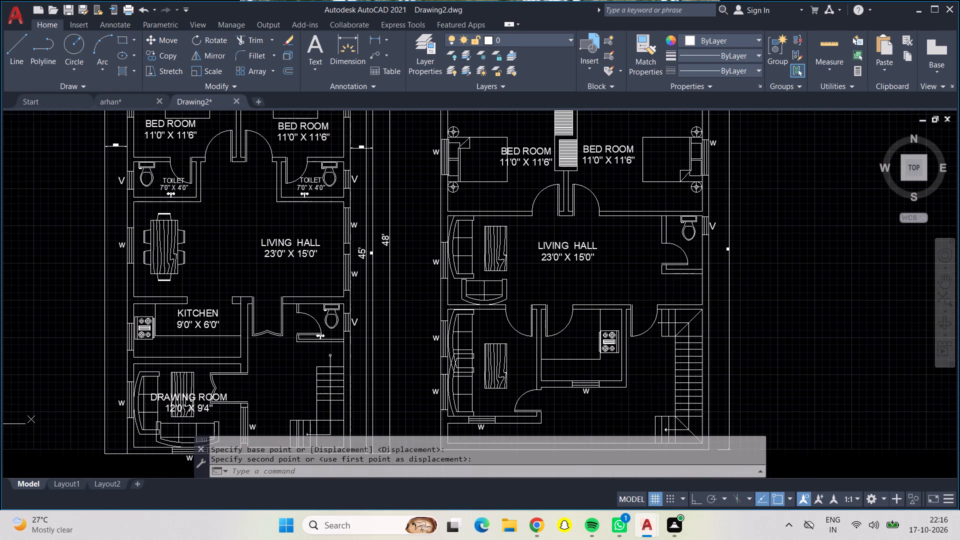
click(201, 314)
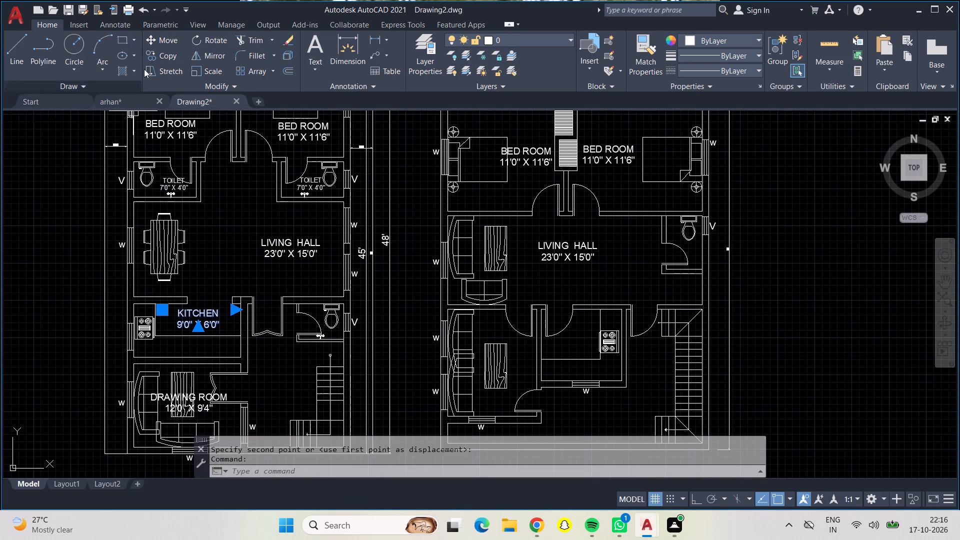
click(156, 50)
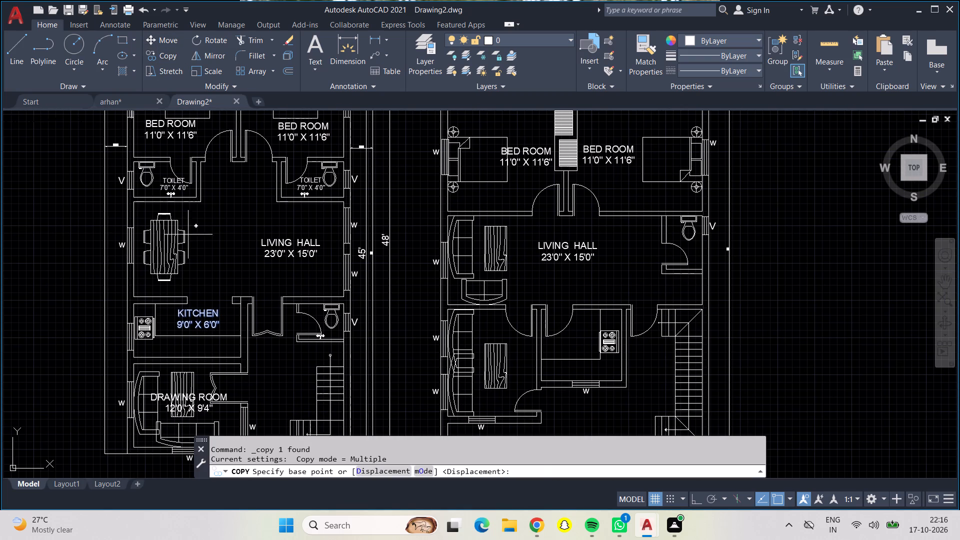
click(191, 322)
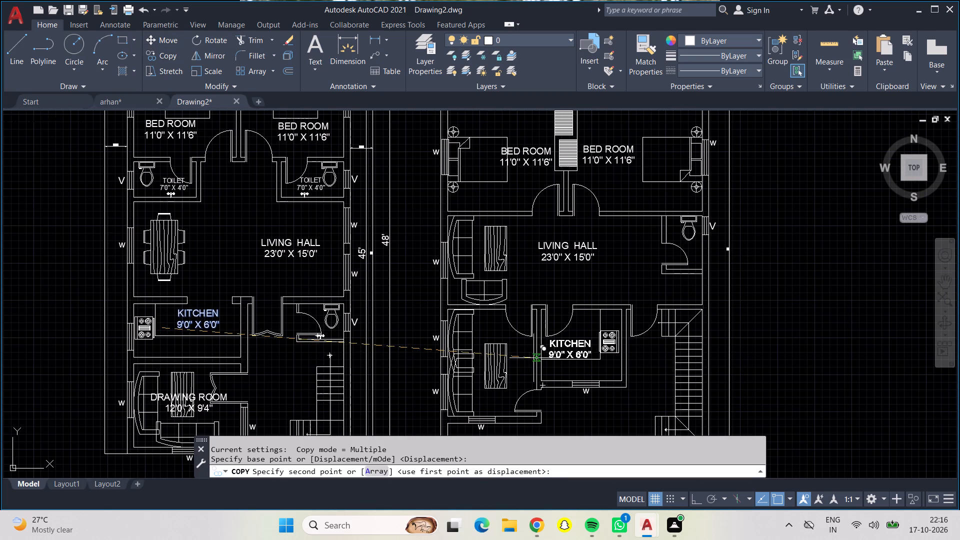
scroll(534, 357, up, 1)
click(532, 351)
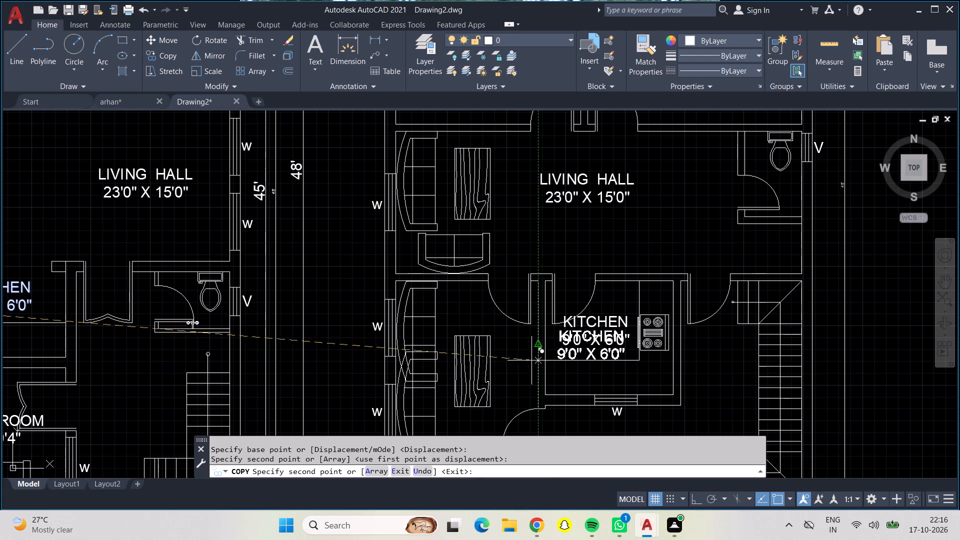
key(Escape)
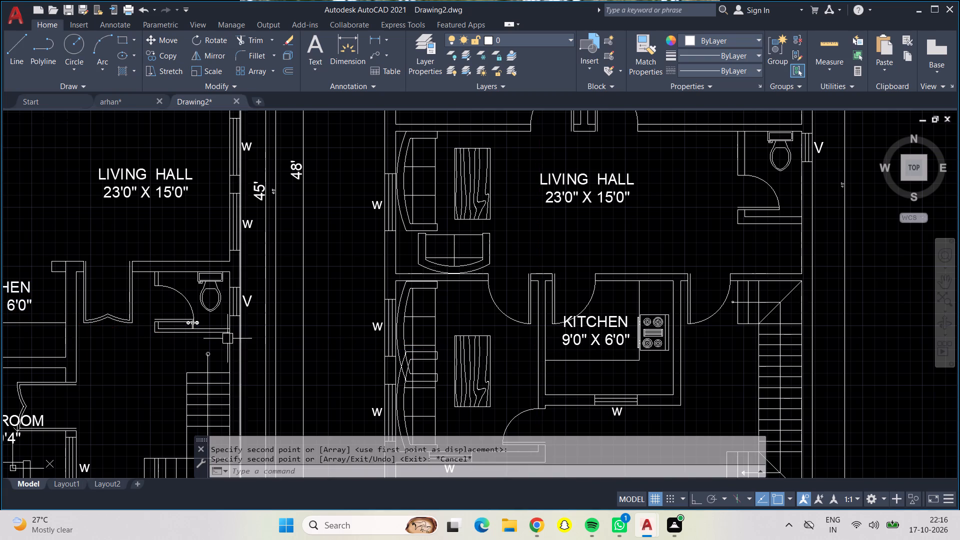
Copy the DRAWING ROOM label from the reference plan into the new plan's drawing room, over the table.
middle_drag(141, 362, 275, 326)
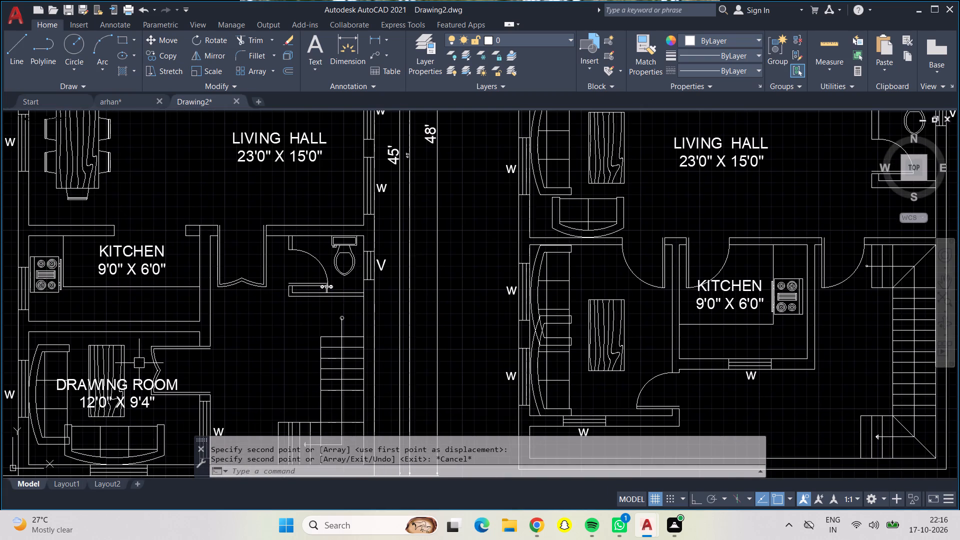
click(118, 380)
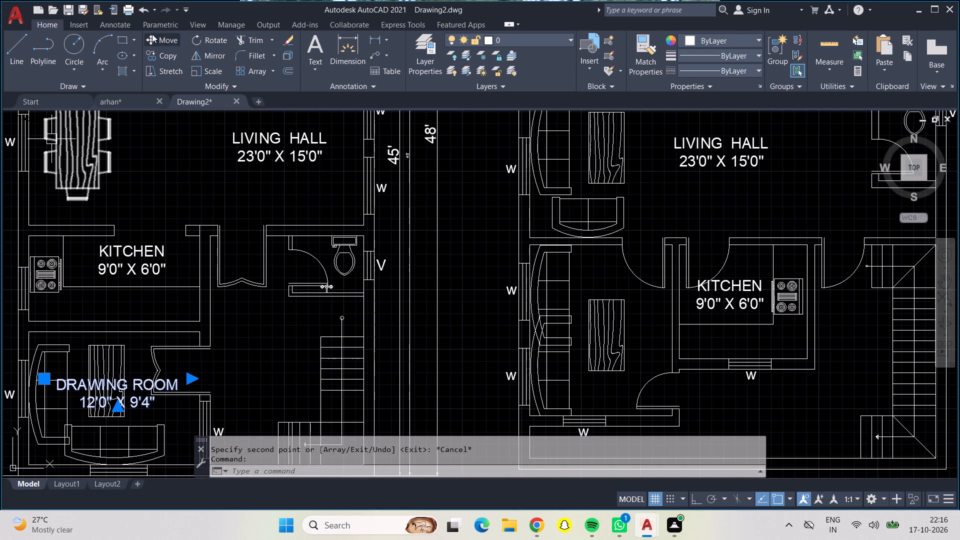
click(165, 53)
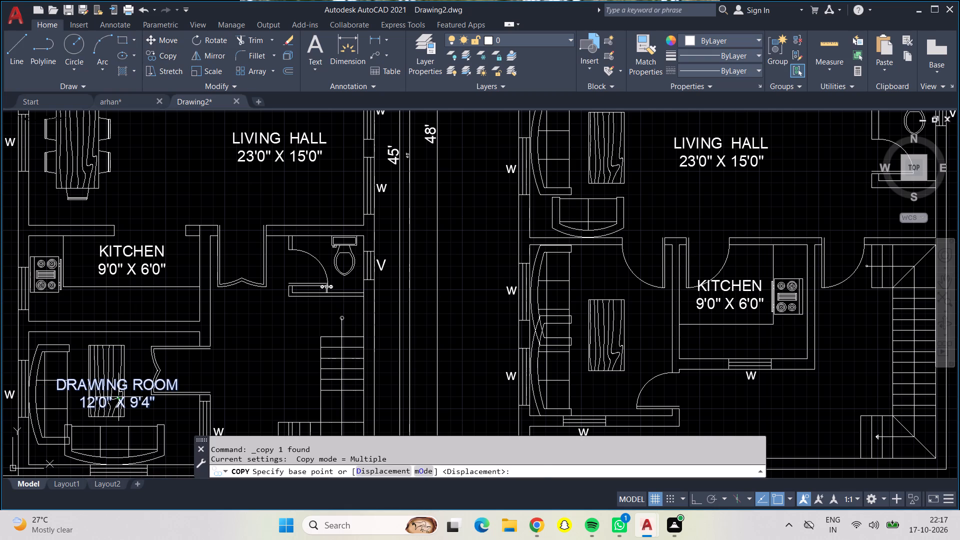
click(118, 397)
scroll(613, 318, up, 1)
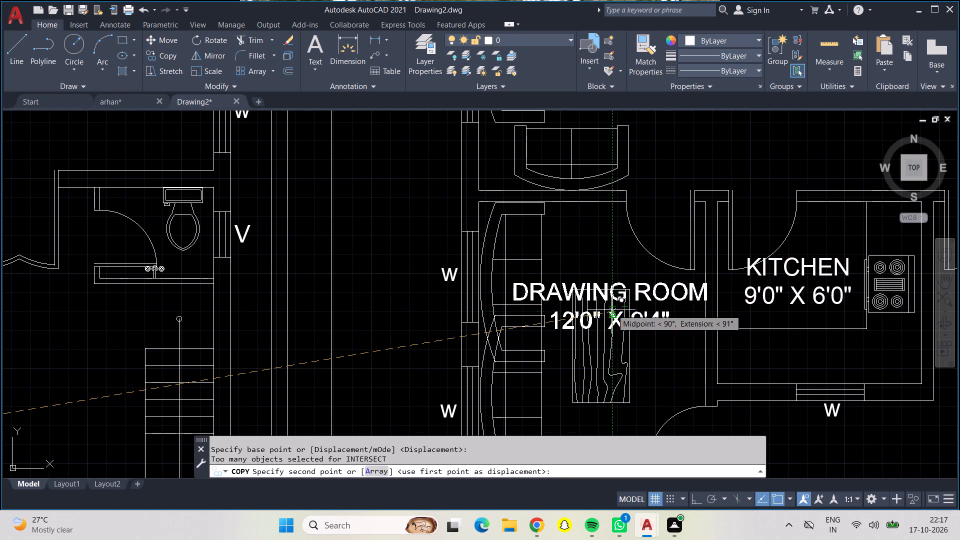
click(605, 311)
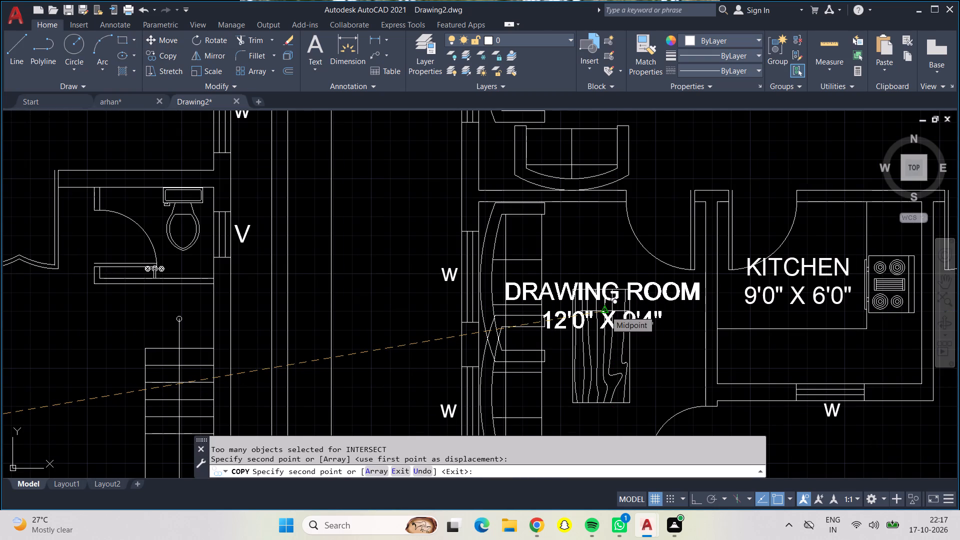
key(Escape)
Measure the top-right toilet and the two bedrooms of the new plan with the quick measure tool.
scroll(605, 311, down, 2)
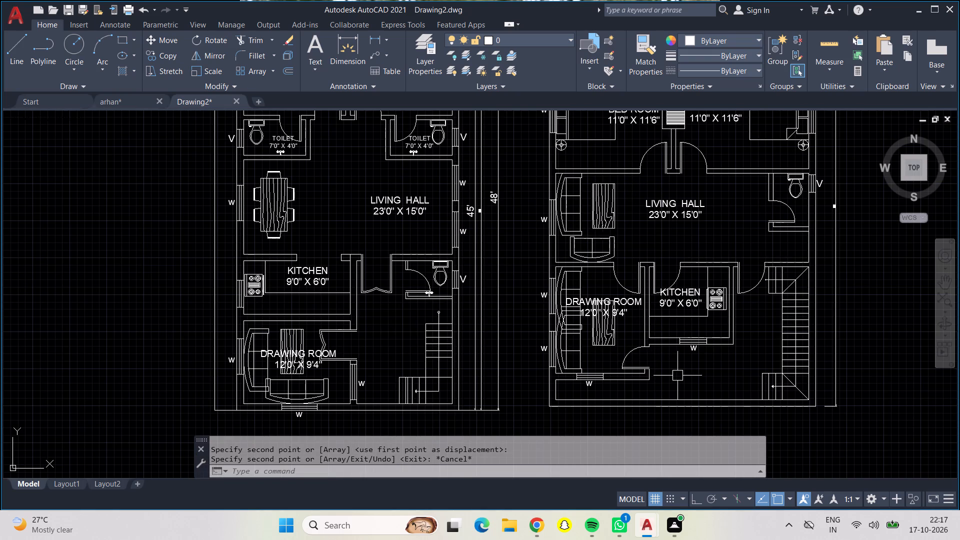
middle_drag(701, 367, 629, 461)
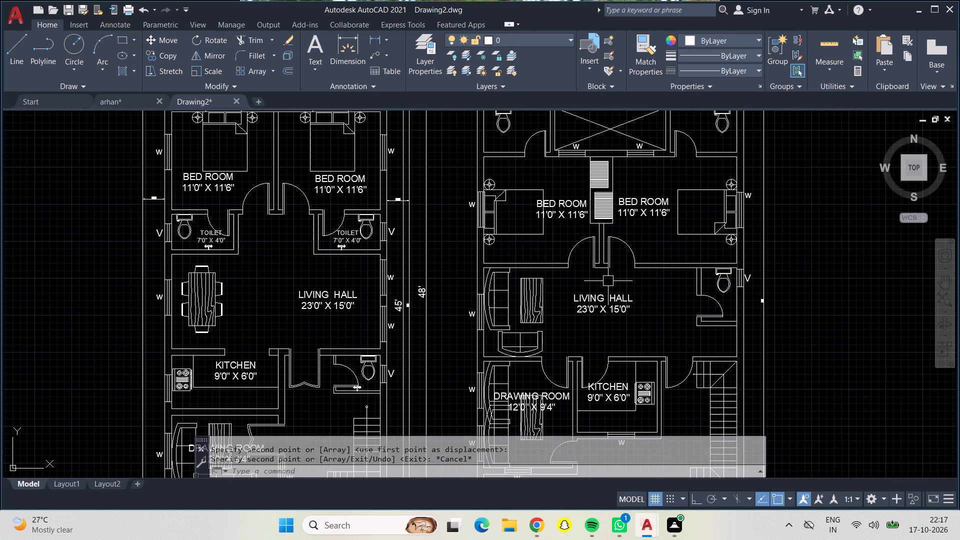
middle_drag(660, 231, 666, 307)
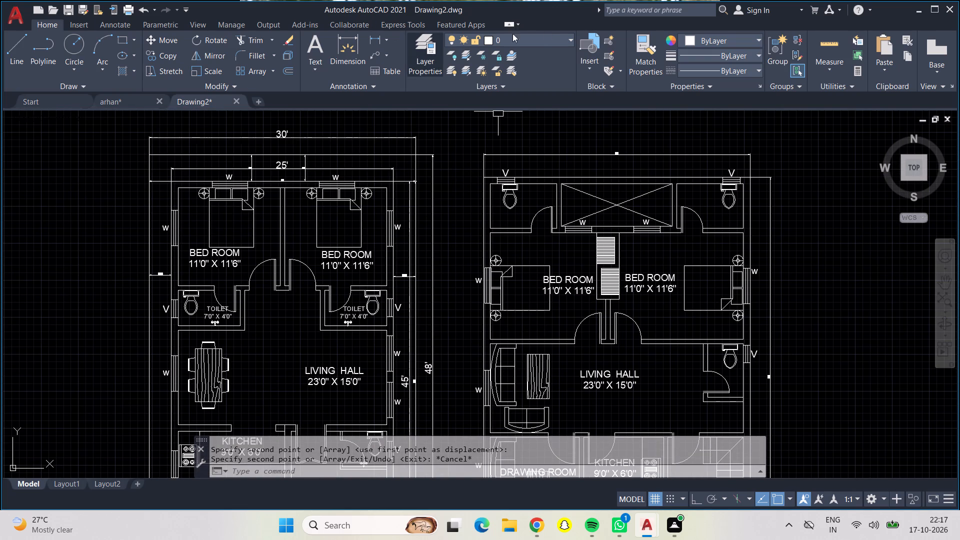
click(375, 38)
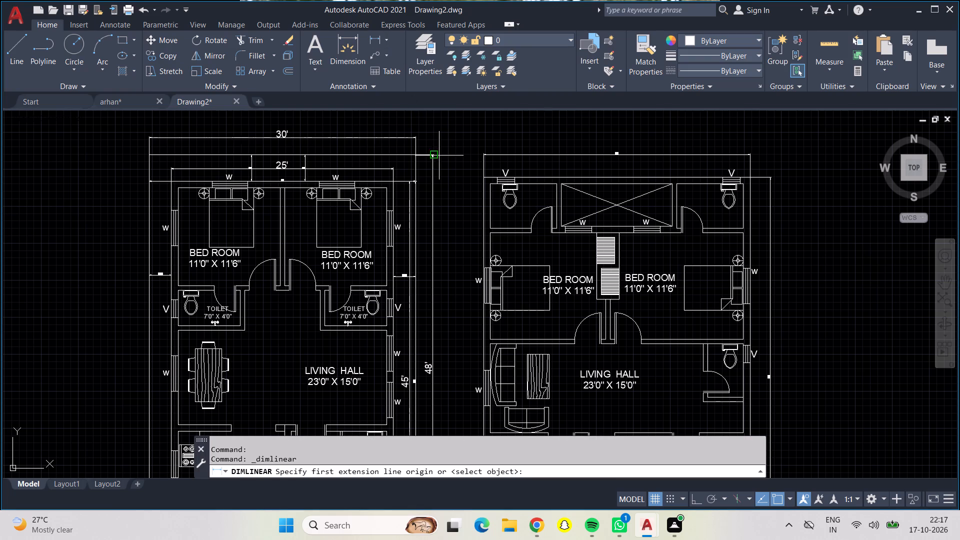
key(Escape)
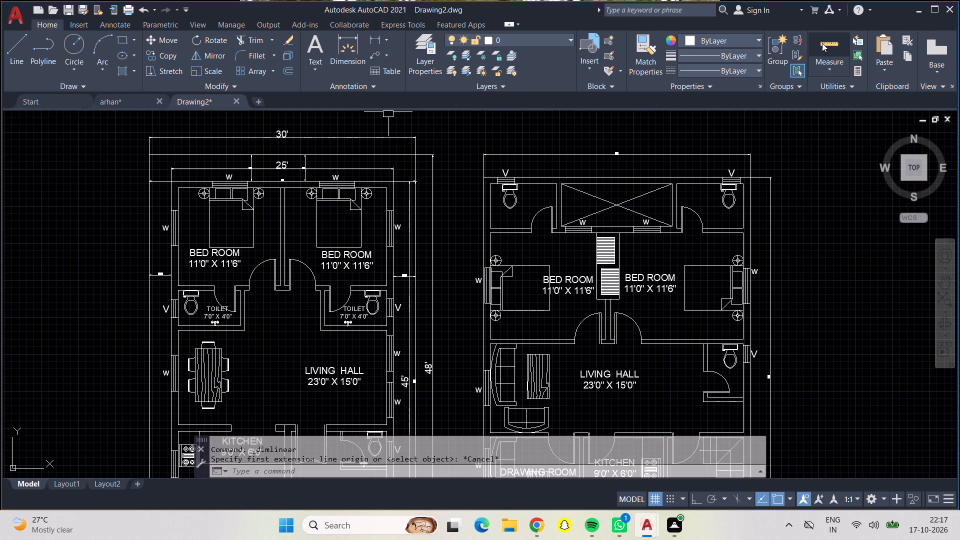
click(823, 44)
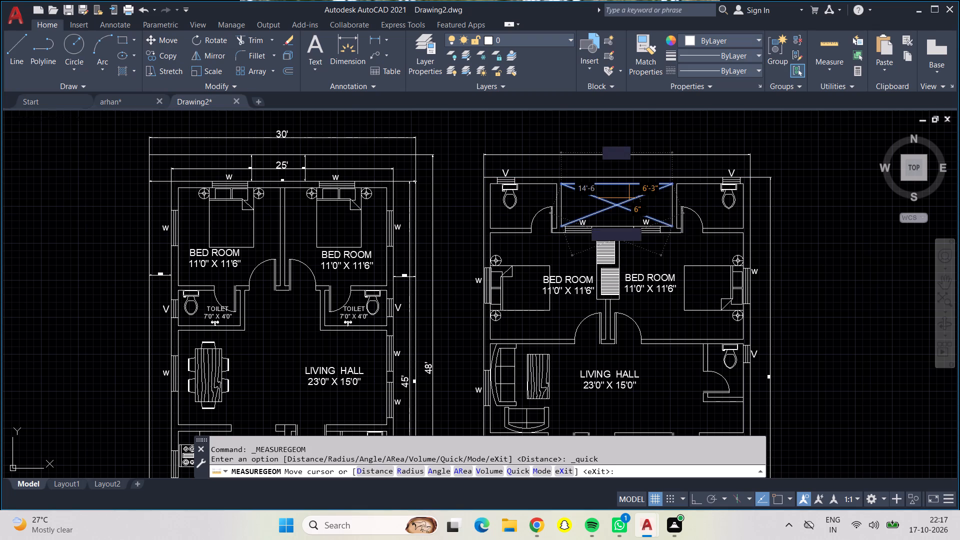
scroll(712, 199, up, 7)
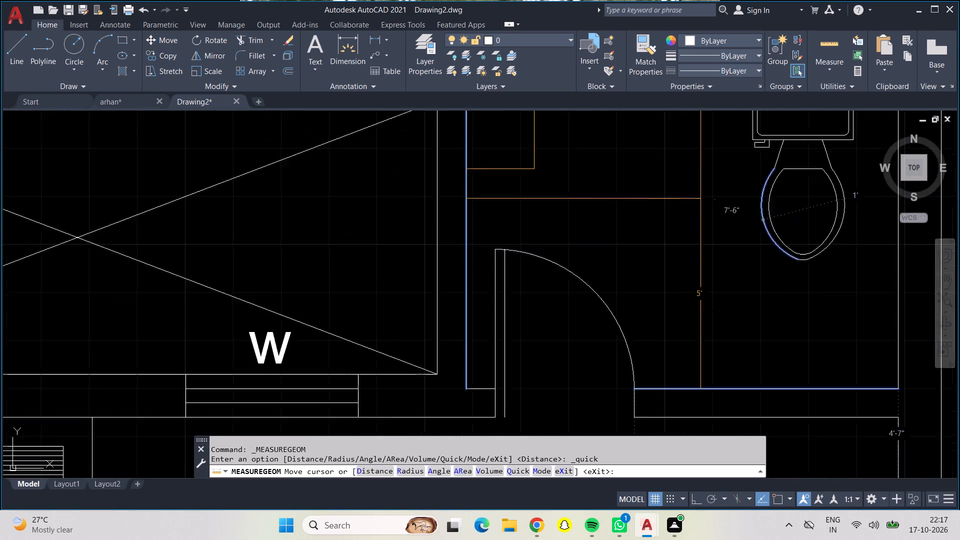
scroll(723, 225, down, 1)
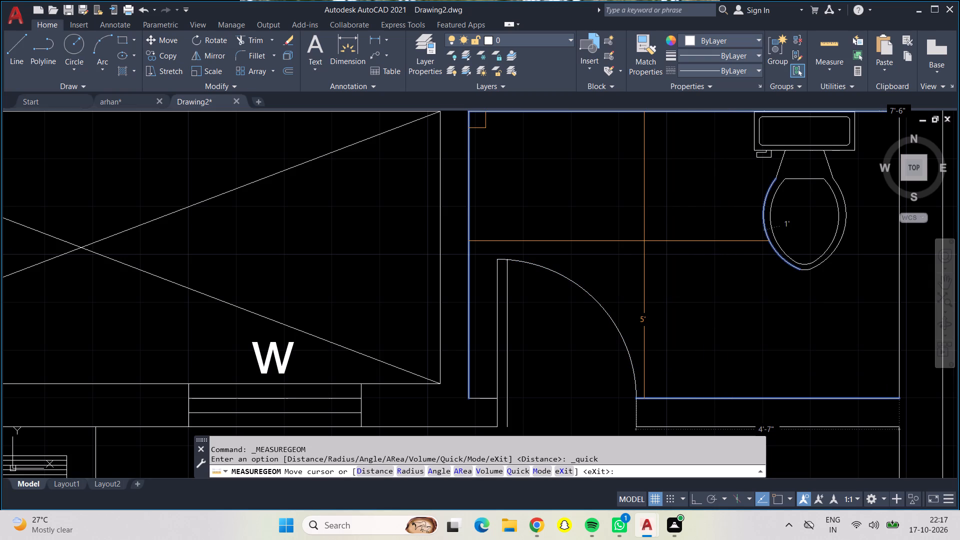
scroll(644, 241, down, 1)
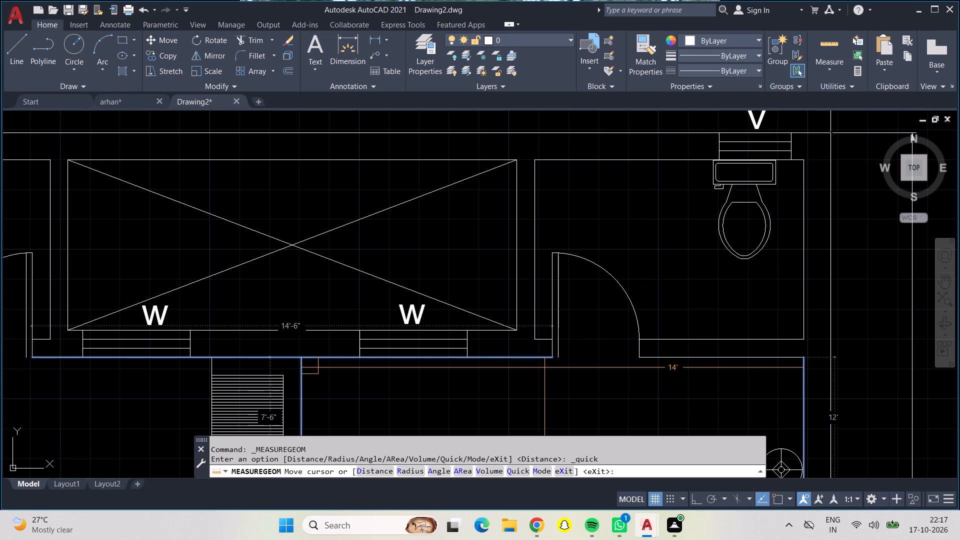
middle_drag(544, 367, 501, 163)
scroll(500, 183, down, 1)
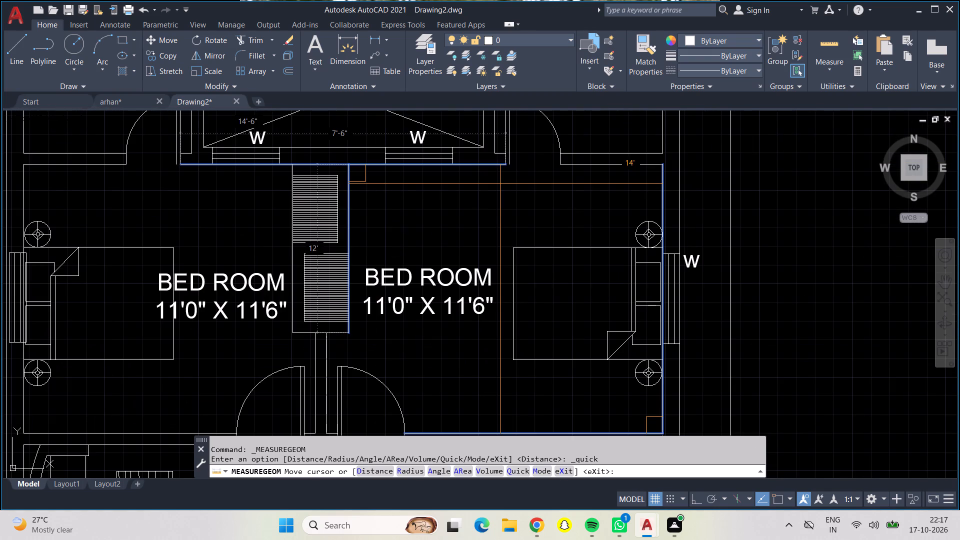
middle_drag(499, 215, 497, 189)
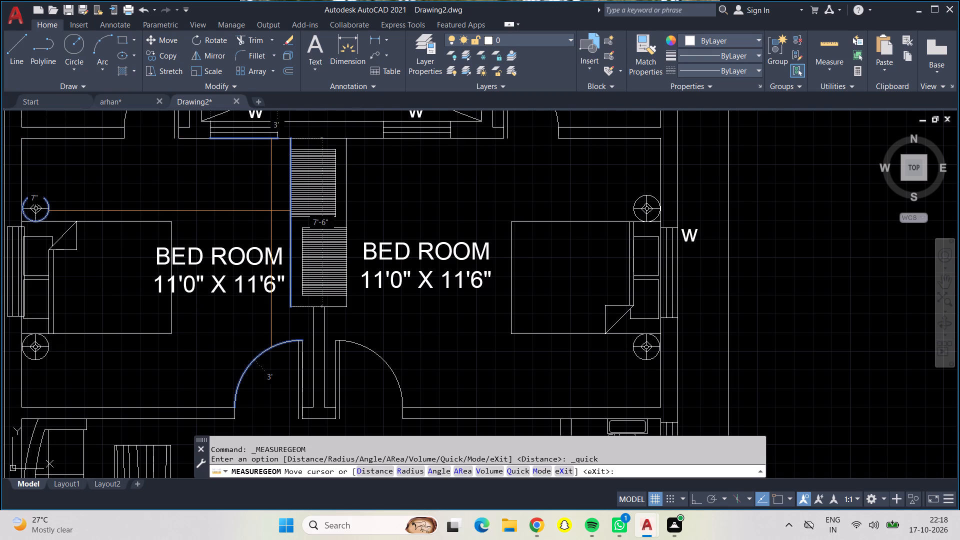
key(Escape)
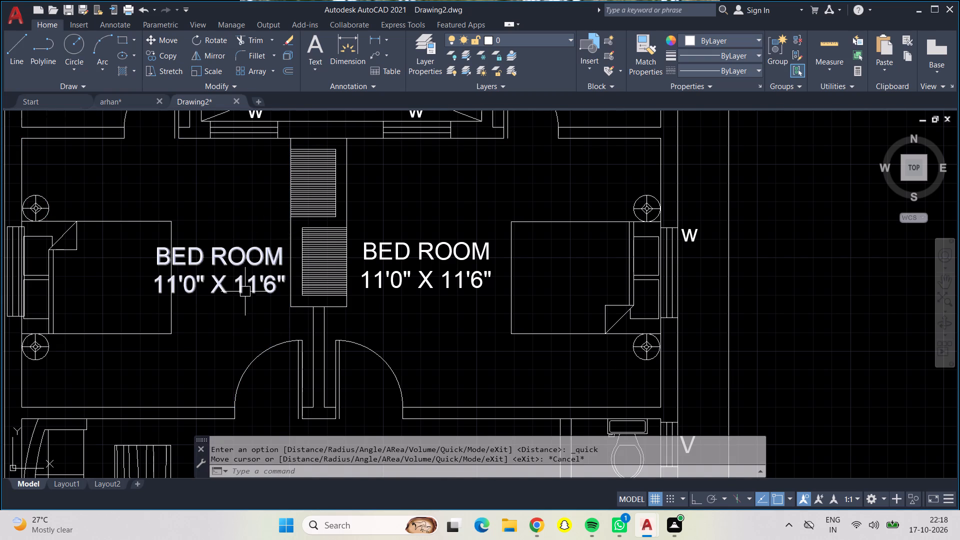
Change the size line of the new plan's left BED ROOM label to 12'0" X 12'0".
middle_drag(215, 186, 276, 211)
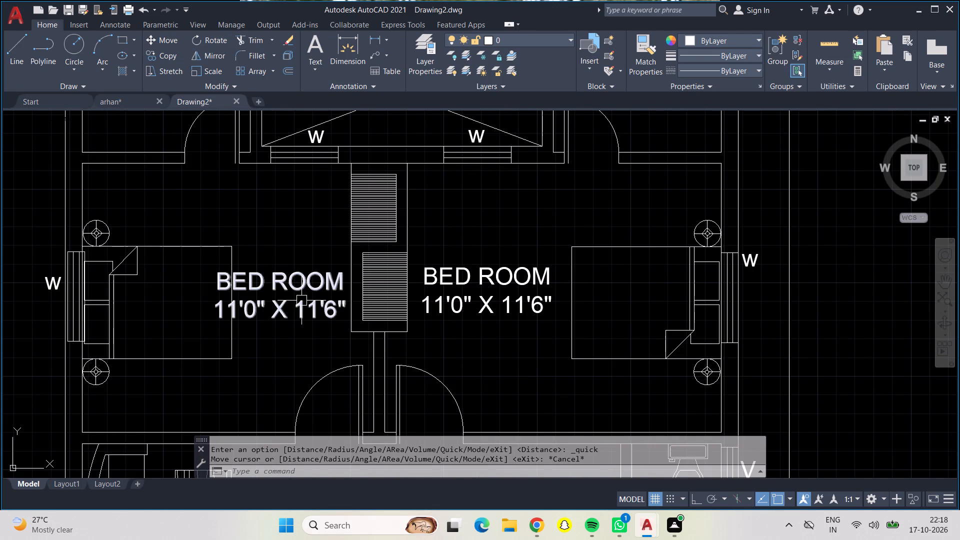
double_click(301, 300)
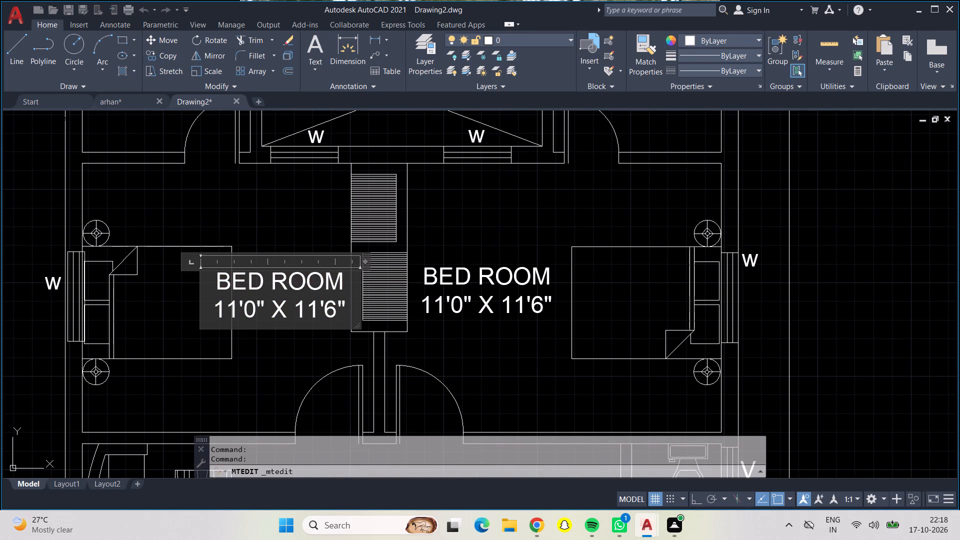
click(343, 306)
key(BackSpace)
key(BackSpace)
key(BackSpace)
key(BackSpace)
key(BackSpace)
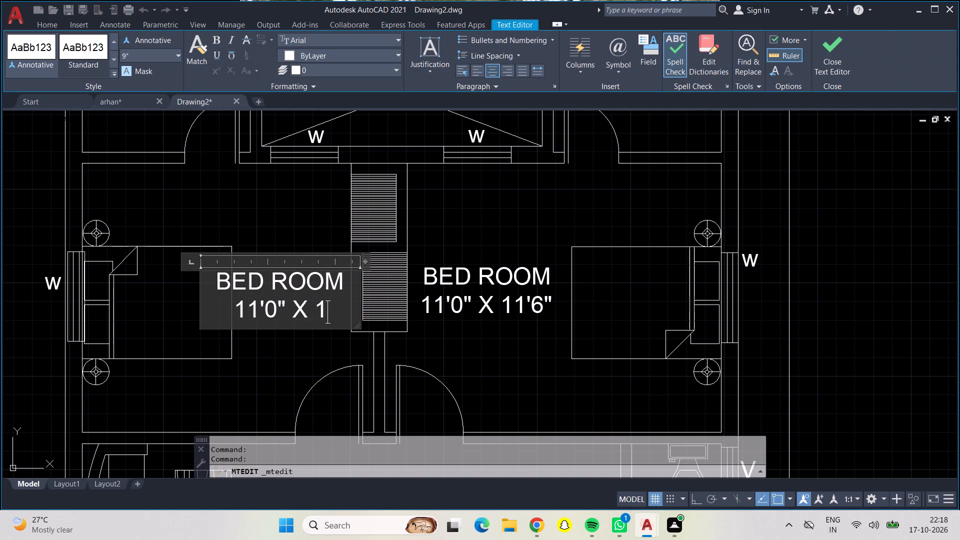
key(BackSpace)
key(BackSpace)
key(BackSpace)
key(BackSpace)
key(BackSpace)
key(BackSpace)
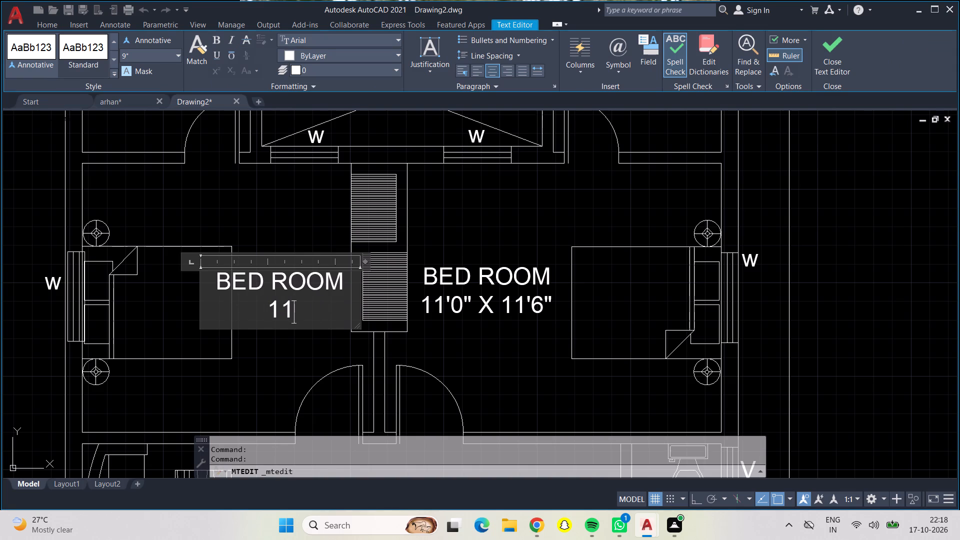
key(BackSpace)
key(2)
key(apostrophe)
key(space)
text(X)
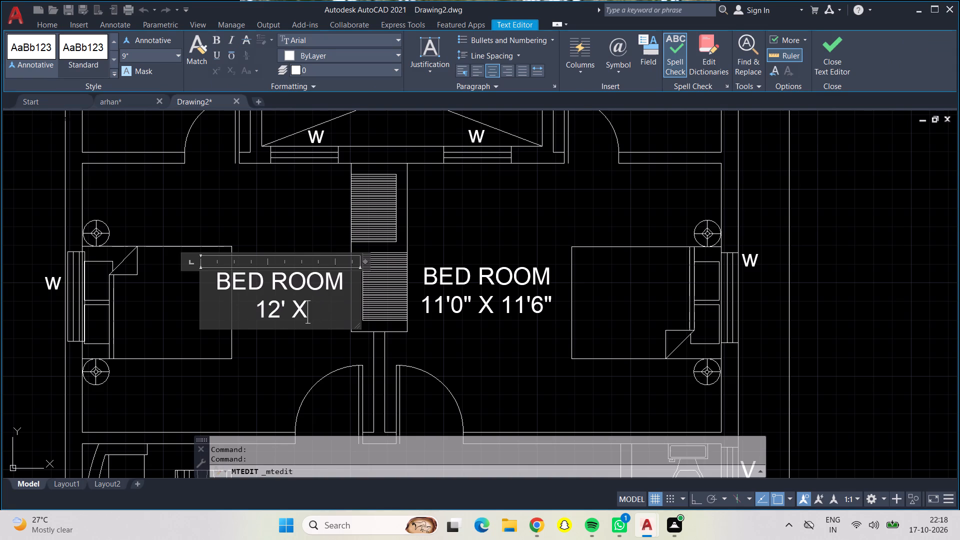
key(BackSpace)
key(BackSpace)
text(0" X)
key(space)
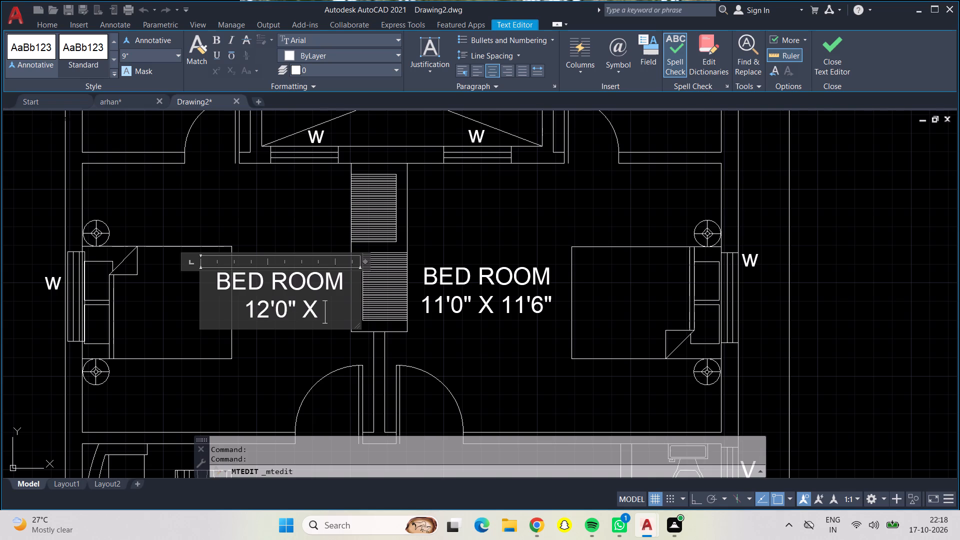
text(12)
text('0")
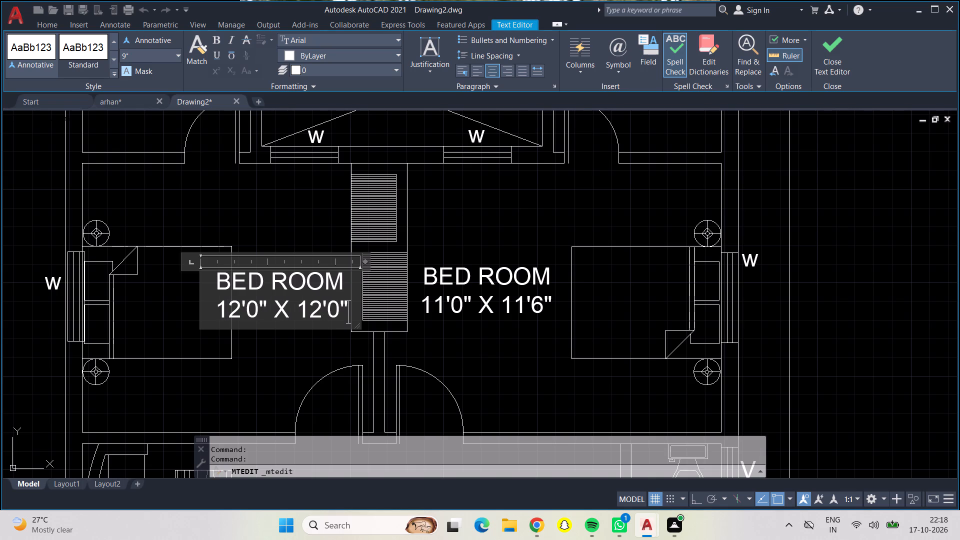
click(304, 227)
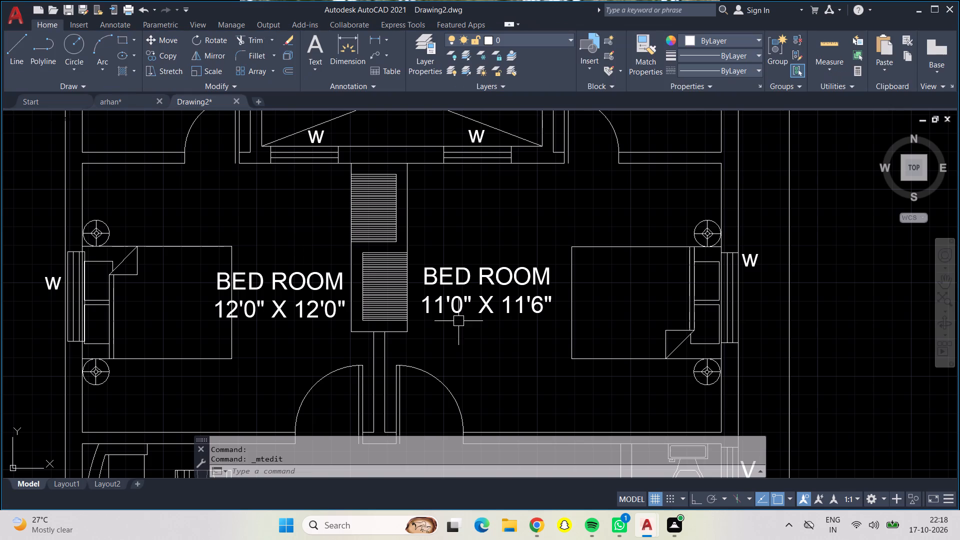
Change the size line of the new plan's right BED ROOM label to 14'0" X 12'0".
double_click(470, 302)
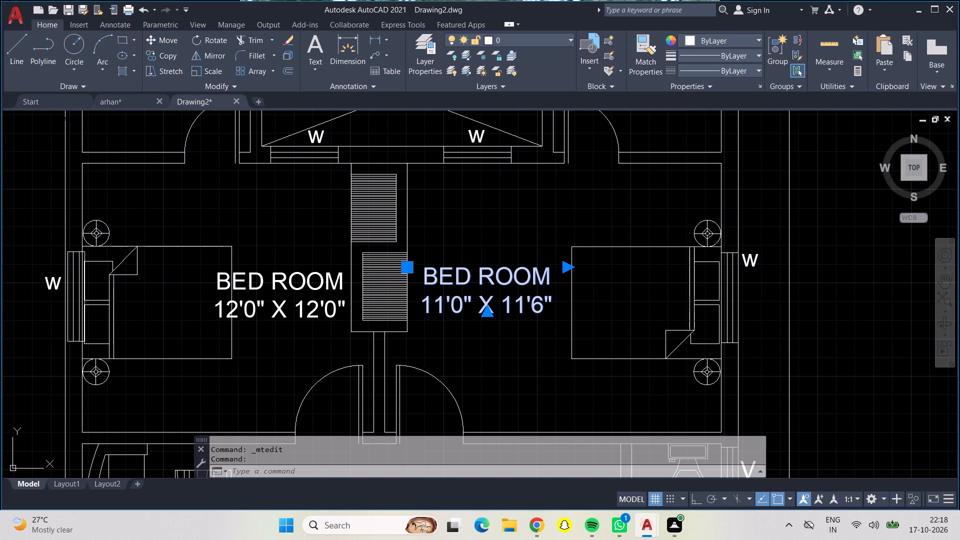
click(552, 312)
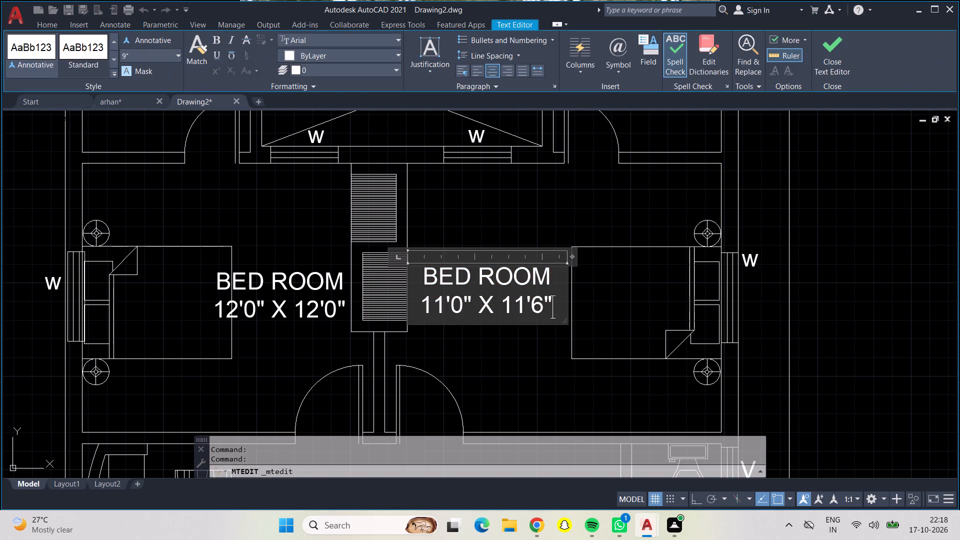
key(BackSpace)
key(BackSpace)
key(BackSpace)
key(BackSpace)
key(BackSpace)
key(BackSpace)
key(BackSpace)
key(BackSpace)
key(BackSpace)
key(BackSpace)
key(BackSpace)
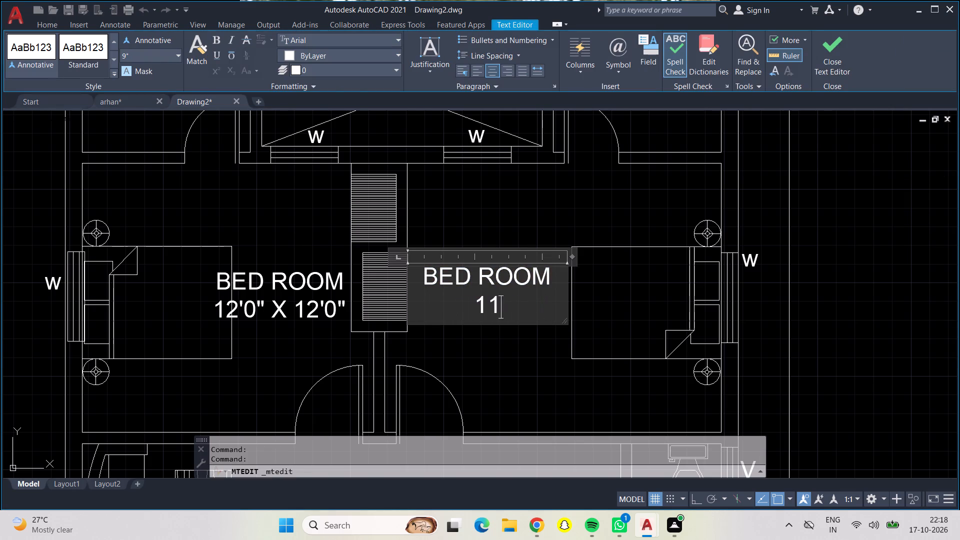
key(BackSpace)
text(4')
text(0")
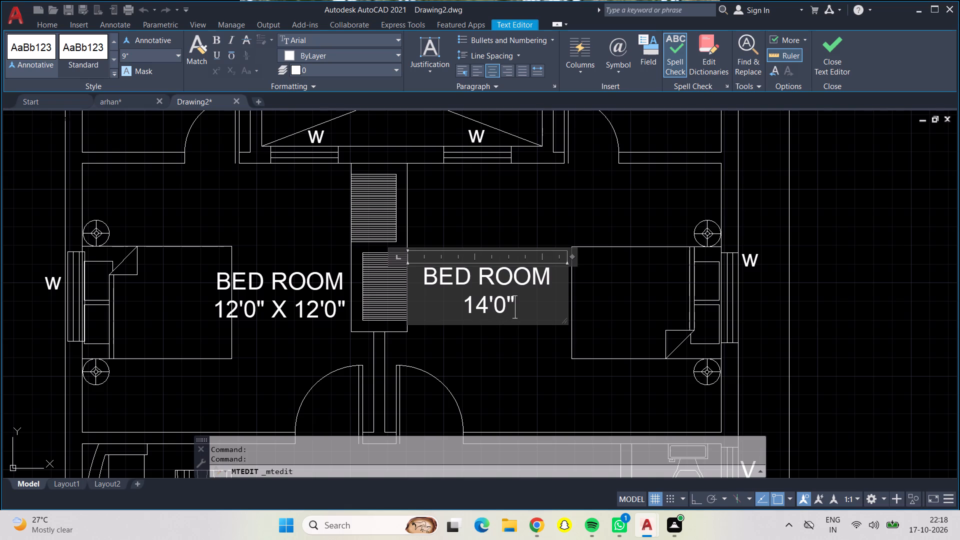
key(space)
key(shift+z)
key(BackSpace)
text(X)
key(space)
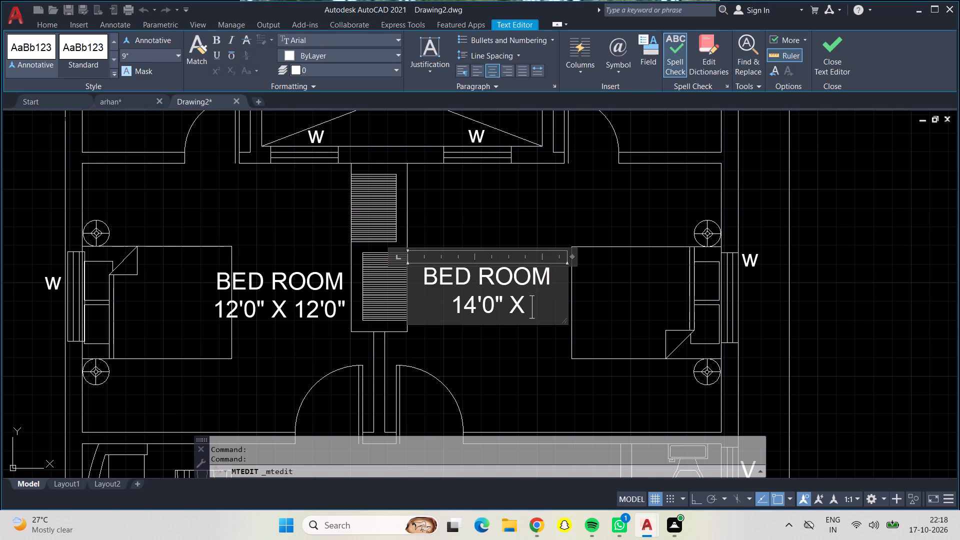
text(12'0")
click(453, 201)
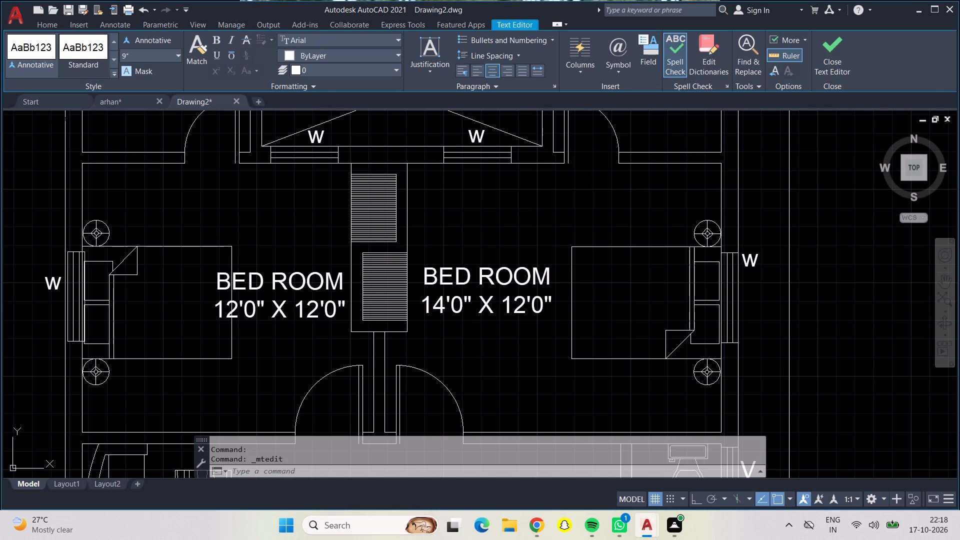
Measure the new plan's living hall between its walls with the quick measure tool.
scroll(453, 201, down, 1)
middle_drag(491, 306, 492, 258)
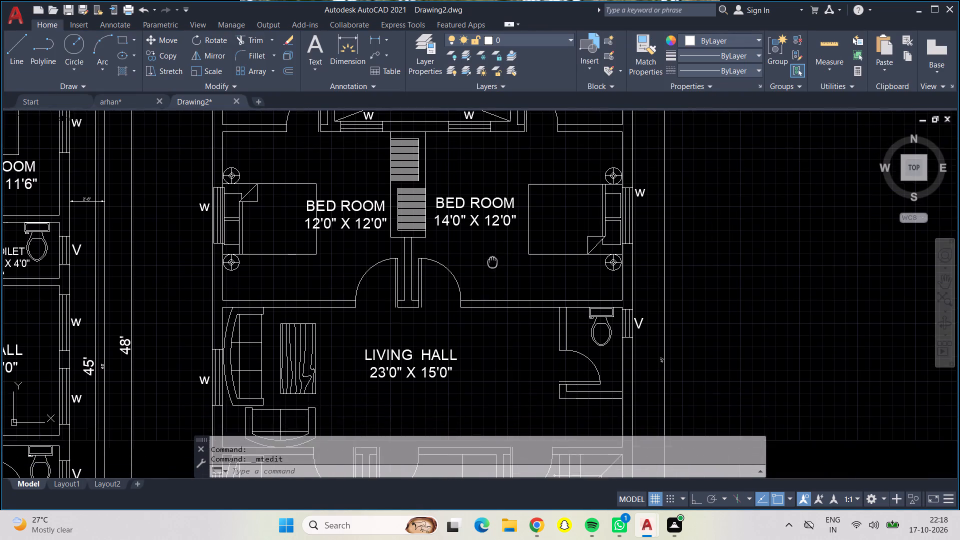
middle_drag(492, 258, 494, 239)
scroll(441, 335, up, 1)
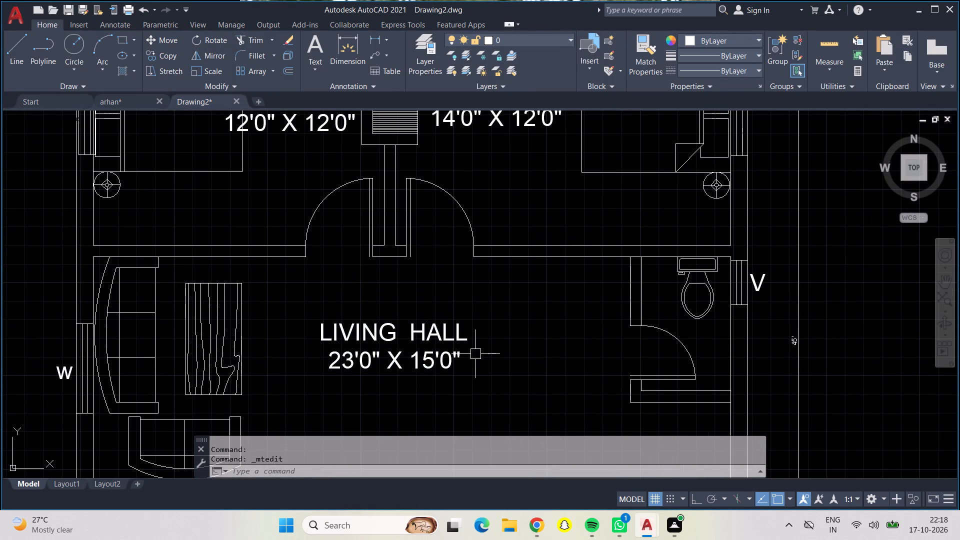
middle_drag(508, 361, 506, 299)
scroll(508, 361, down, 1)
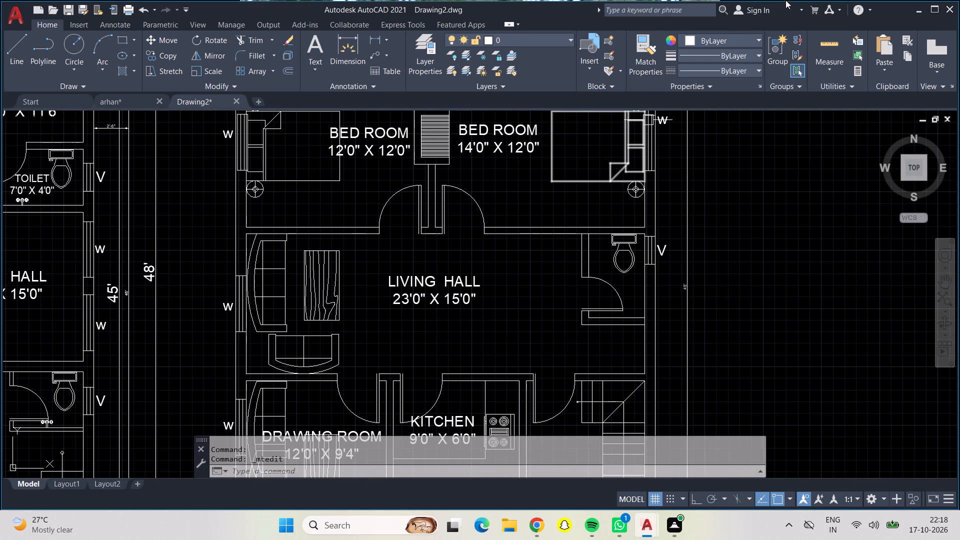
click(820, 51)
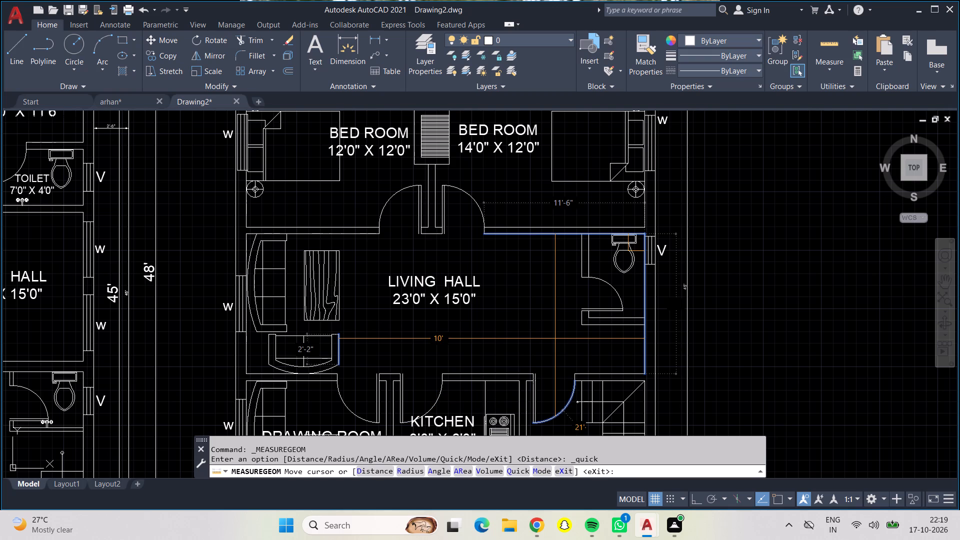
key(Escape)
Change the size line of the new plan's LIVING HALL label to 26'0" X 10'0".
double_click(445, 301)
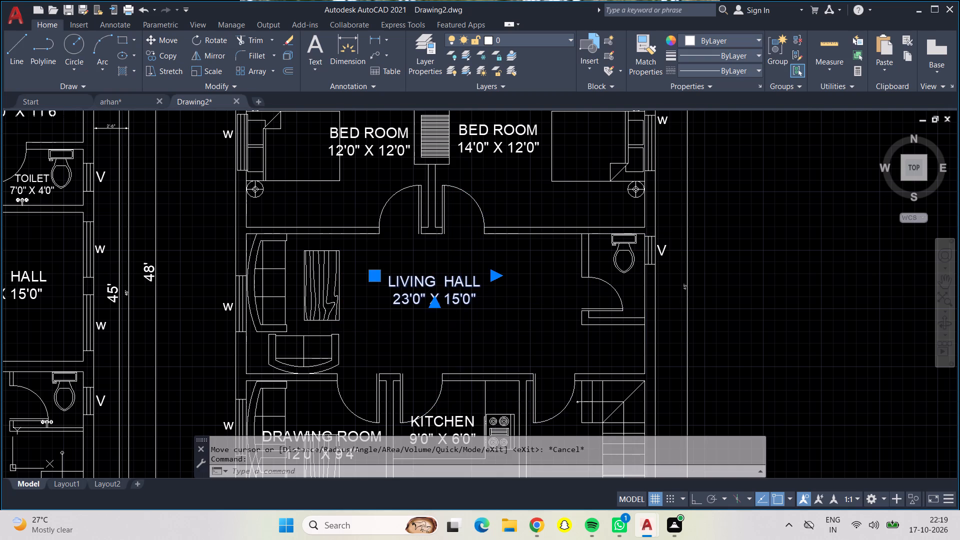
click(483, 297)
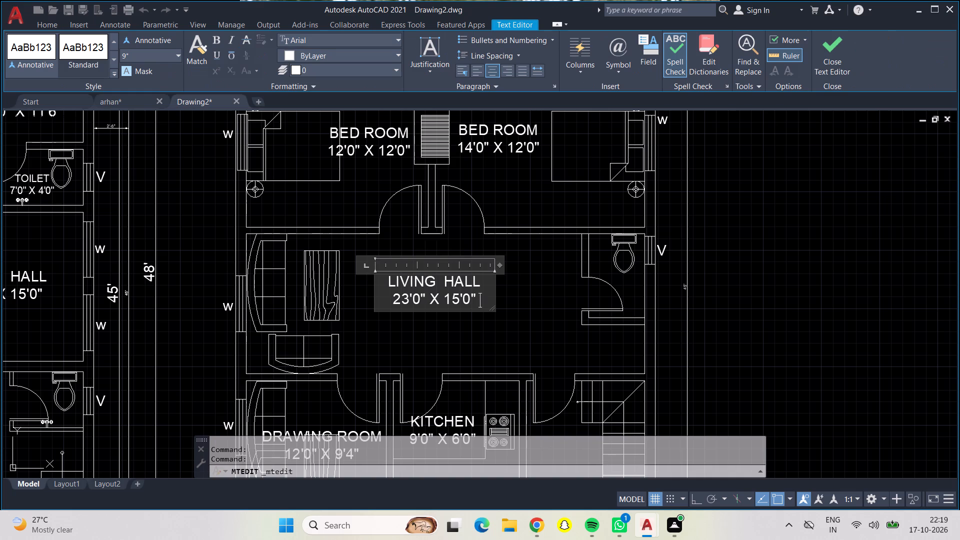
key(BackSpace)
key(BackSpace)
key(BackSpace)
key(BackSpace)
key(BackSpace)
key(BackSpace)
key(BackSpace)
key(BackSpace)
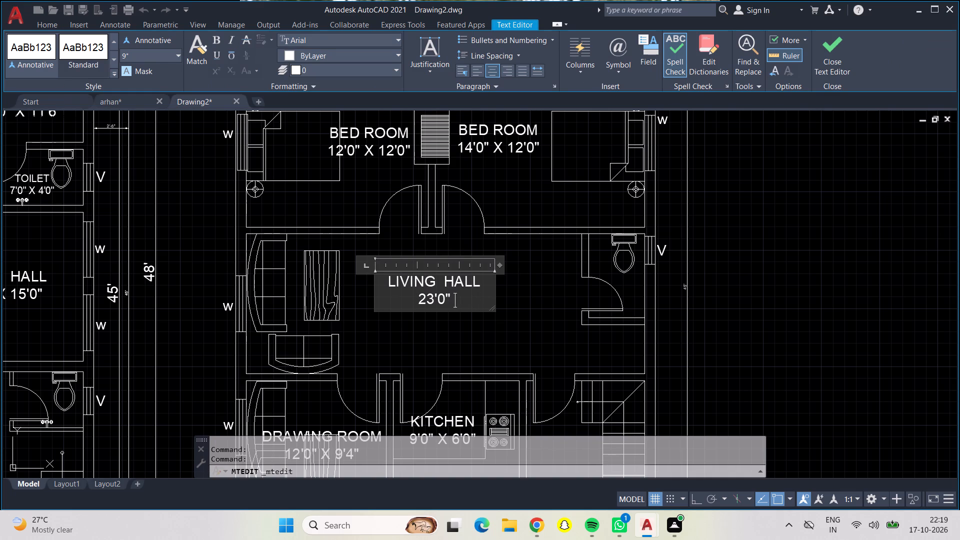
key(BackSpace)
key(BackSpace)
key(BackSpace)
key(BackSpace)
key(BackSpace)
text(6'0")
key(space)
text(X)
key(space)
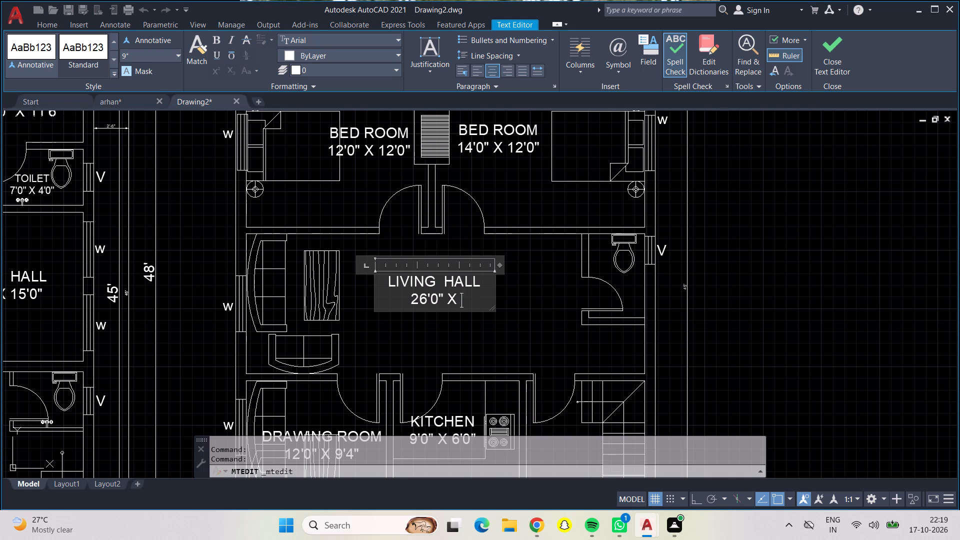
key(1)
key(0)
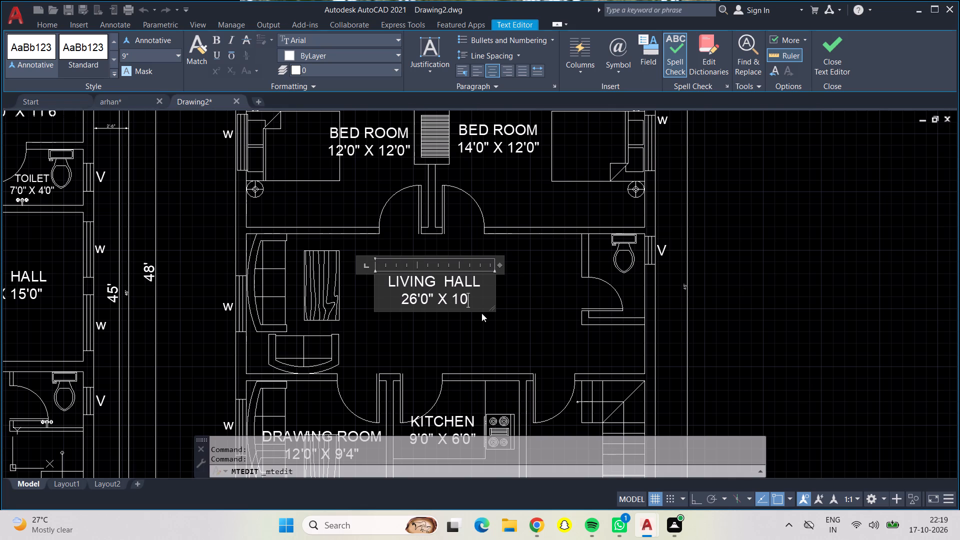
text('0")
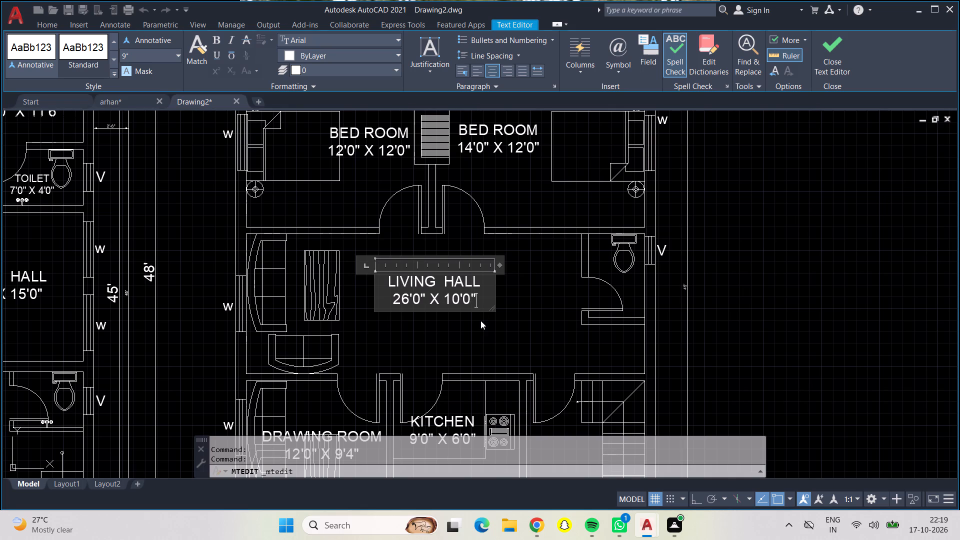
click(480, 320)
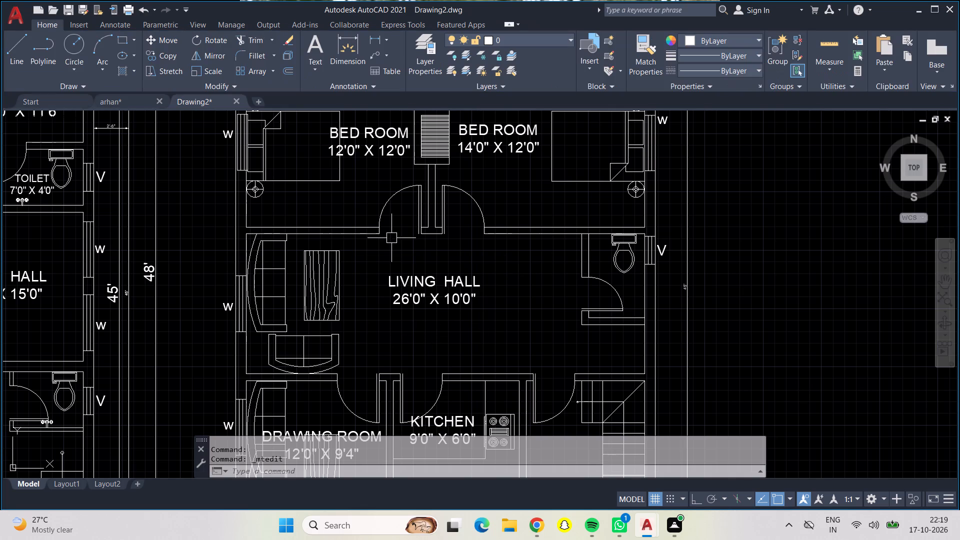
Copy the reference plan's right TOILET label into the new plan's top-left, top-right and living hall toilets.
middle_drag(399, 245, 420, 325)
scroll(392, 254, up, 1)
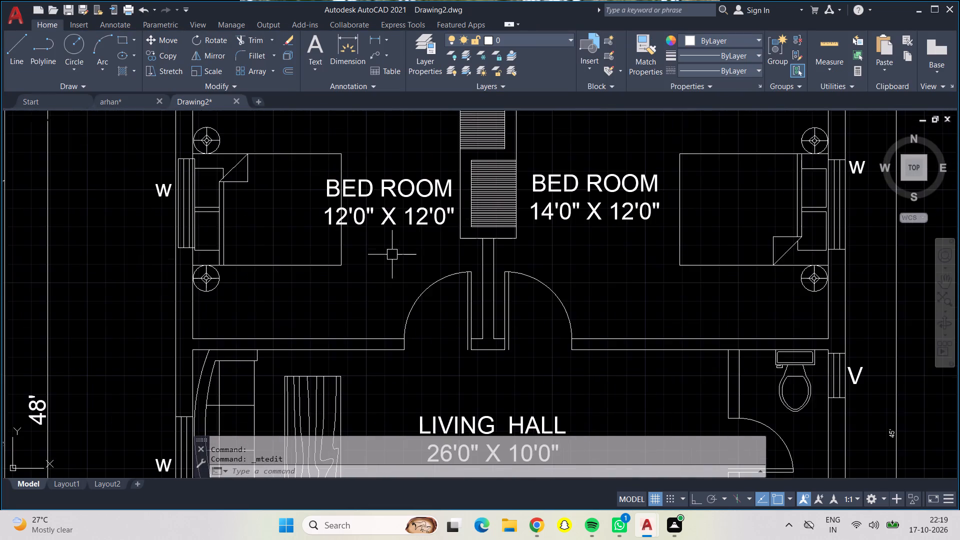
middle_drag(392, 254, 421, 317)
scroll(415, 314, down, 1)
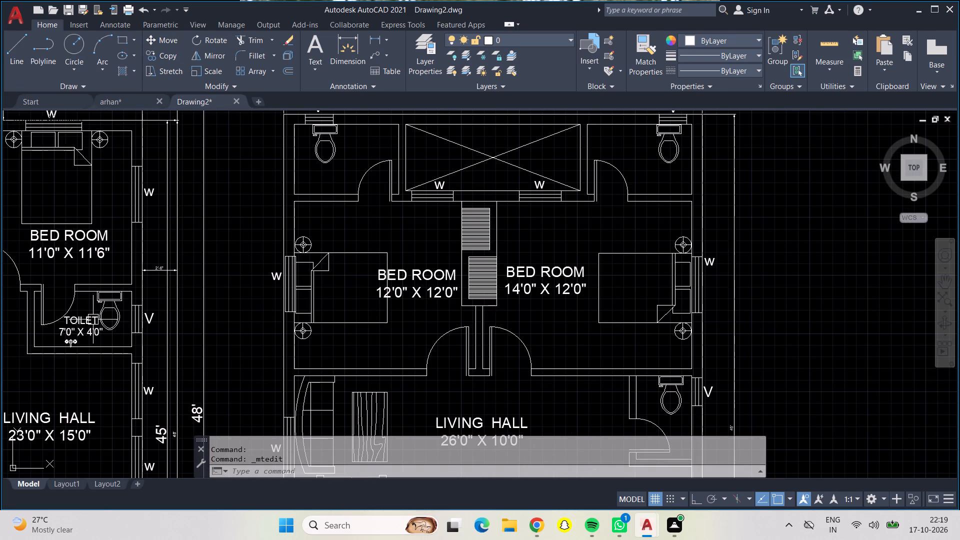
click(89, 320)
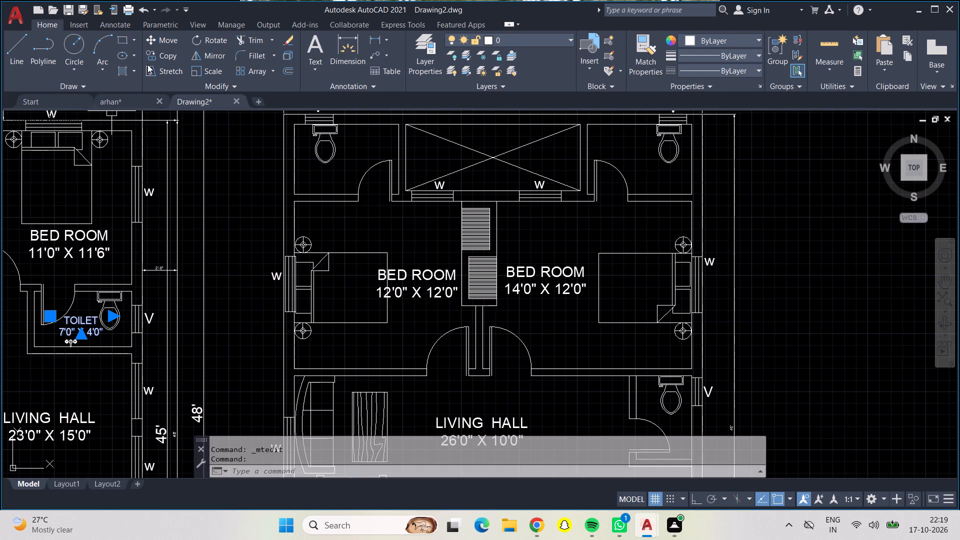
click(159, 50)
click(73, 320)
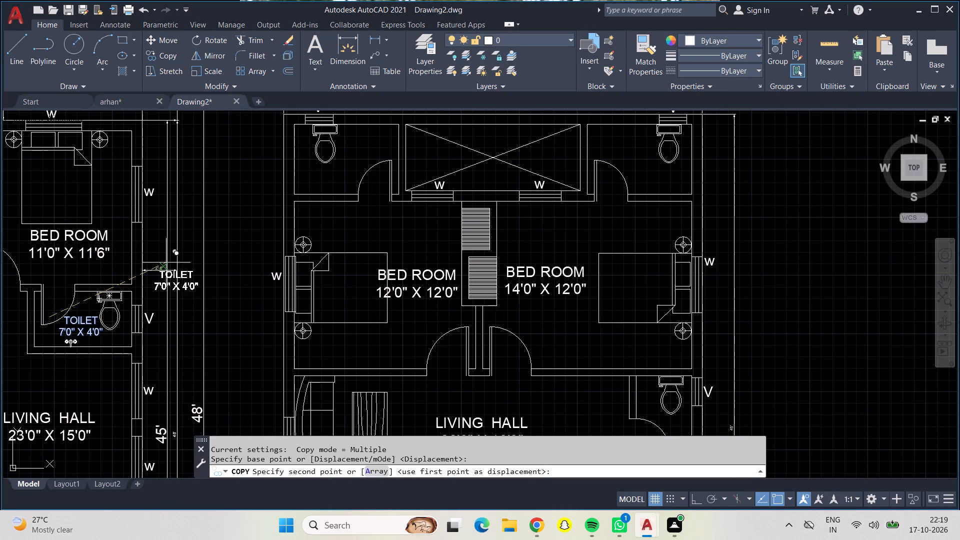
click(295, 169)
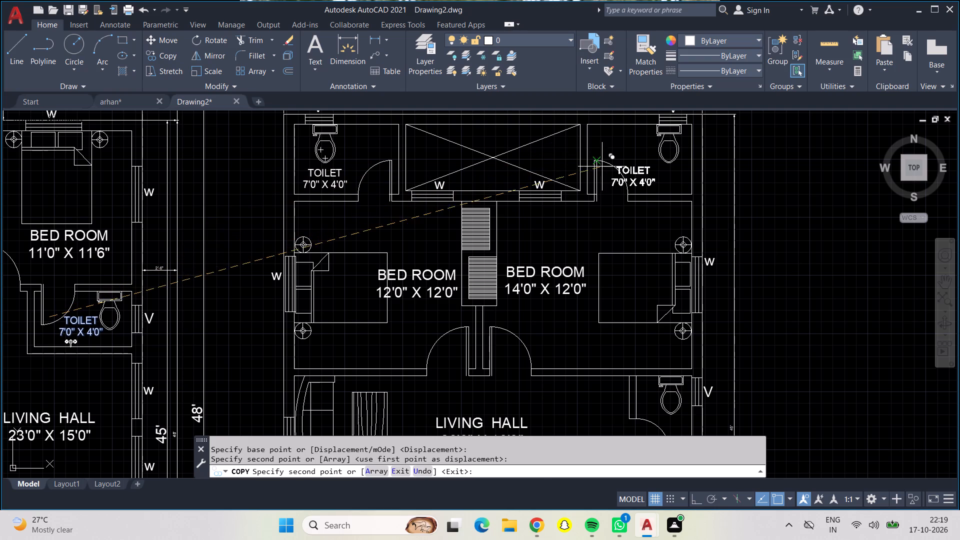
click(626, 170)
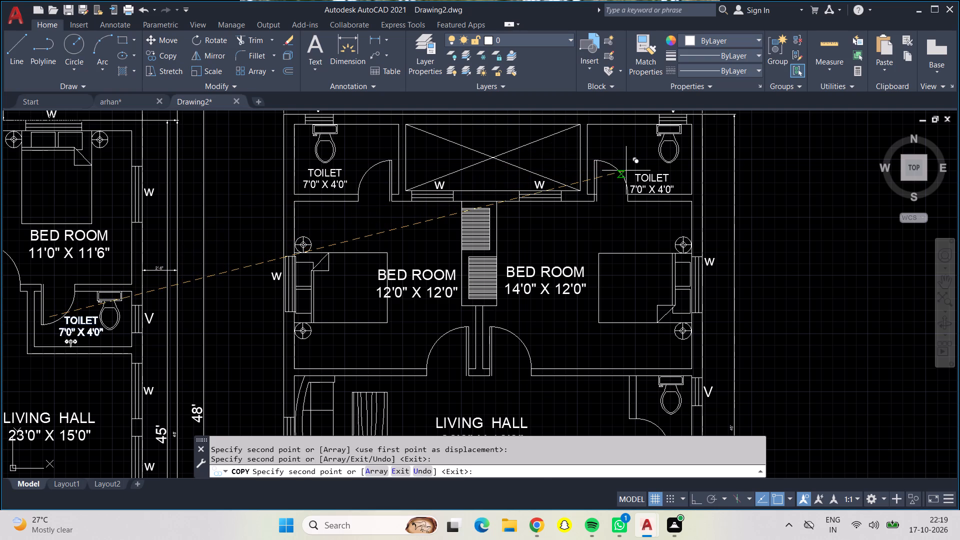
scroll(614, 283, down, 1)
middle_drag(612, 291, 572, 136)
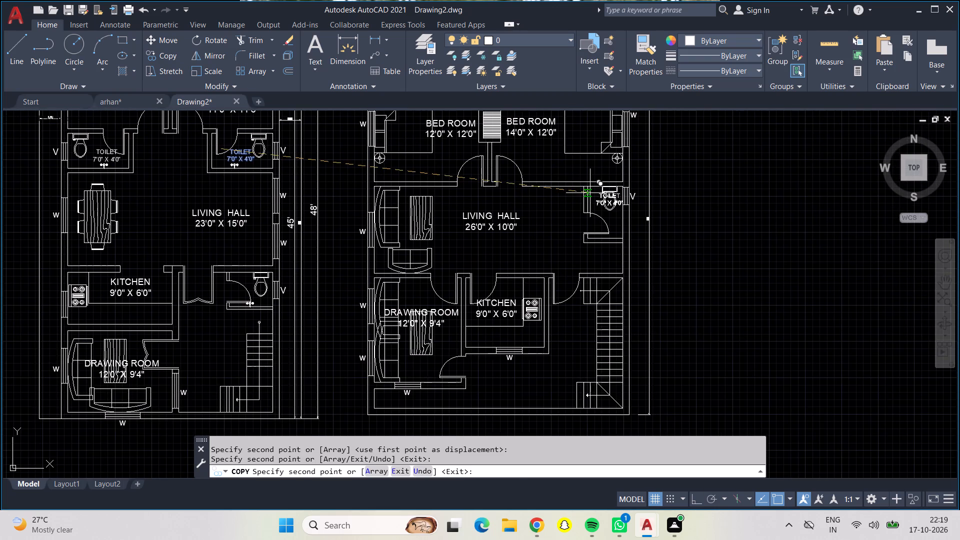
scroll(581, 205, up, 3)
click(584, 237)
scroll(562, 246, down, 1)
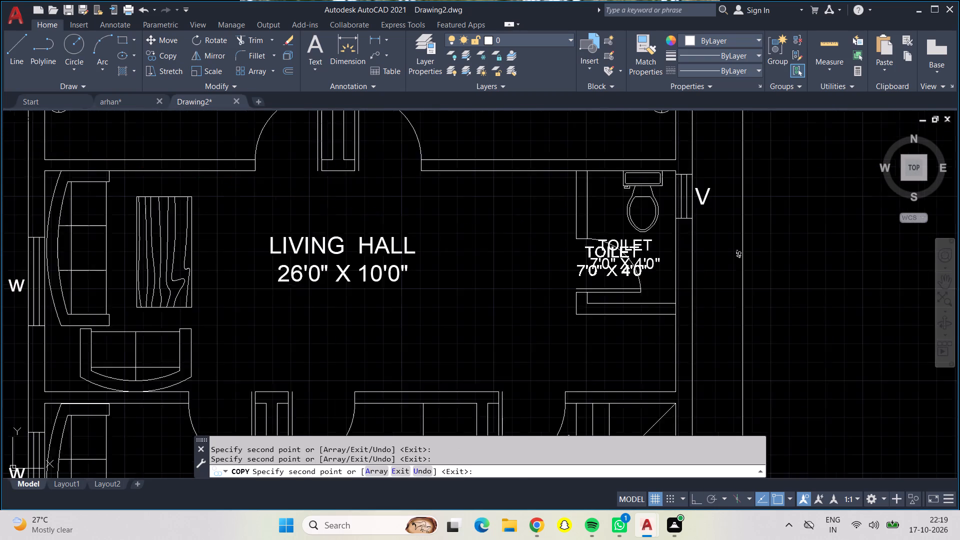
scroll(562, 246, down, 1)
key(Escape)
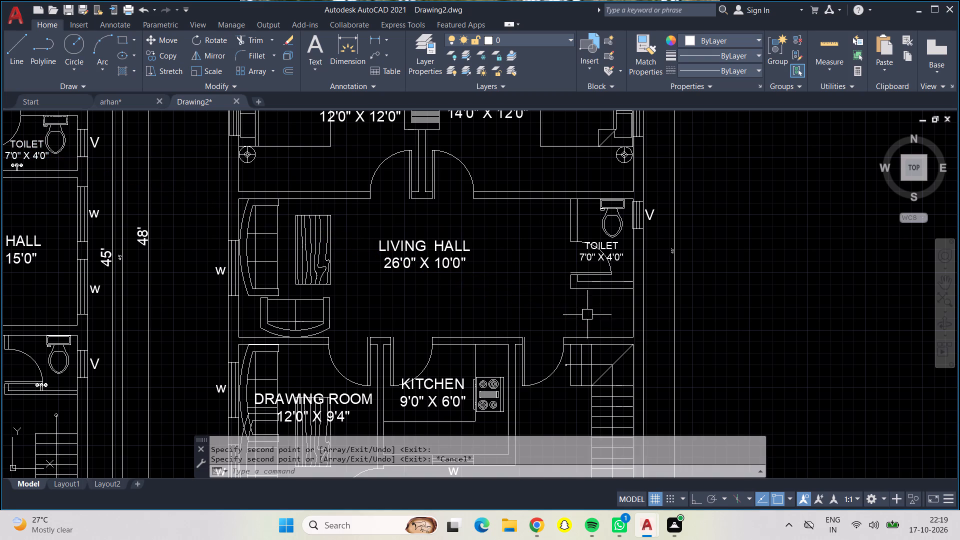
Change the size line of the new plan's top-left TOILET label to 7'0" X 5'0".
scroll(516, 276, down, 1)
middle_drag(516, 276, 550, 327)
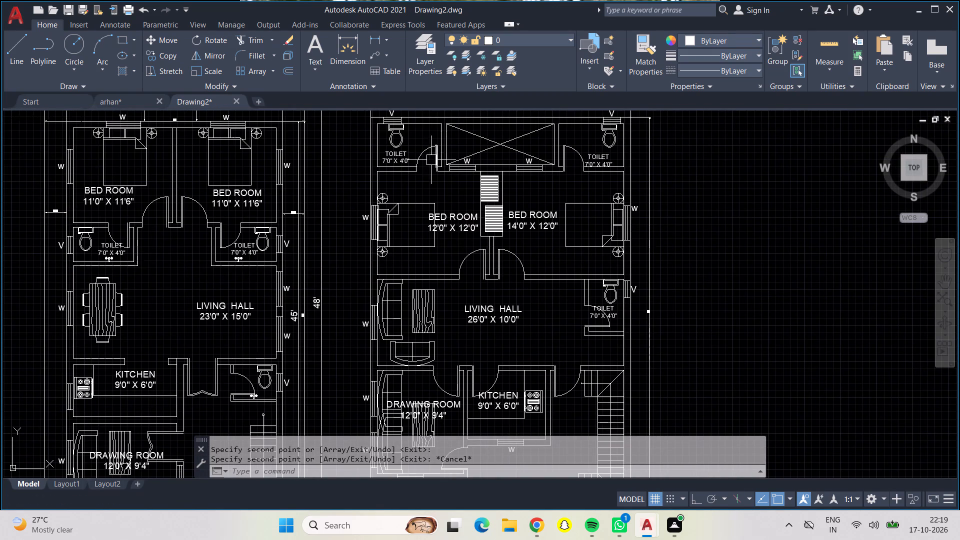
scroll(405, 153, up, 5)
double_click(362, 168)
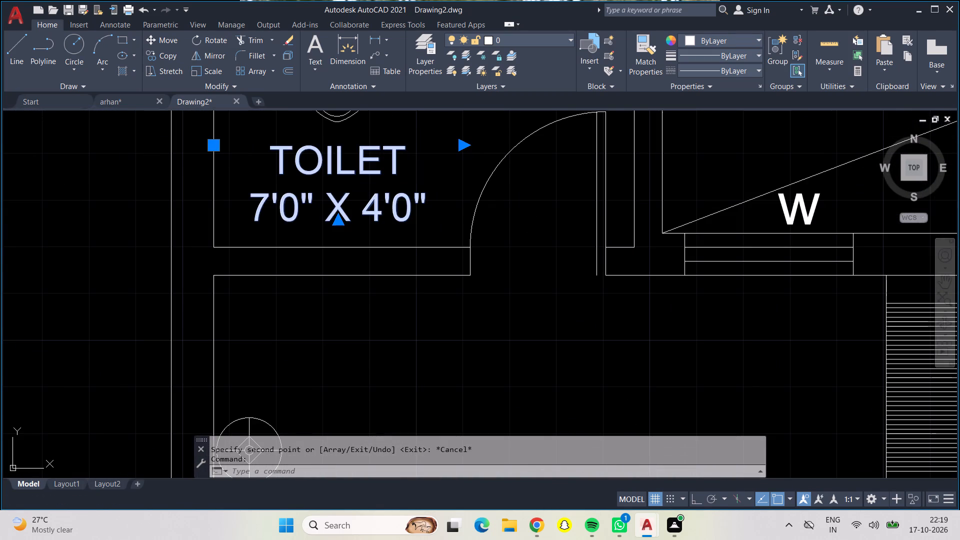
click(423, 219)
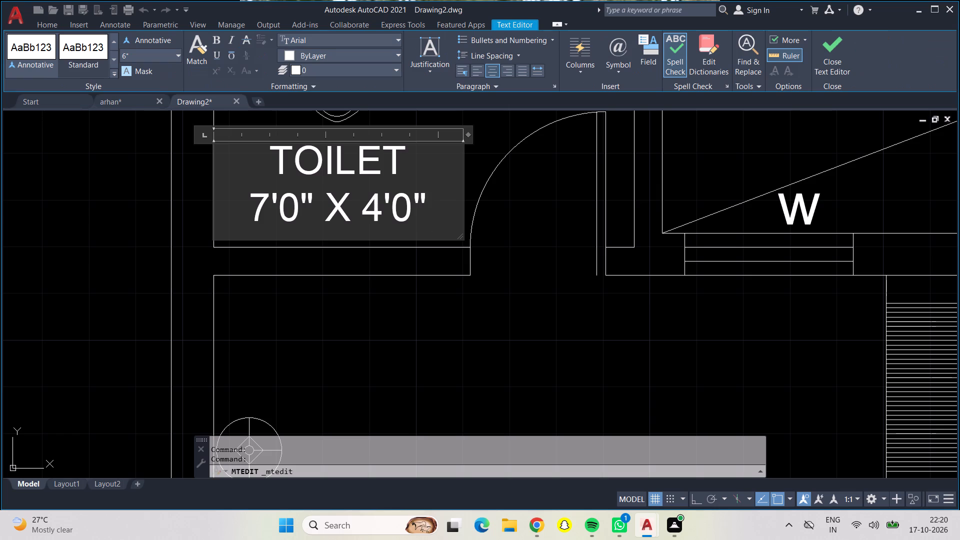
click(419, 209)
click(429, 213)
key(BackSpace)
key(BackSpace)
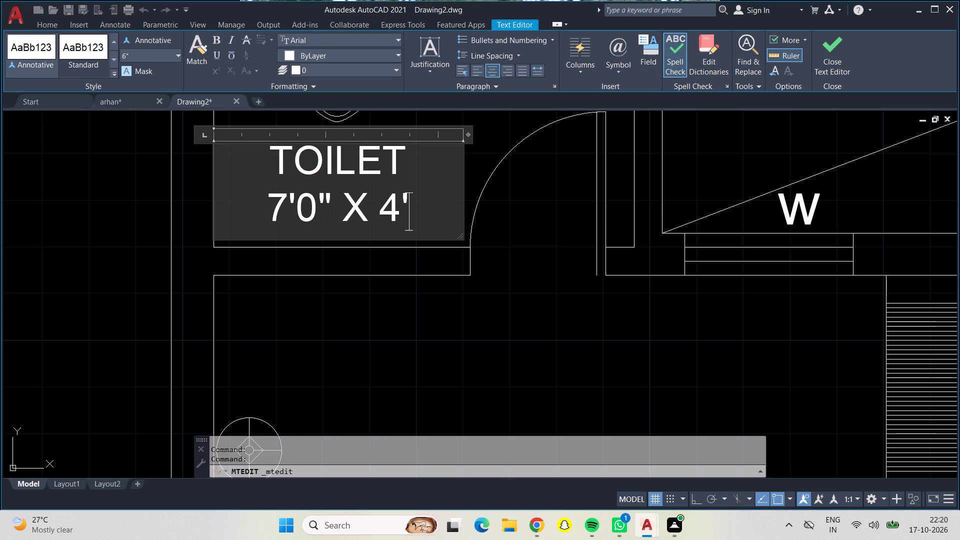
key(BackSpace)
key(BackSpace)
text(5'0")
click(513, 321)
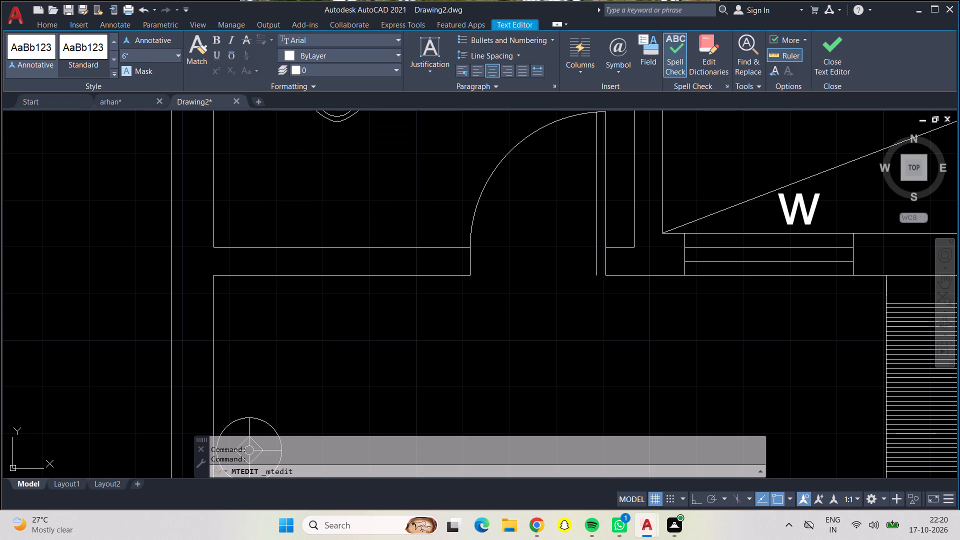
Replace the new plan's top-right TOILET label with a copy of the top-left 7'0" X 5'0" label.
scroll(512, 323, down, 3)
middle_drag(521, 316, 328, 301)
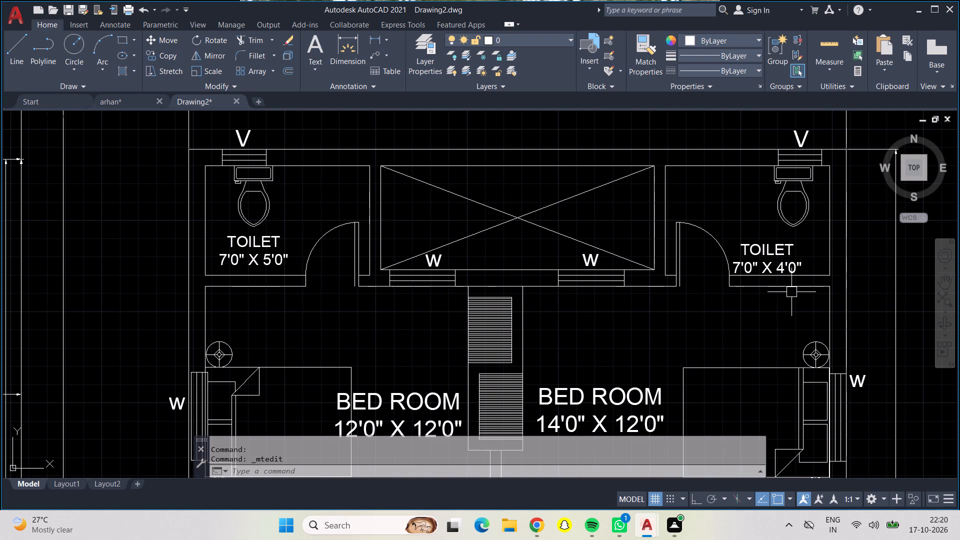
click(788, 250)
key(Delete)
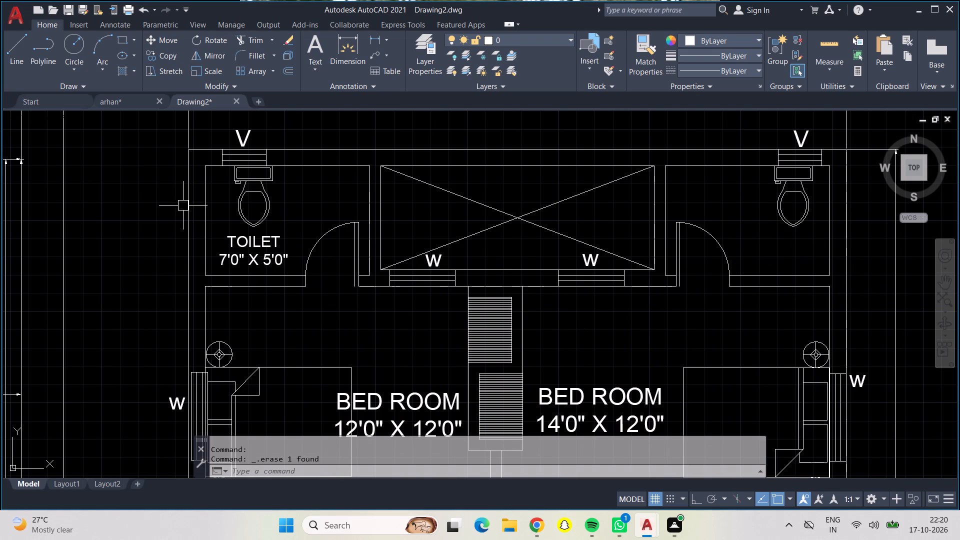
click(229, 251)
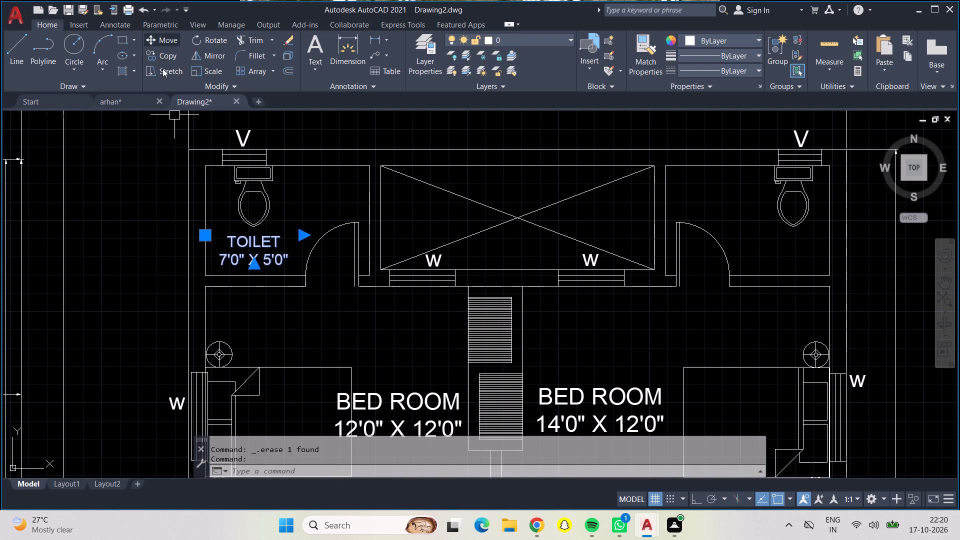
click(163, 54)
click(252, 254)
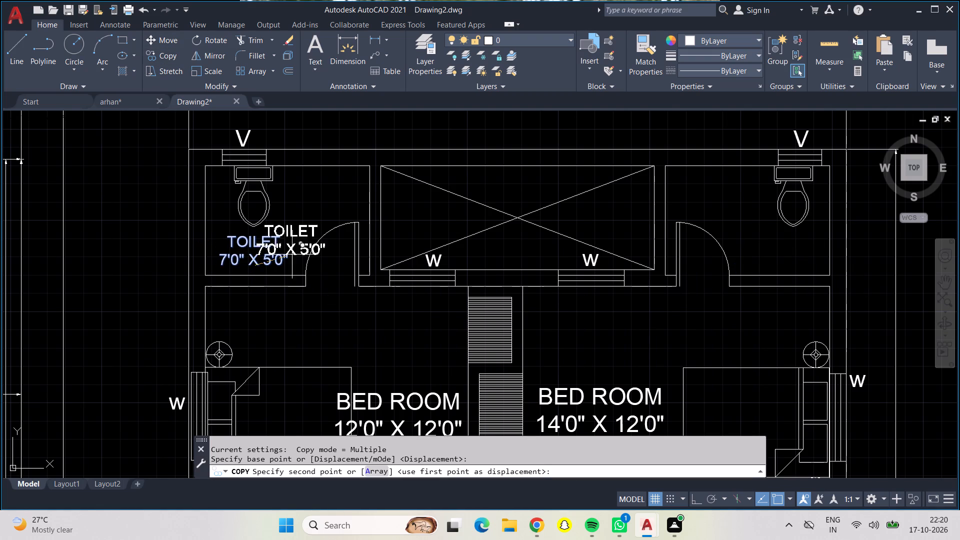
click(782, 265)
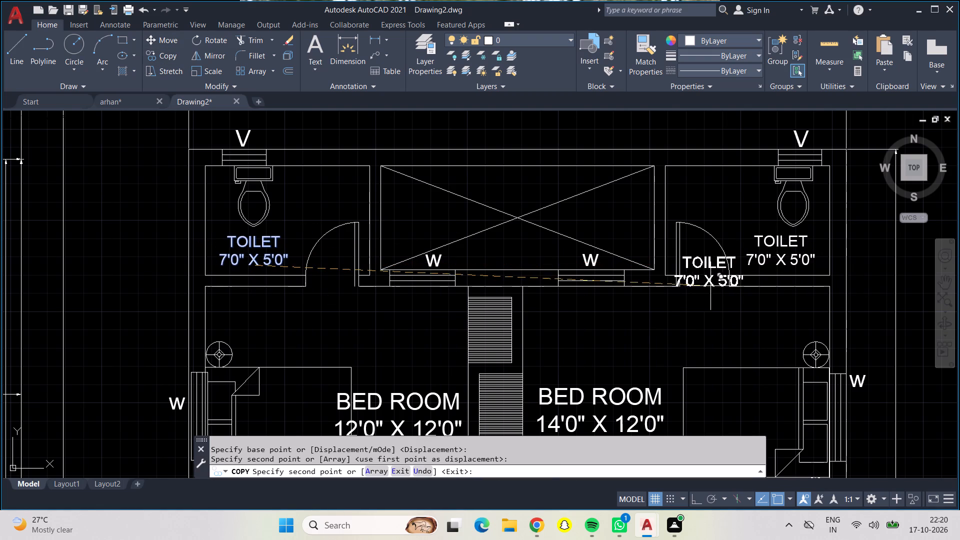
scroll(635, 275, down, 4)
key(Escape)
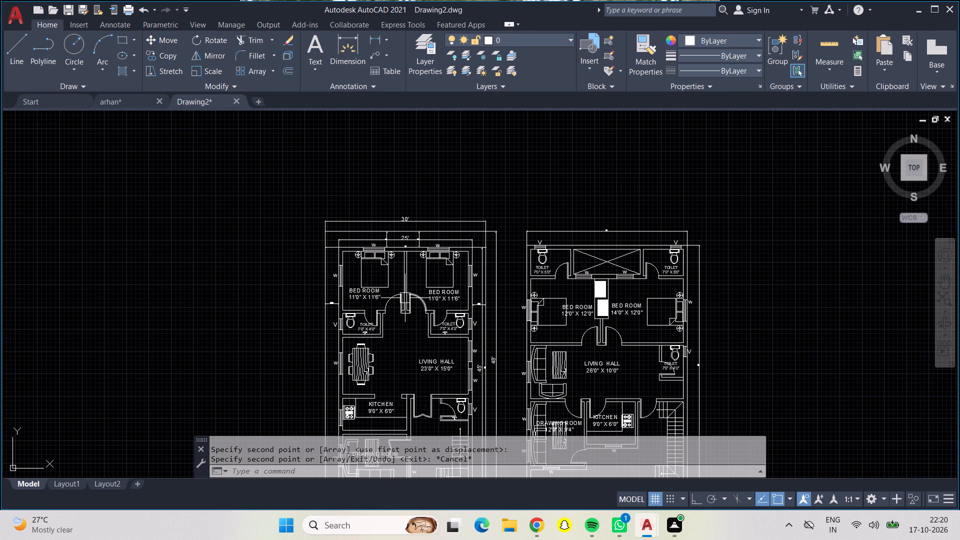
Copy the tap fixture from the reference plan's left toilet to the upper walls of the new plan's top-left and top-right toilets.
scroll(362, 331, up, 6)
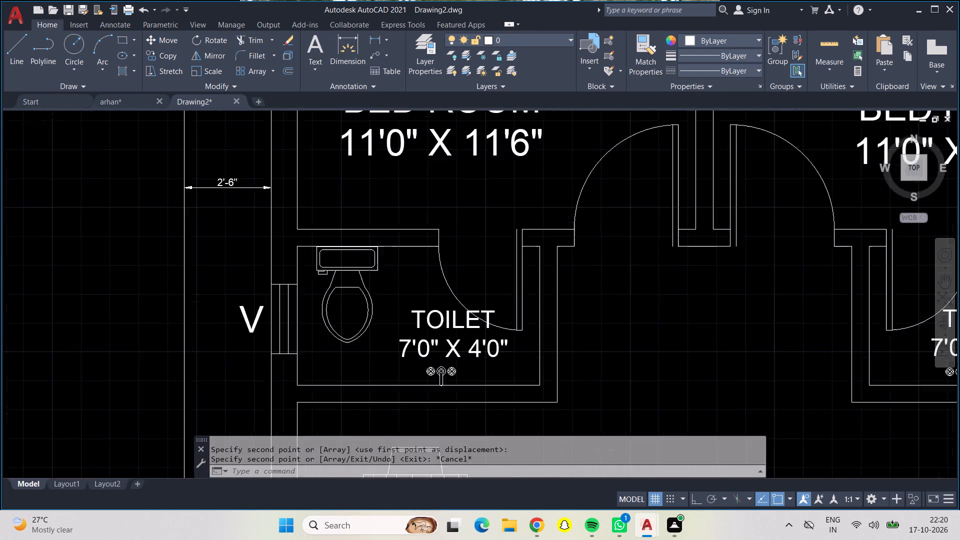
scroll(264, 351, down, 1)
middle_drag(303, 395, 285, 307)
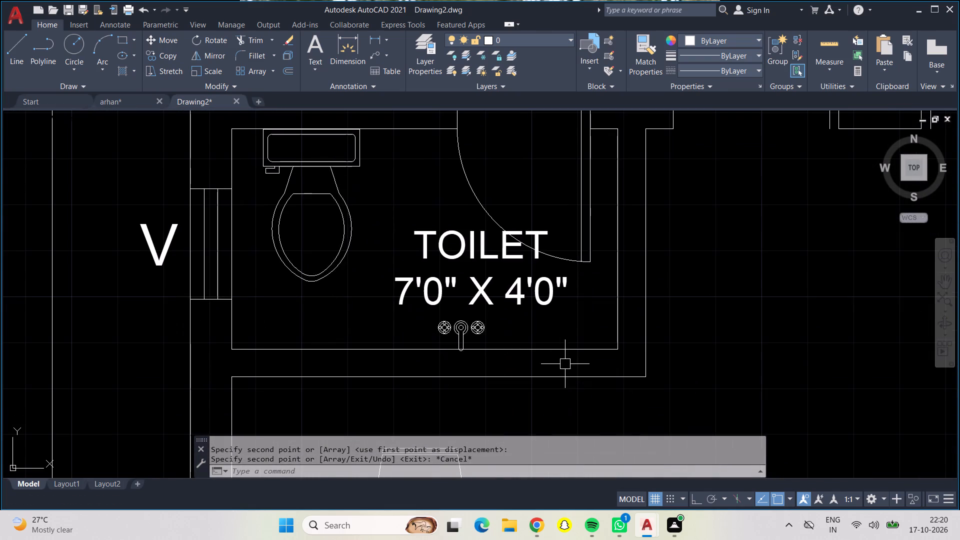
click(459, 323)
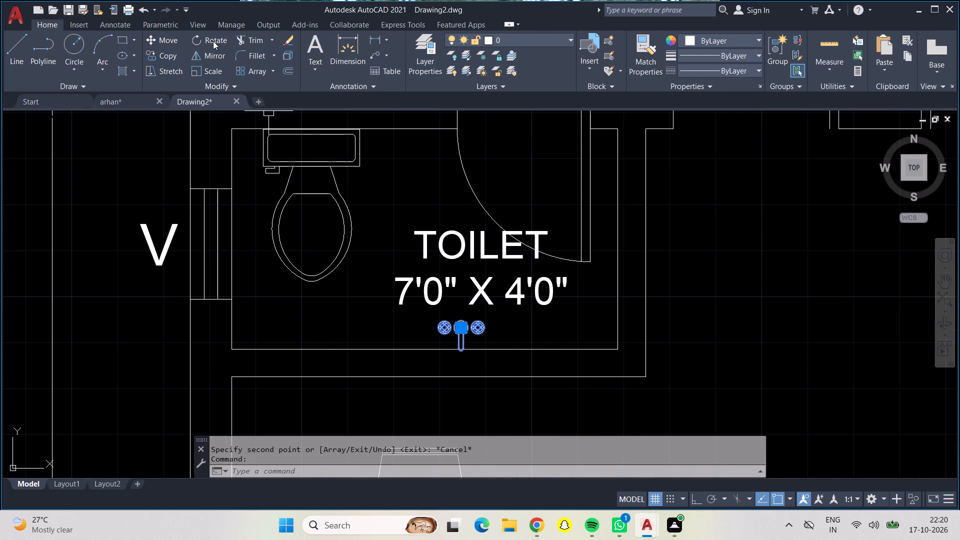
click(168, 53)
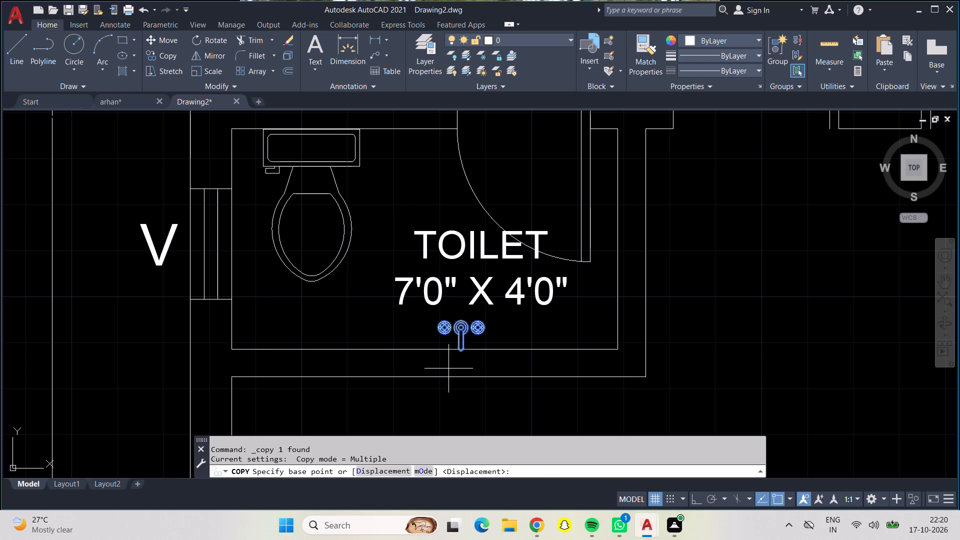
click(458, 352)
scroll(485, 330, down, 4)
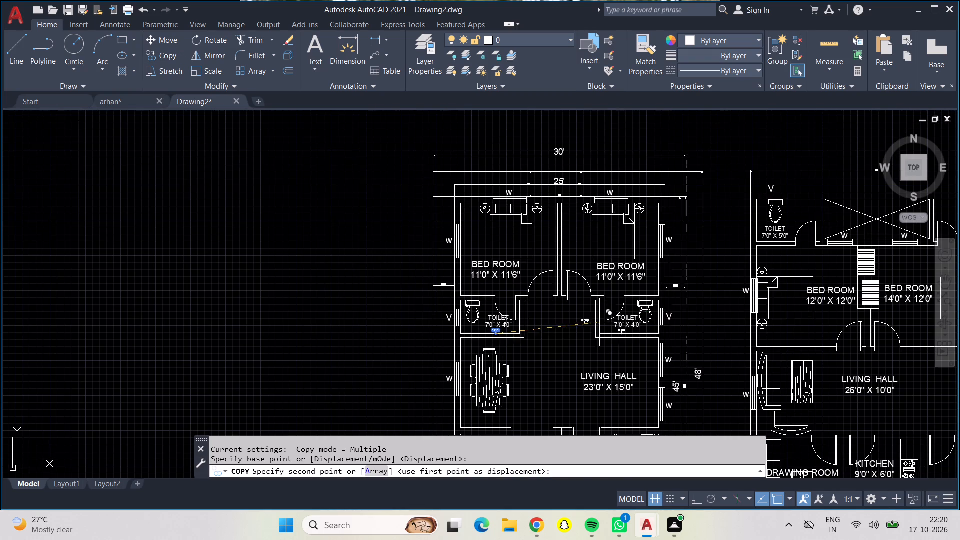
scroll(787, 199, up, 3)
middle_drag(820, 235, 609, 286)
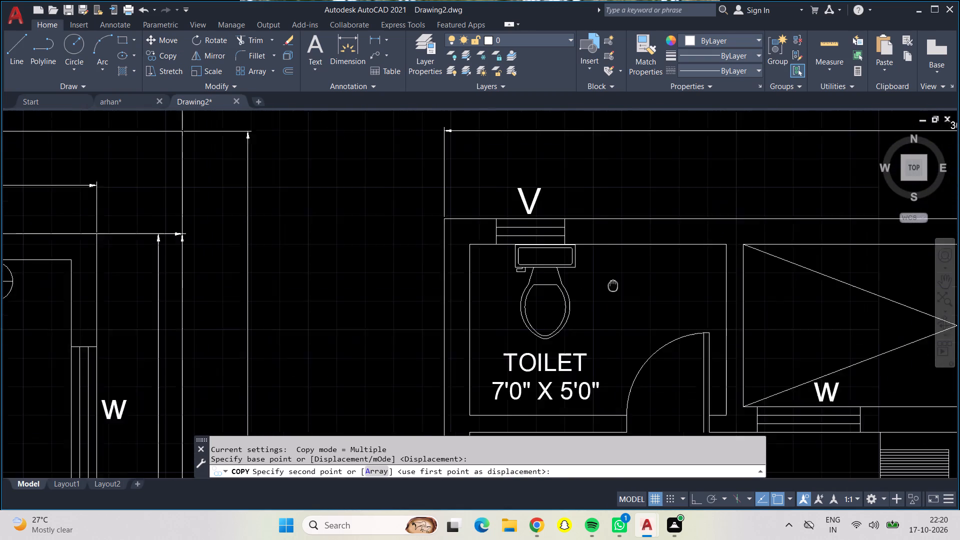
middle_drag(609, 286, 540, 297)
scroll(553, 278, up, 2)
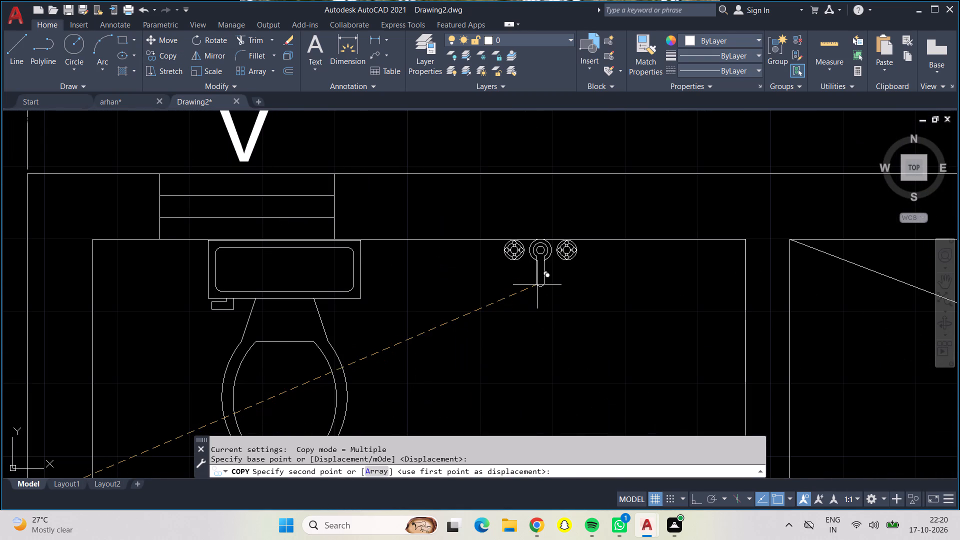
click(537, 284)
scroll(560, 297, down, 4)
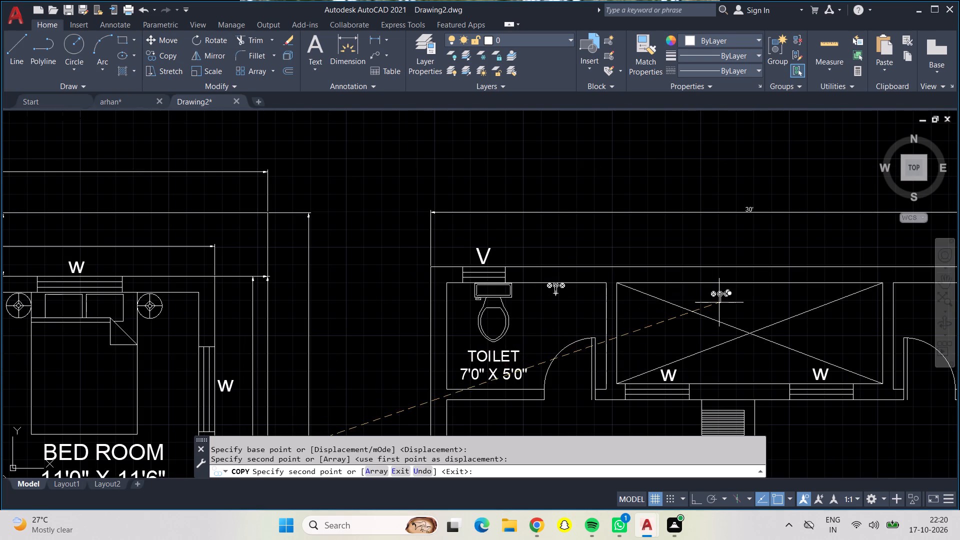
middle_drag(719, 302, 481, 309)
scroll(705, 299, up, 2)
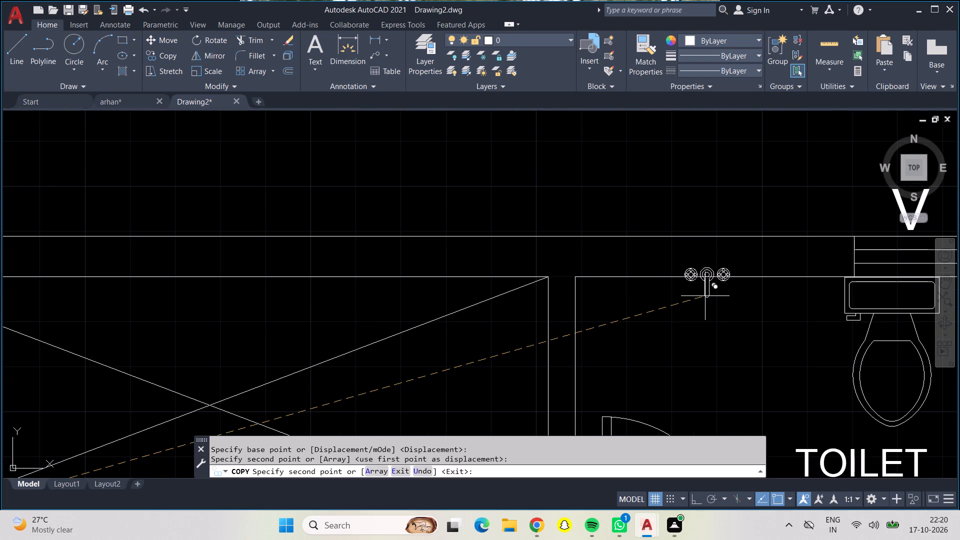
click(706, 305)
Place two more tap copies along the new plan's right wall, one in the living hall toilet and one just below that toilet.
scroll(706, 305, down, 4)
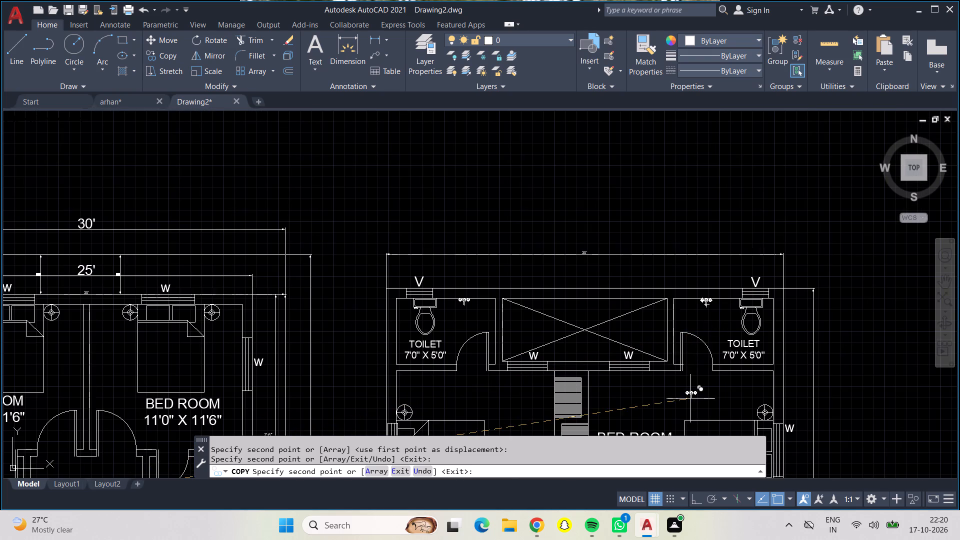
middle_drag(687, 398, 646, 248)
middle_drag(694, 426, 666, 298)
scroll(693, 320, up, 4)
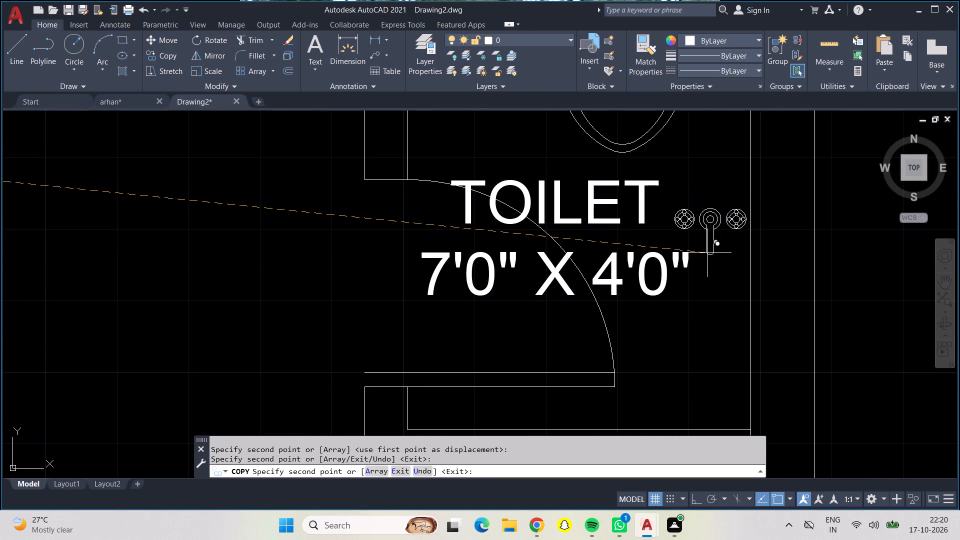
click(711, 251)
scroll(709, 251, down, 3)
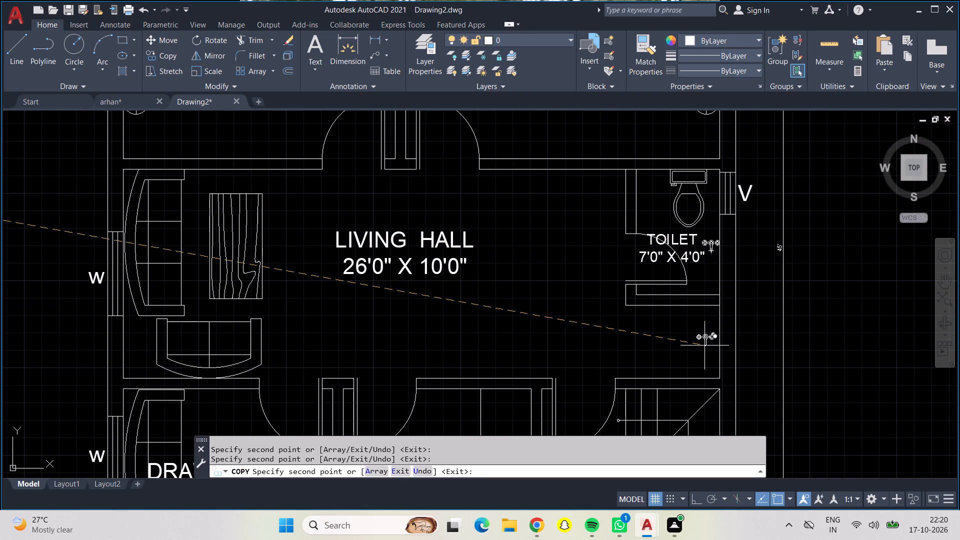
scroll(705, 345, up, 4)
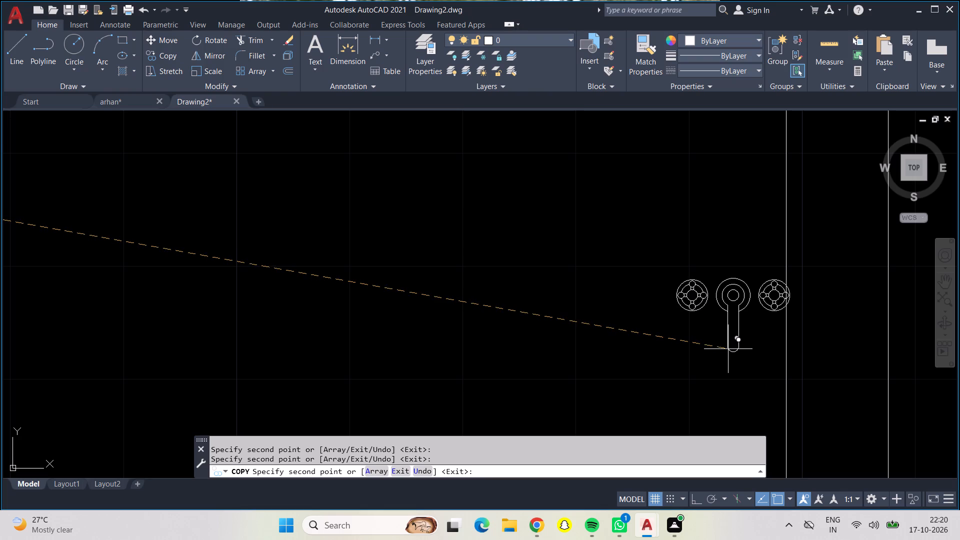
click(725, 349)
scroll(715, 345, down, 1)
scroll(715, 345, up, 1)
scroll(714, 344, down, 2)
key(Escape)
Rotate the new plan's 12'0" X 12'0" BED ROOM label 90 degrees counterclockwise with Ortho on.
scroll(695, 372, down, 1)
scroll(695, 372, up, 1)
scroll(695, 372, down, 3)
middle_drag(581, 337, 670, 371)
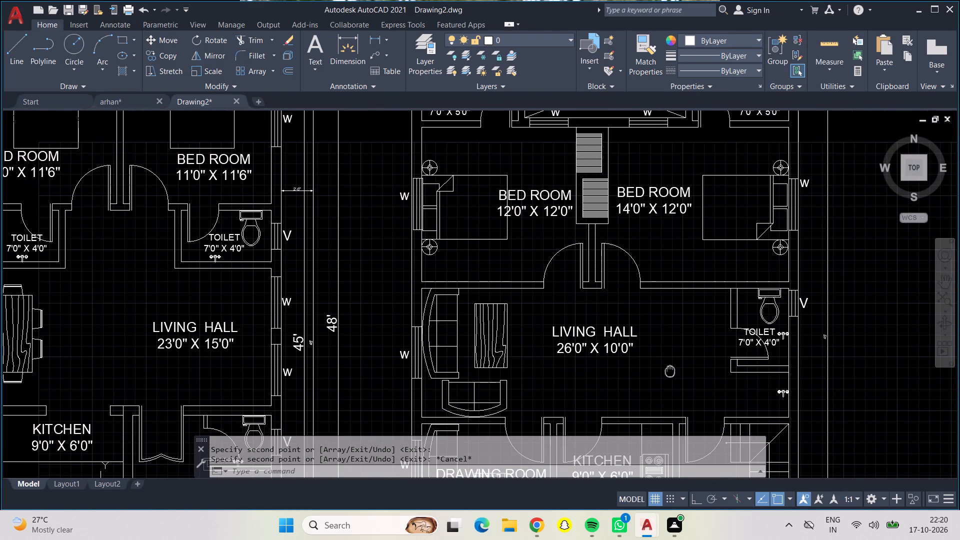
click(555, 198)
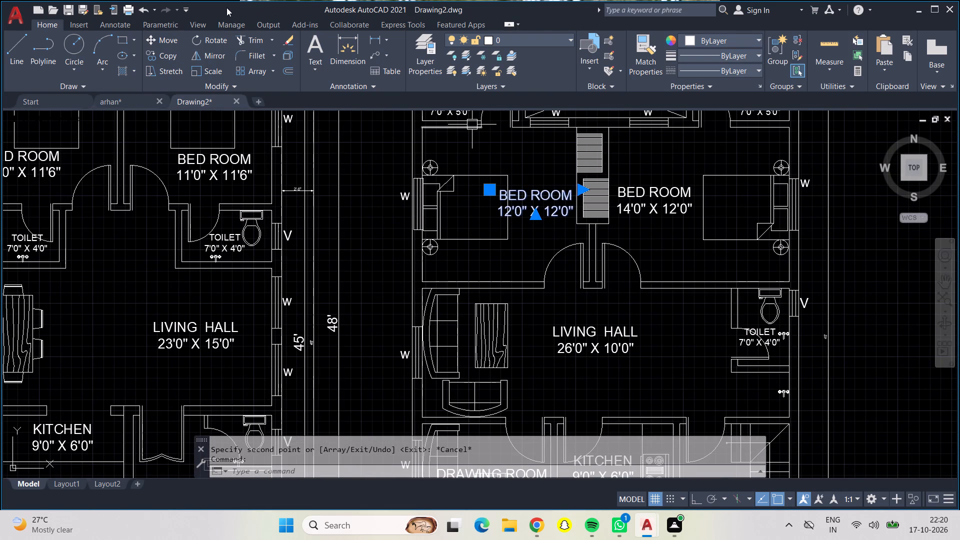
click(224, 39)
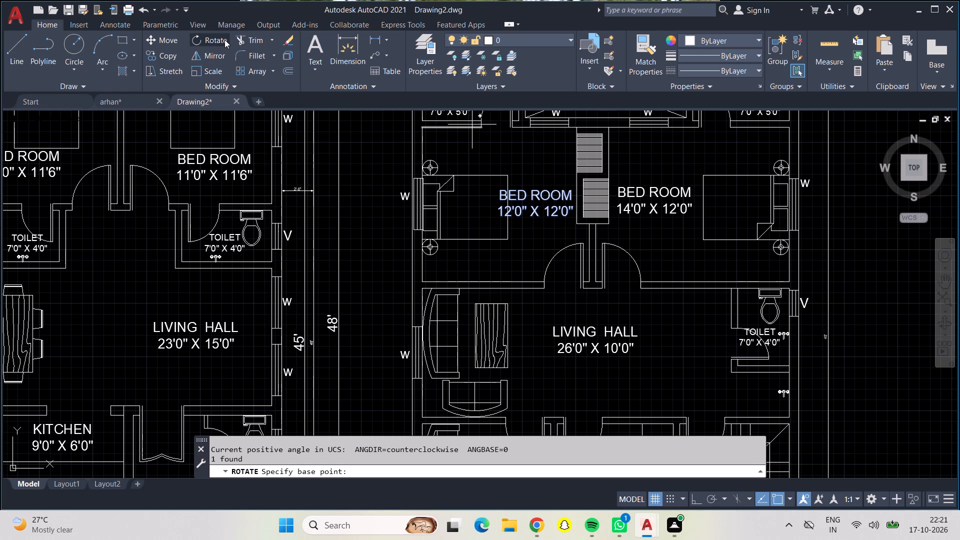
key(F8)
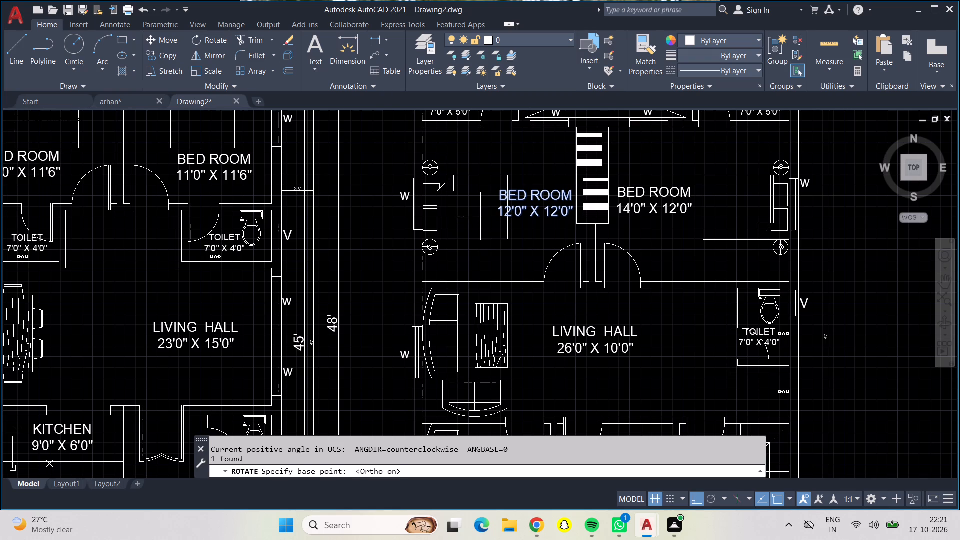
click(497, 206)
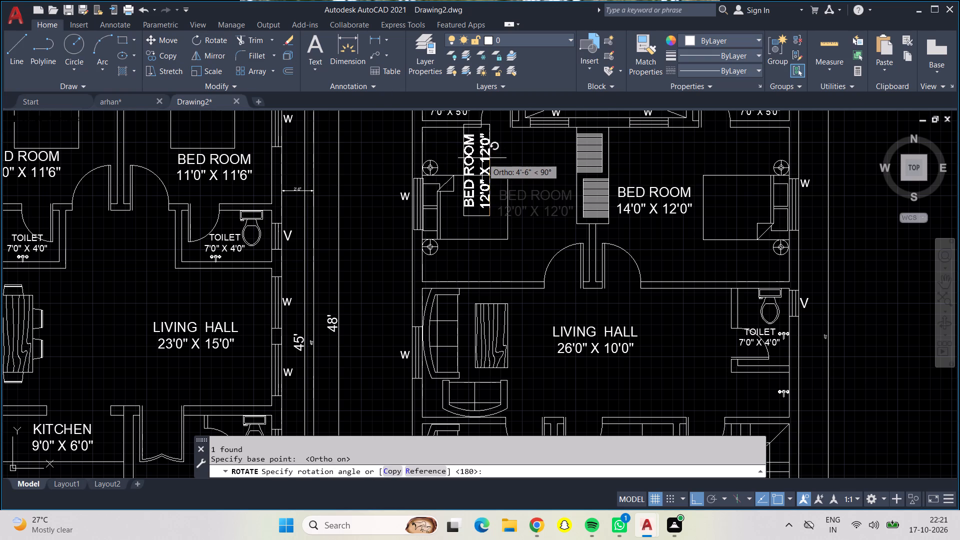
click(482, 158)
Rotate the new plan's 14'0" X 12'0" BED ROOM label 90 degrees clockwise and move it into the clear floor area beside the bed.
click(642, 203)
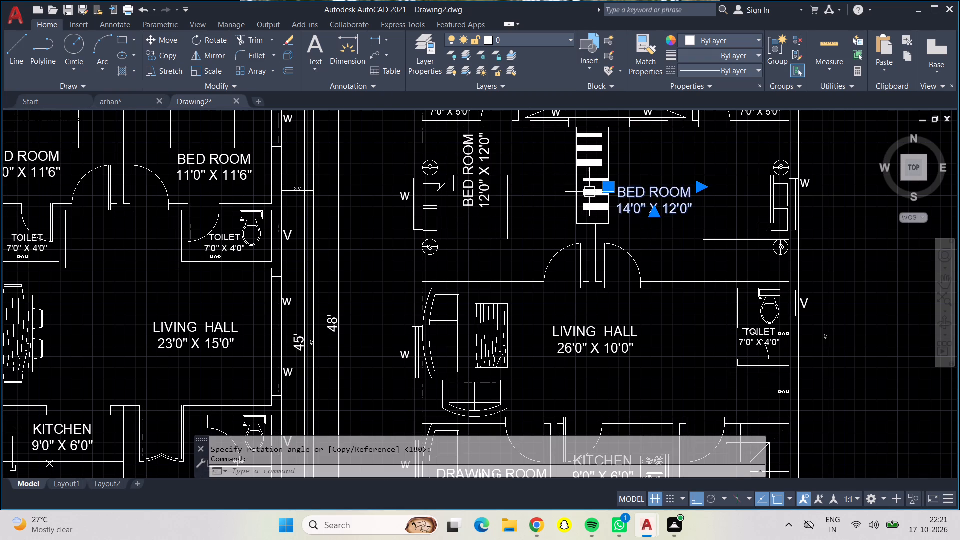
click(222, 39)
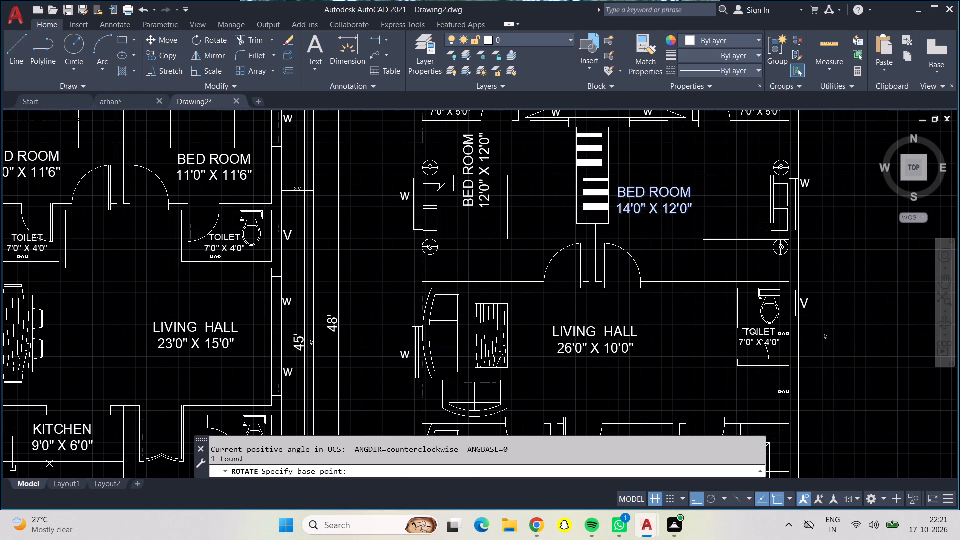
click(682, 195)
click(688, 241)
click(681, 160)
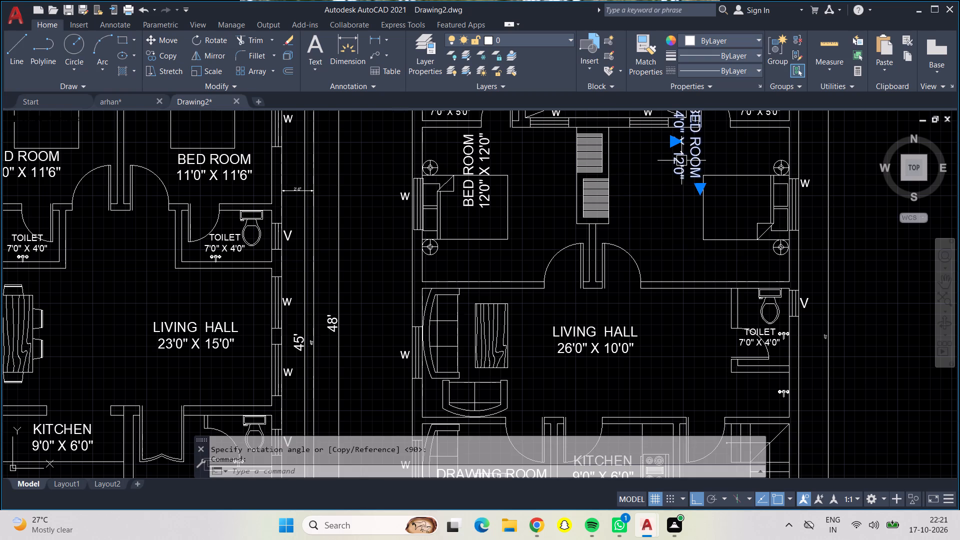
key(F8)
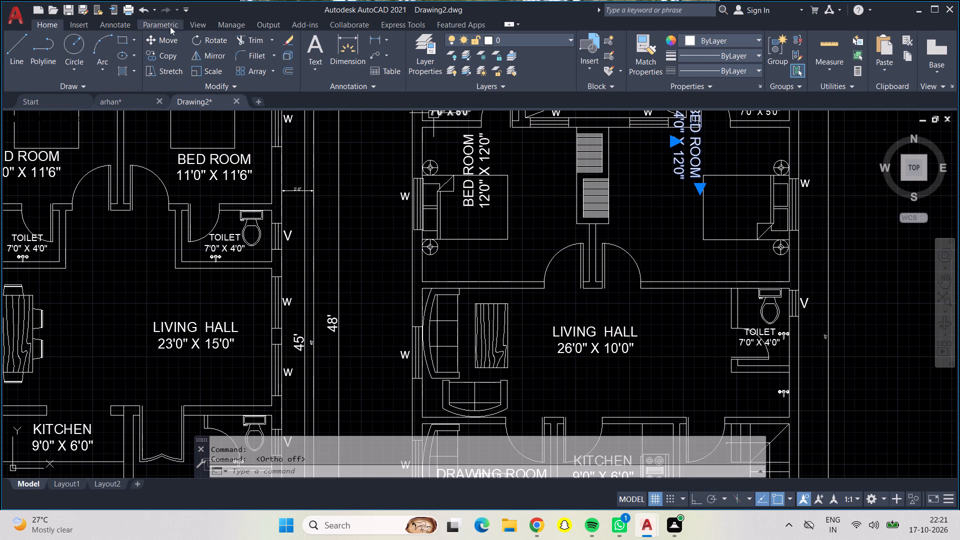
click(150, 33)
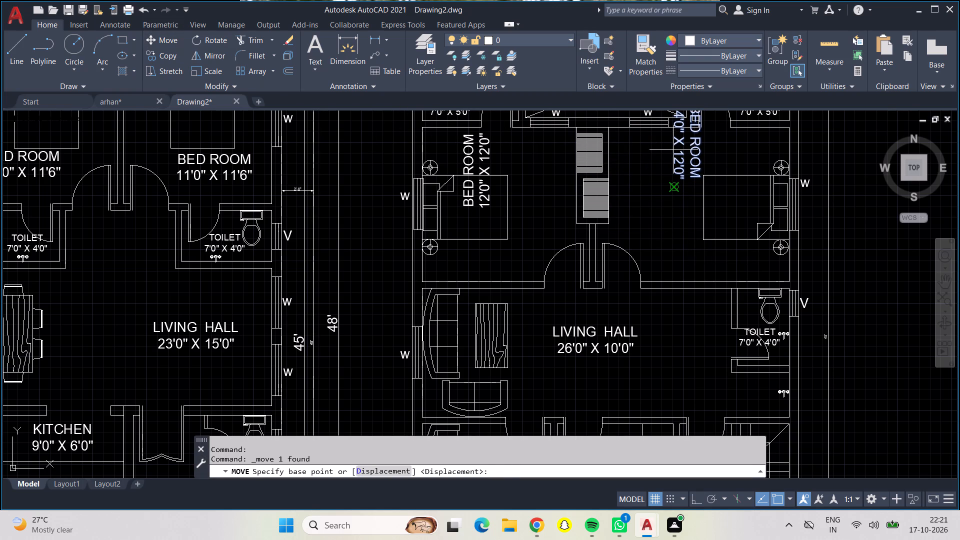
click(681, 151)
click(652, 240)
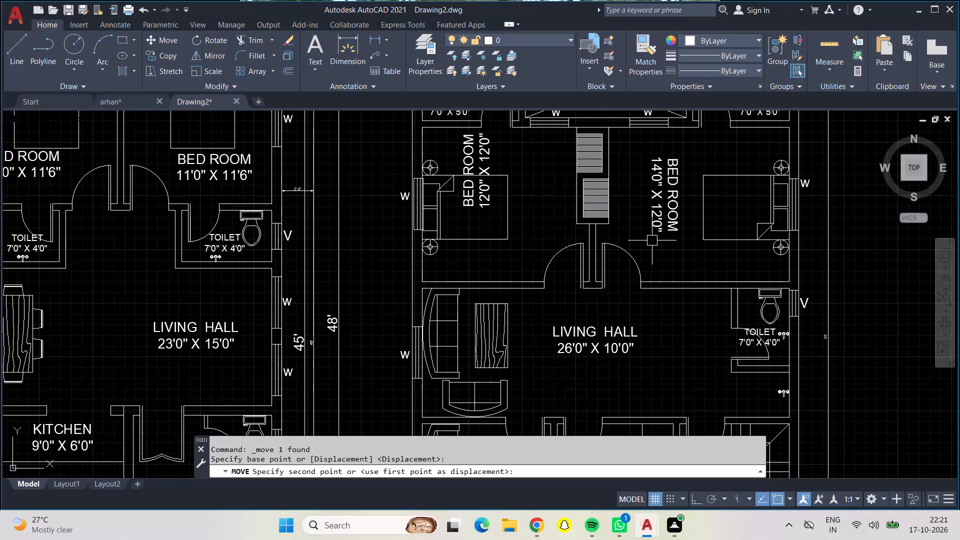
Move the rotated 12'0" X 12'0" BED ROOM label off the bed into the space between the bed and the central wardrobes.
click(465, 163)
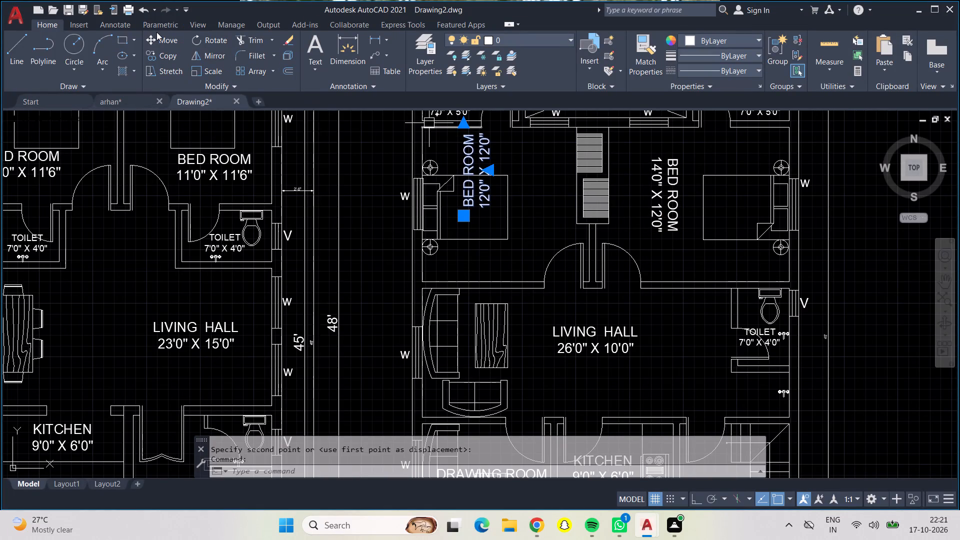
click(156, 39)
click(474, 161)
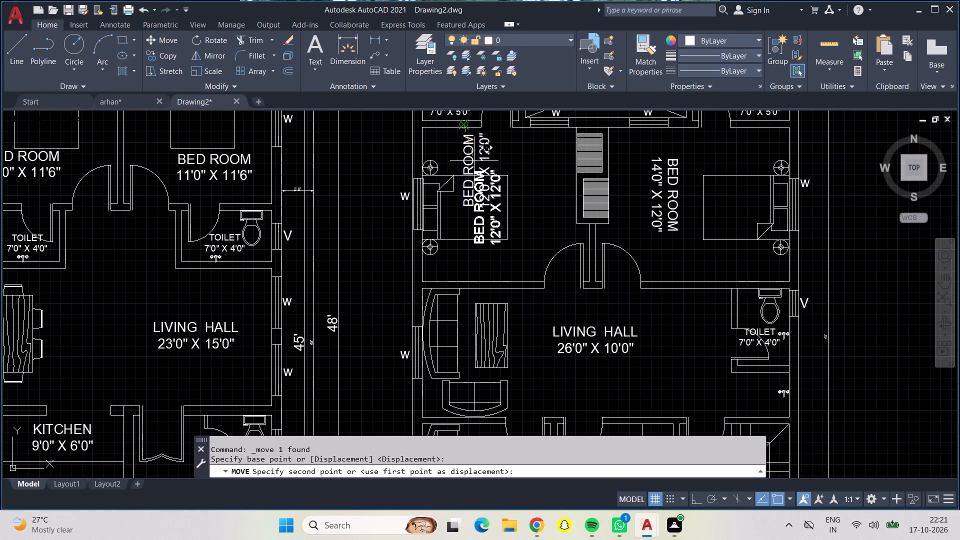
click(529, 149)
Measure the interior dimensions of the new plan's kitchen with the quick measure tool.
scroll(532, 178, down, 2)
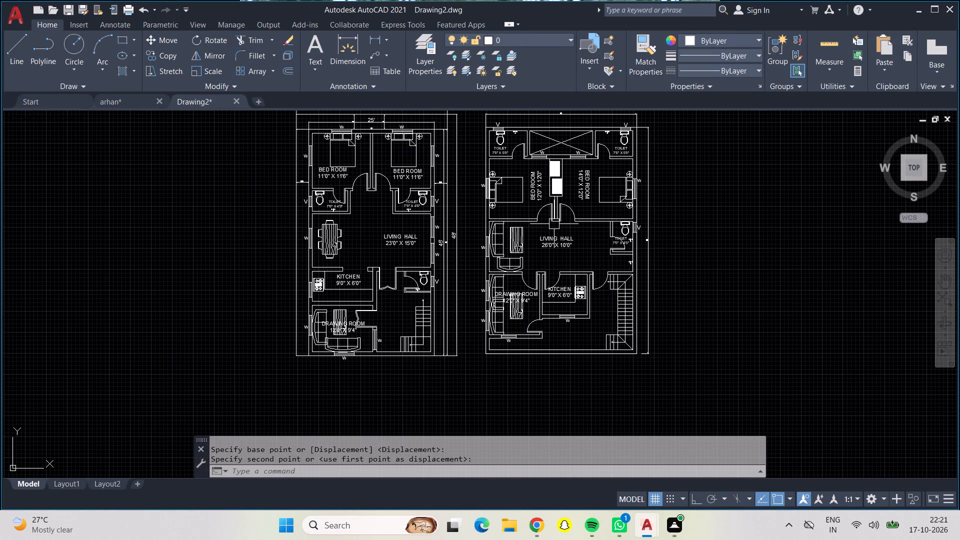
scroll(557, 234, up, 2)
middle_drag(556, 300, 556, 228)
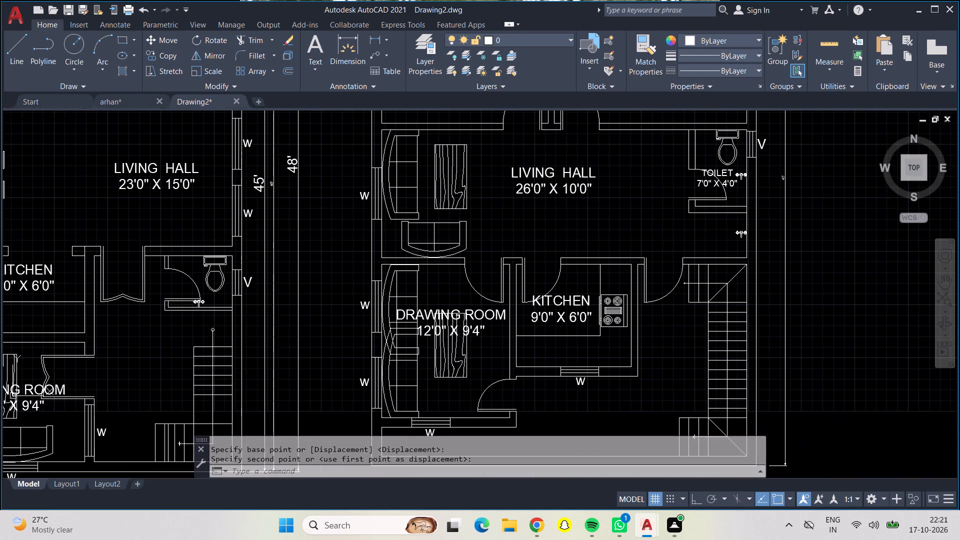
middle_drag(572, 290, 571, 227)
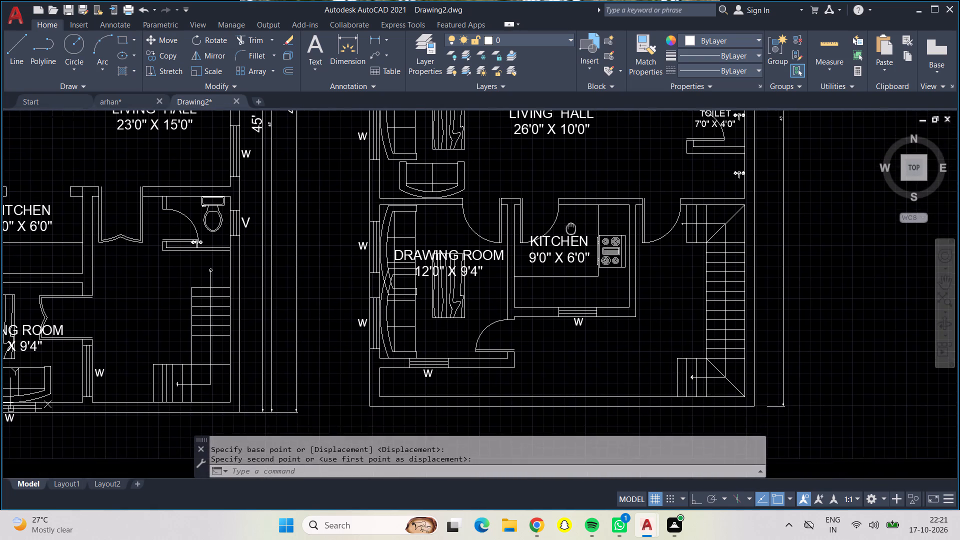
middle_drag(571, 227, 572, 226)
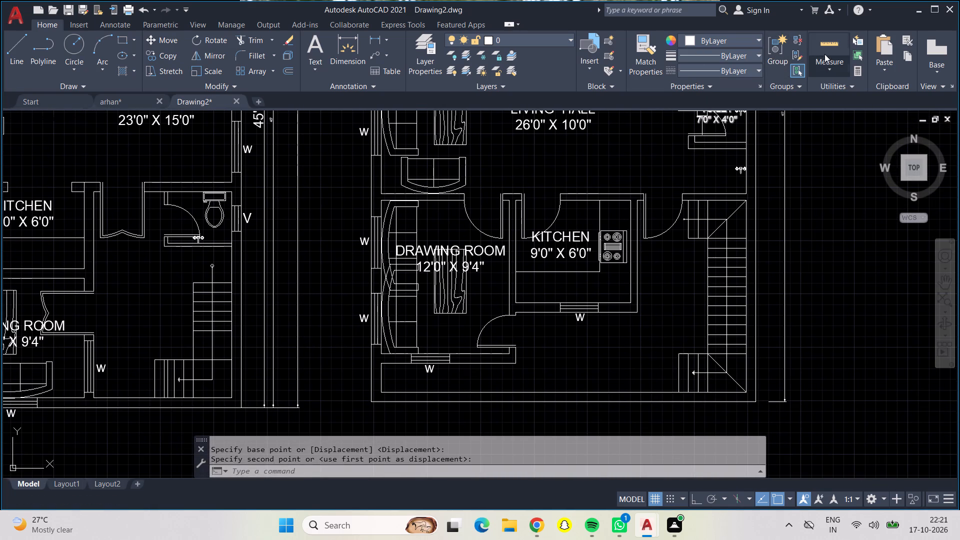
click(829, 47)
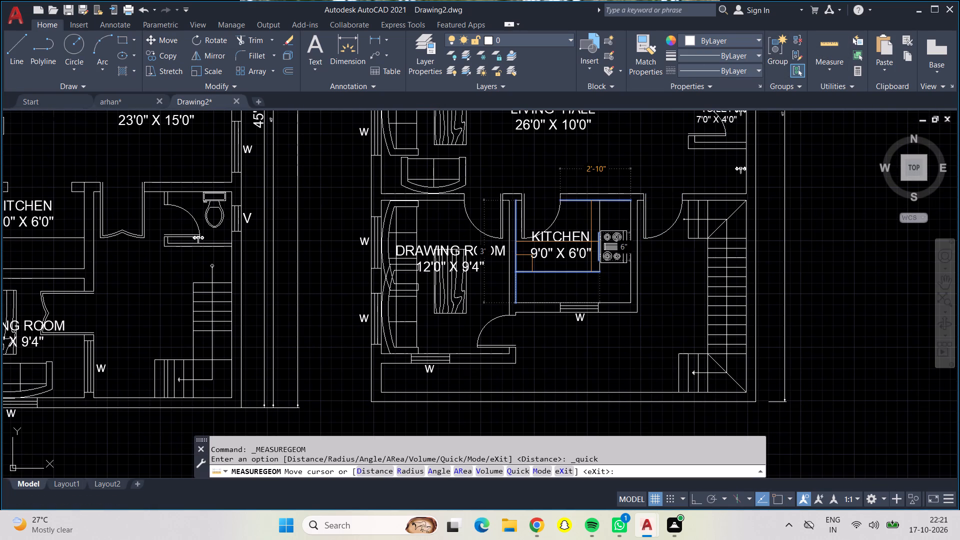
scroll(591, 241, up, 1)
scroll(591, 241, down, 1)
scroll(591, 241, up, 2)
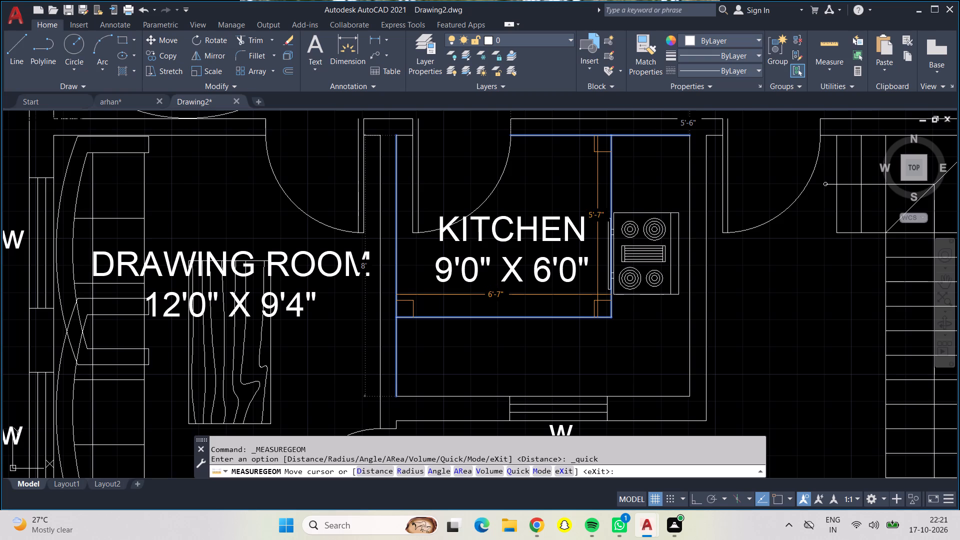
key(Escape)
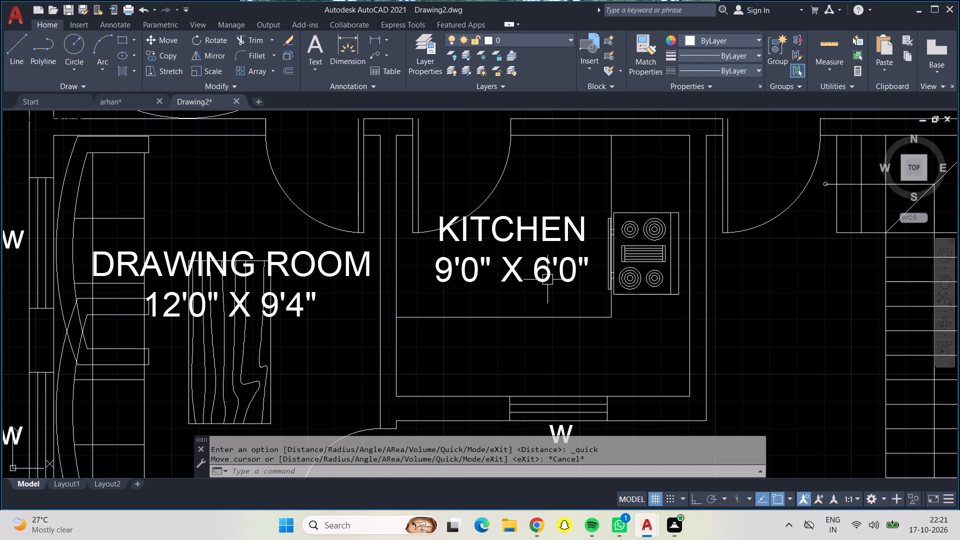
Change the size in the new plan's KITCHEN label to 9'0" X 8'6".
double_click(547, 259)
double_click(606, 272)
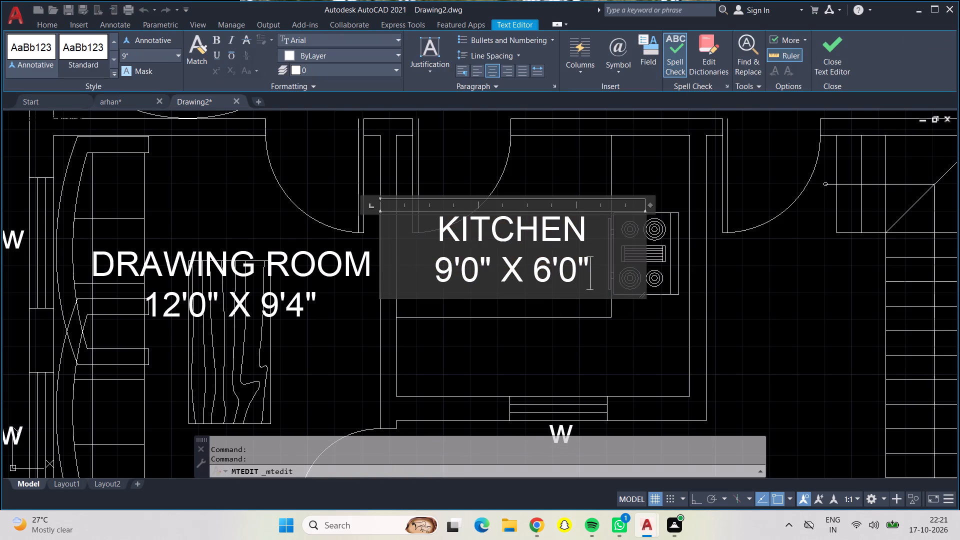
key(BackSpace)
key(BackSpace)
key(BackSpace)
key(BackSpace)
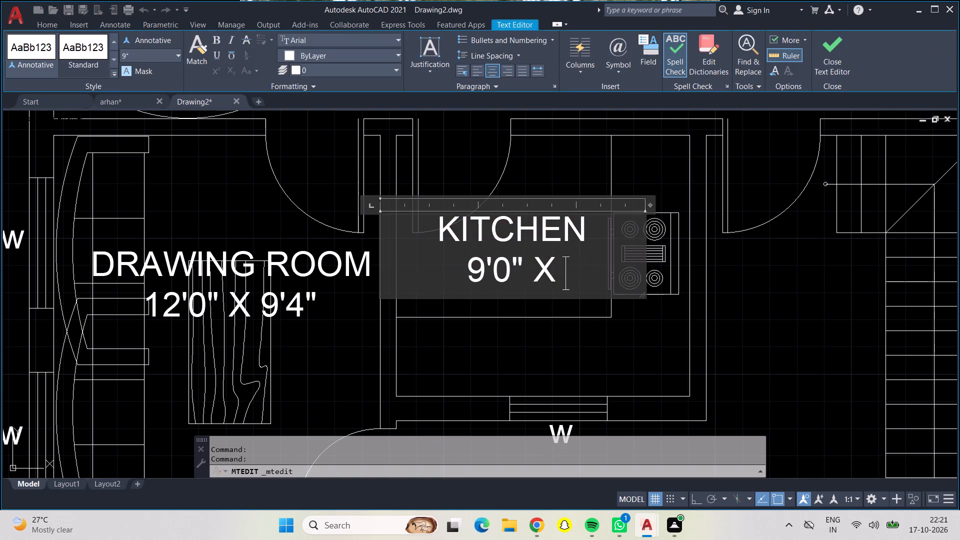
key(BackSpace)
key(space)
text(8'0")
key(BackSpace)
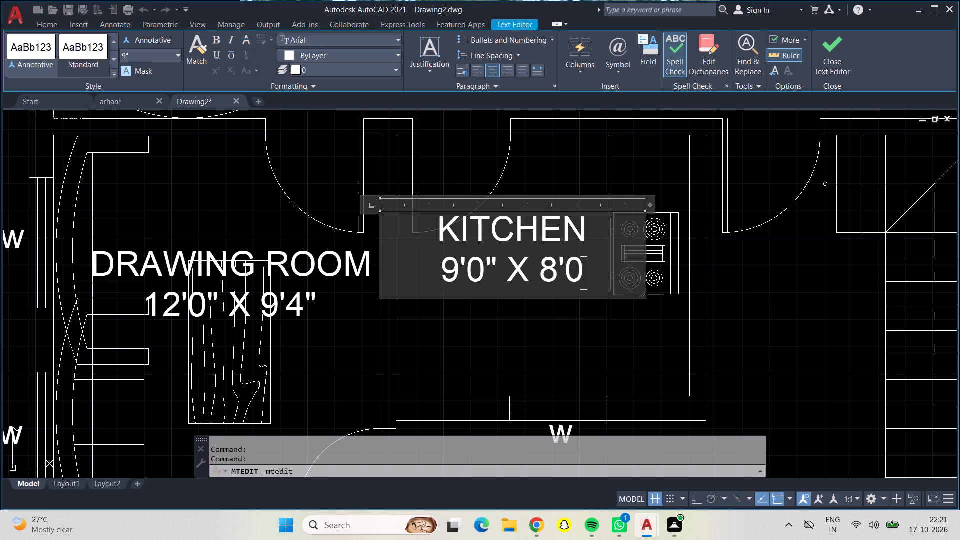
key(BackSpace)
text(6")
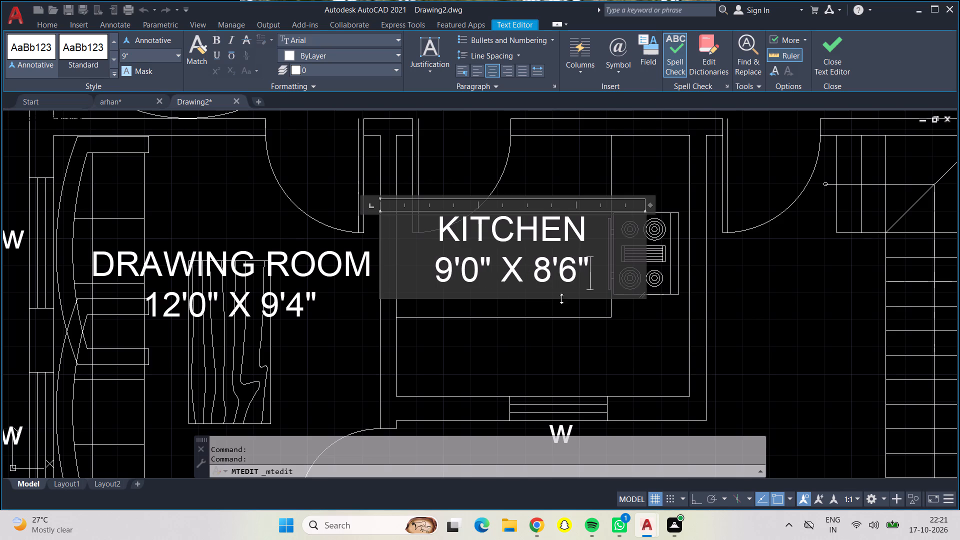
click(556, 333)
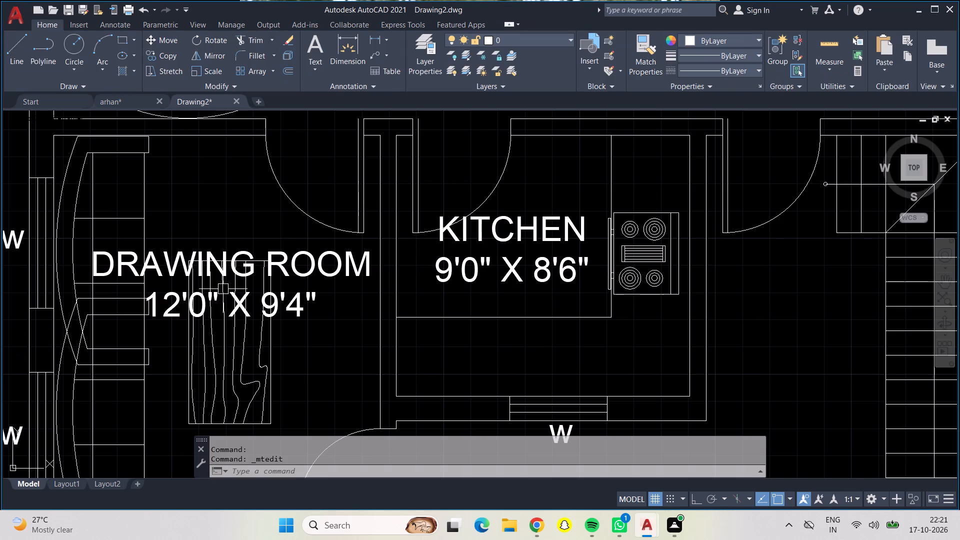
Change the size in the new plan's DRAWING ROOM label to 12'3" X 10'0".
scroll(236, 221, down, 1)
middle_click(236, 221)
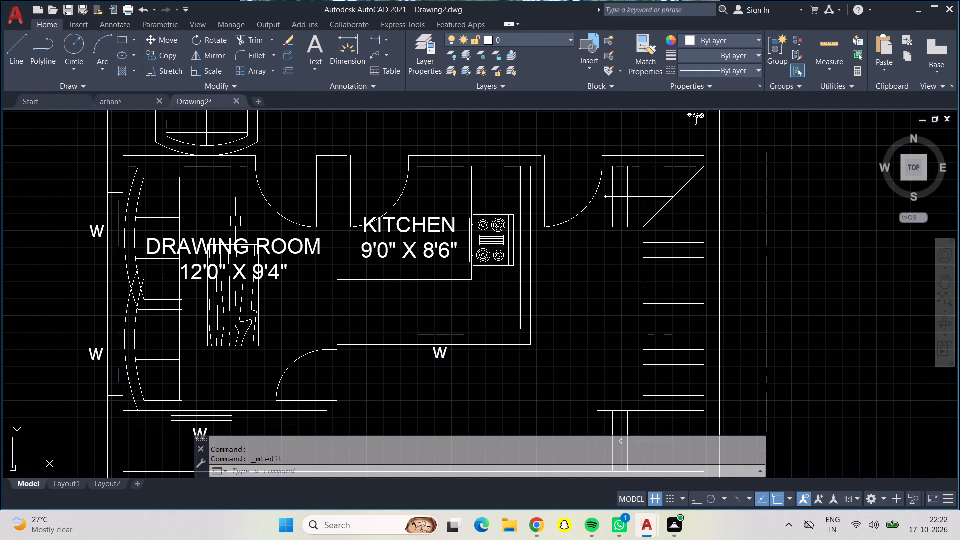
double_click(243, 272)
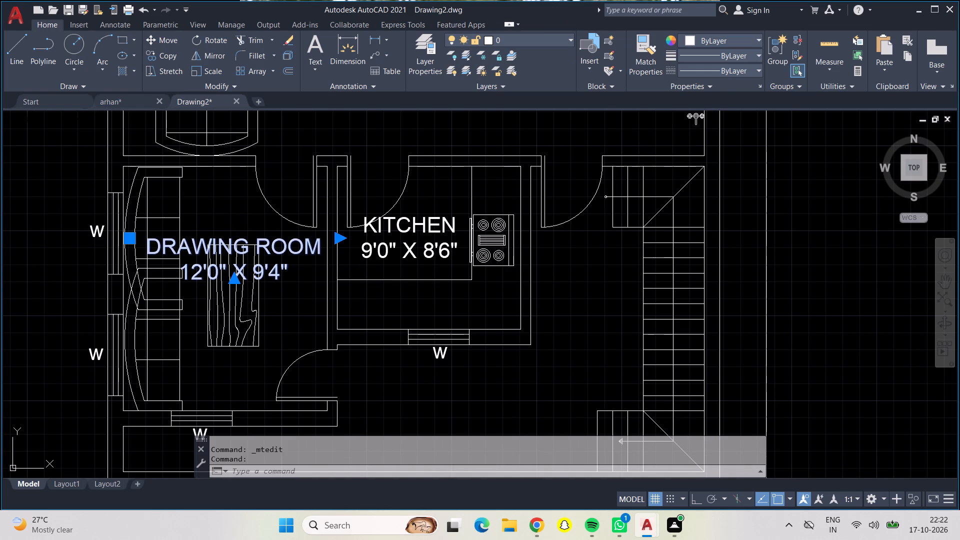
click(302, 265)
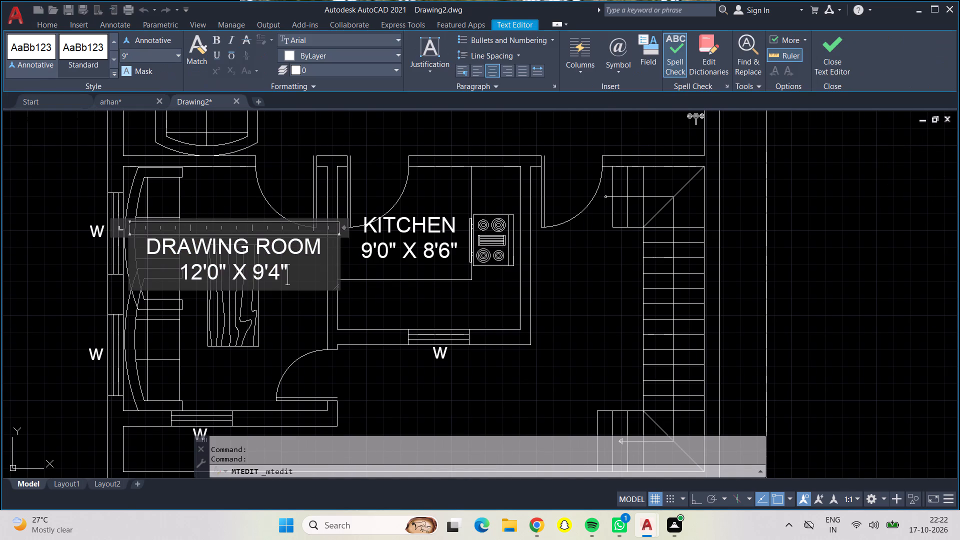
key(BackSpace)
key(BackSpace)
key(BackSpace)
key(BackSpace)
key(BackSpace)
key(BackSpace)
key(BackSpace)
key(BackSpace)
key(BackSpace)
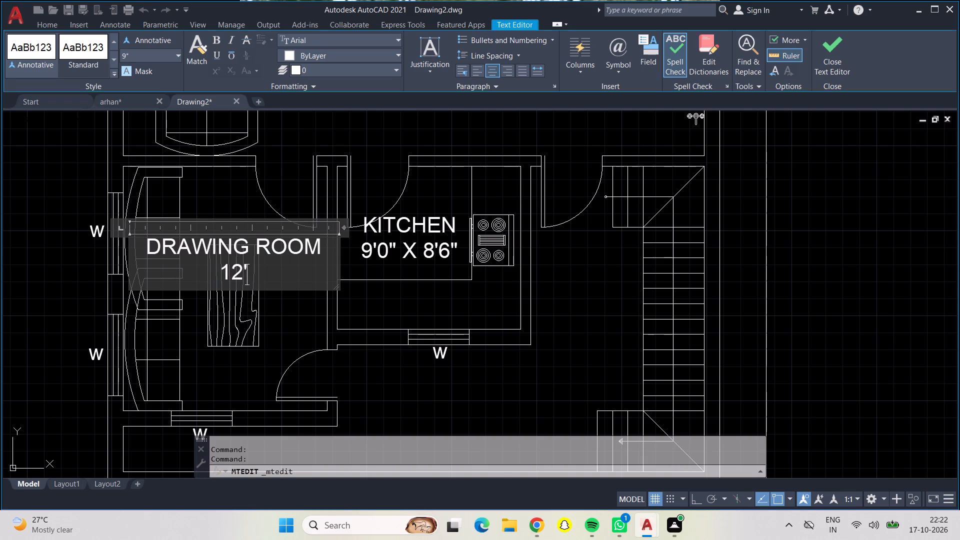
text(3" X)
key(space)
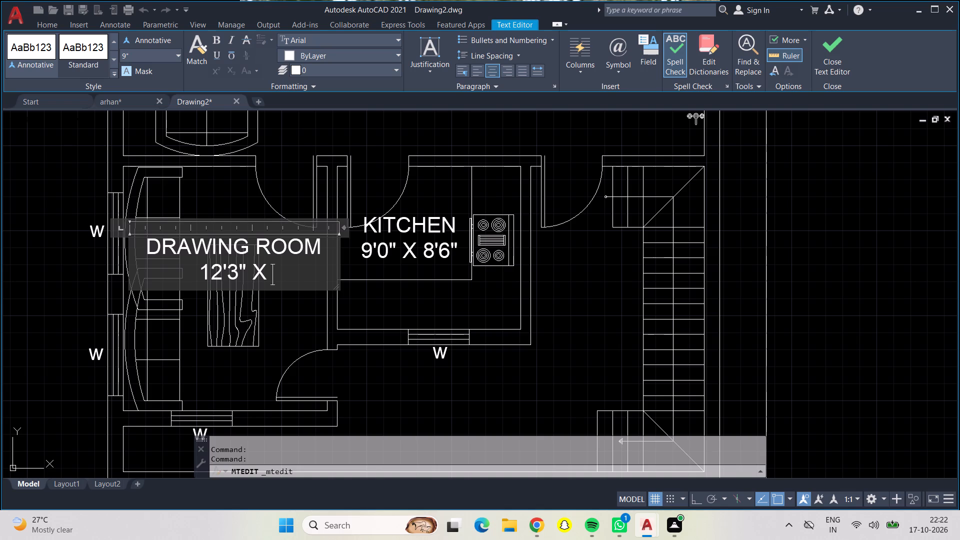
text(0'0")
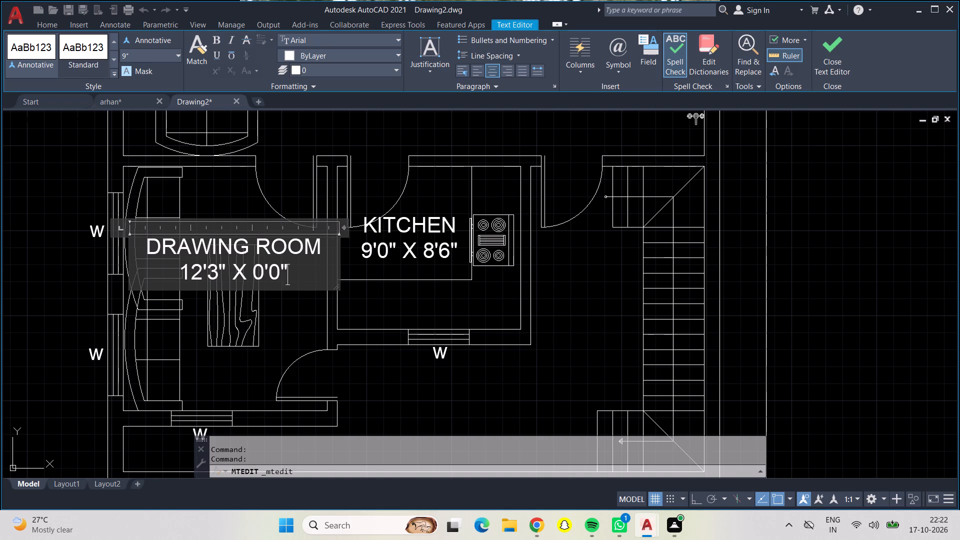
key(BackSpace)
key(BackSpace)
key(BackSpace)
key(BackSpace)
key(BackSpace)
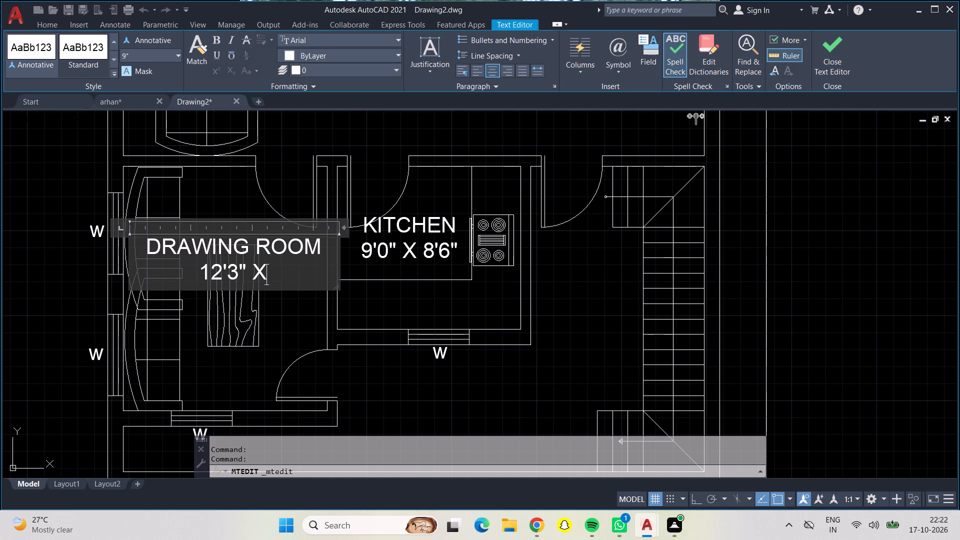
key(space)
key(1)
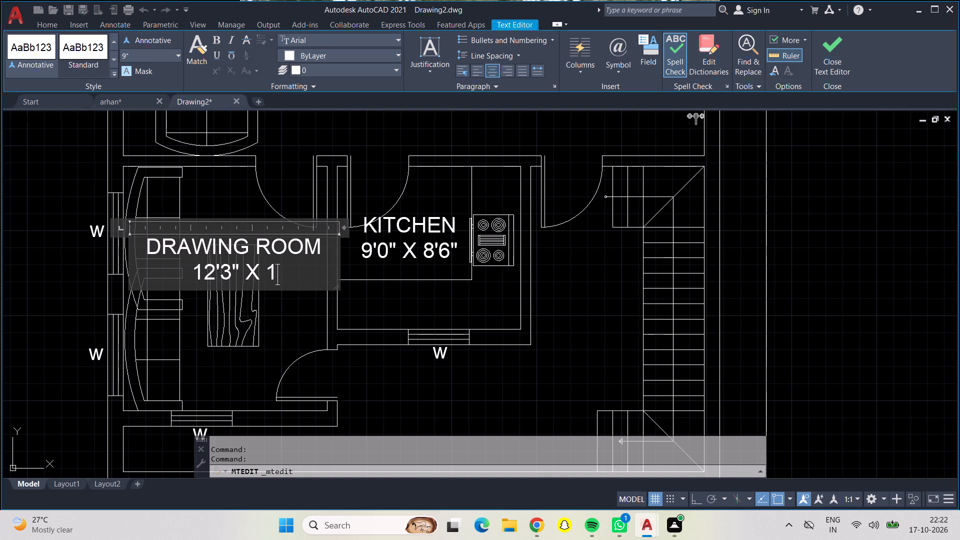
key(0)
key(apostrophe)
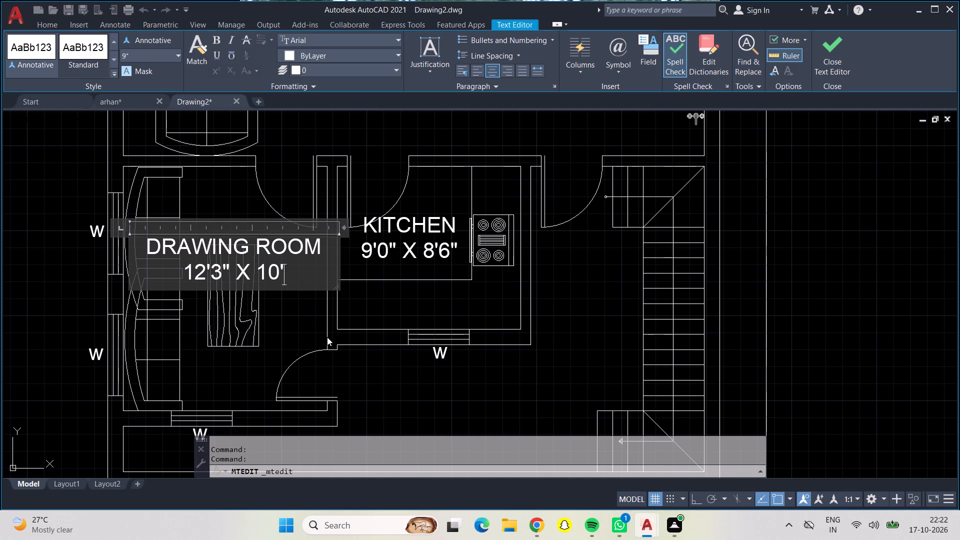
key(Return)
key(BackSpace)
key(BackSpace)
text(0")
click(386, 388)
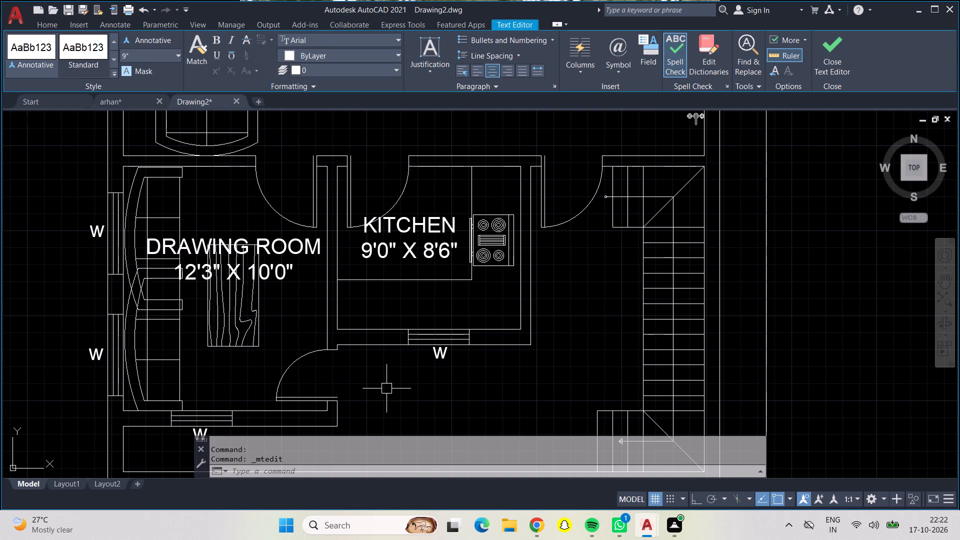
Insert the Sink - Oval top block from DesignCenter's House Designer.dwg into the empty space beside the new plan.
scroll(386, 388, down, 2)
middle_drag(422, 392, 423, 367)
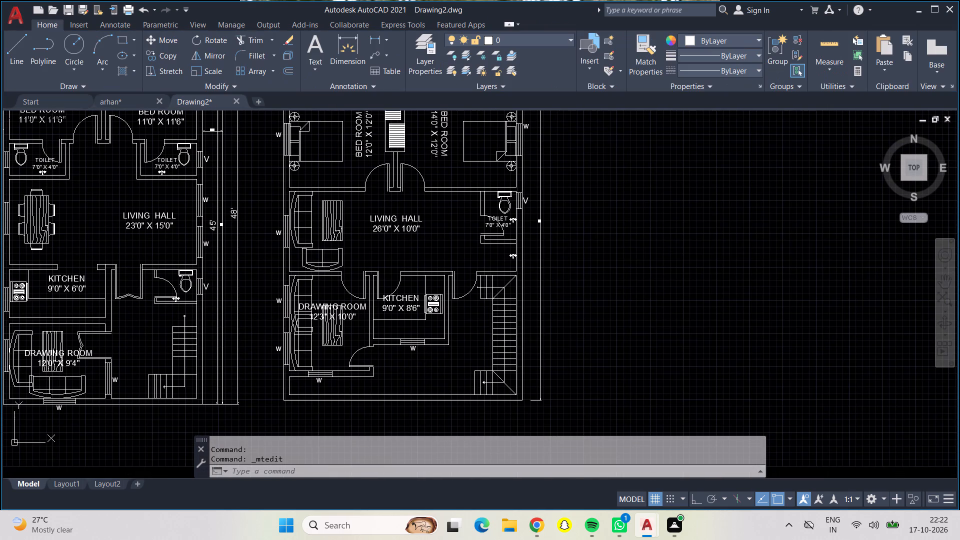
middle_drag(425, 370, 424, 375)
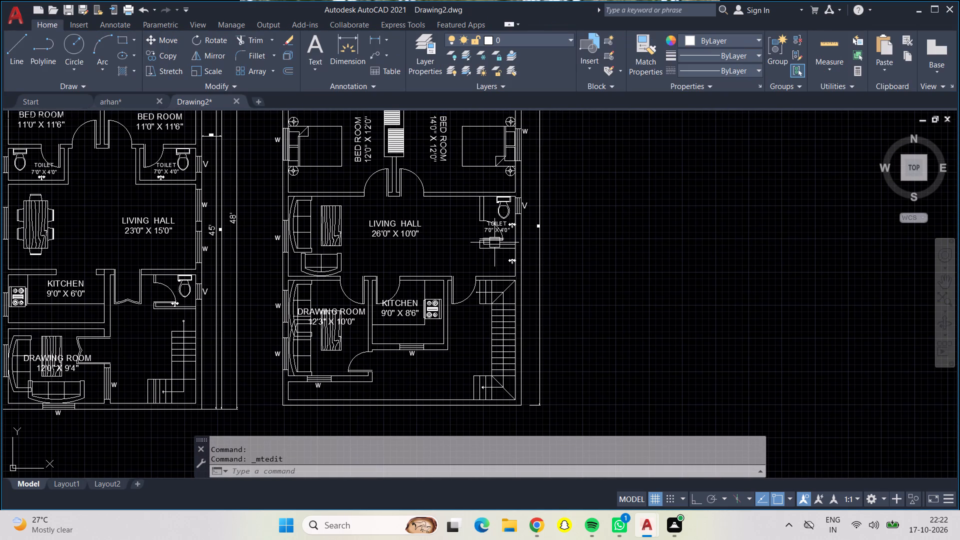
key(ctrl+2)
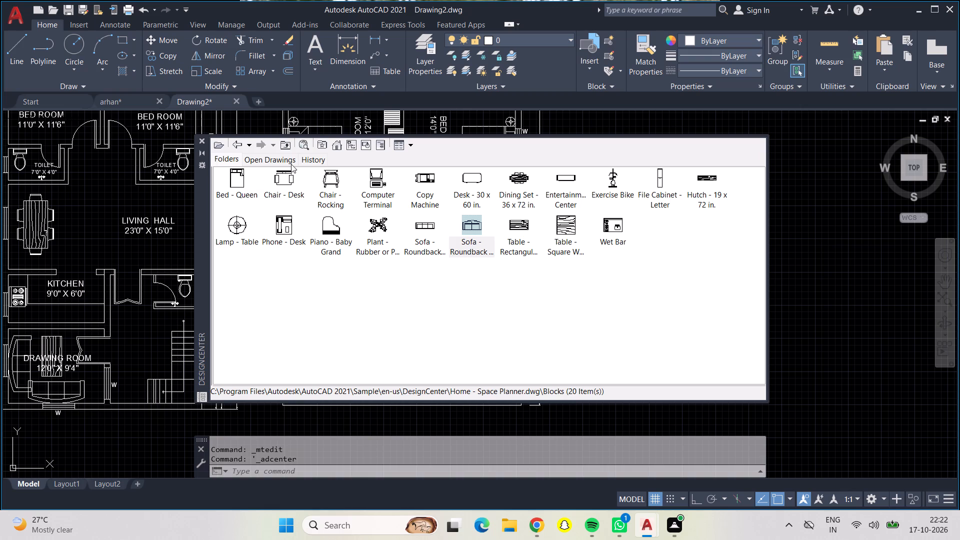
click(243, 144)
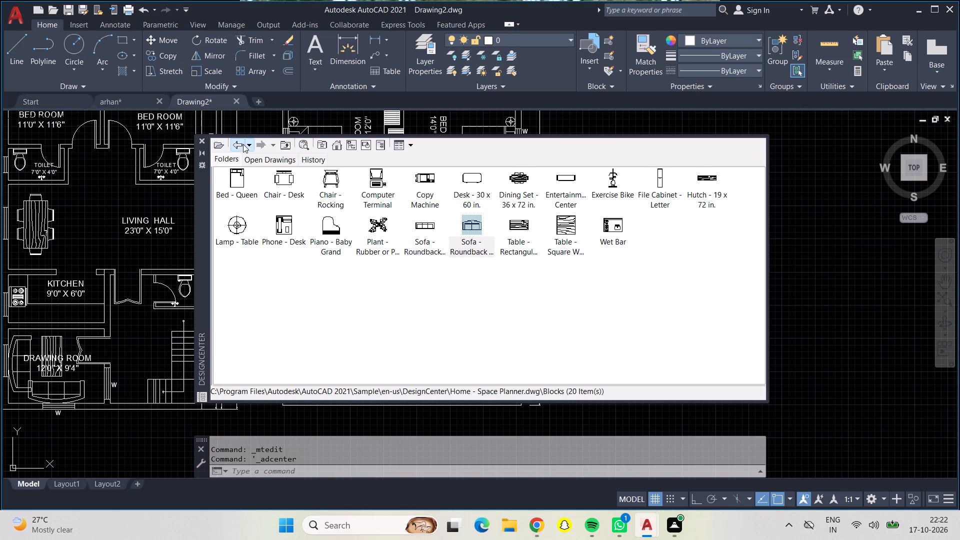
click(241, 143)
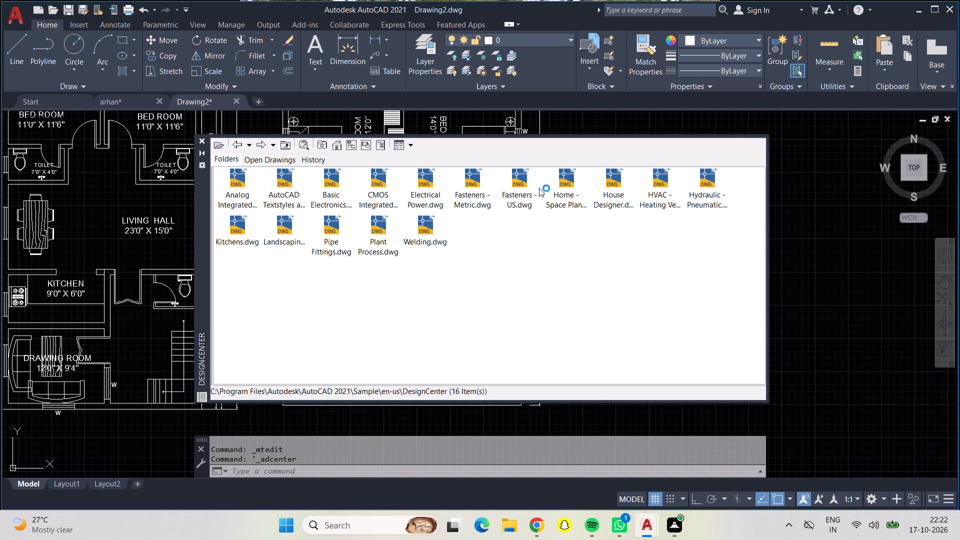
double_click(610, 180)
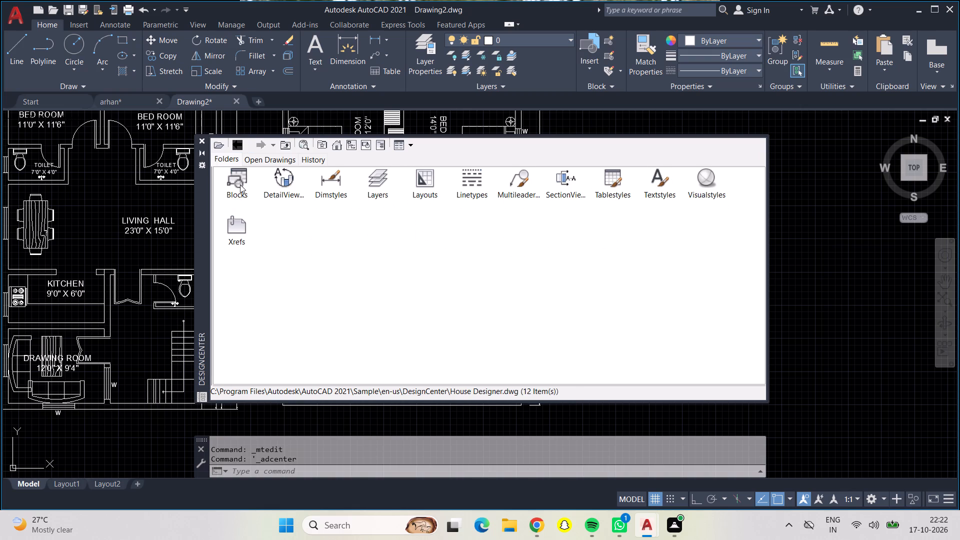
double_click(240, 184)
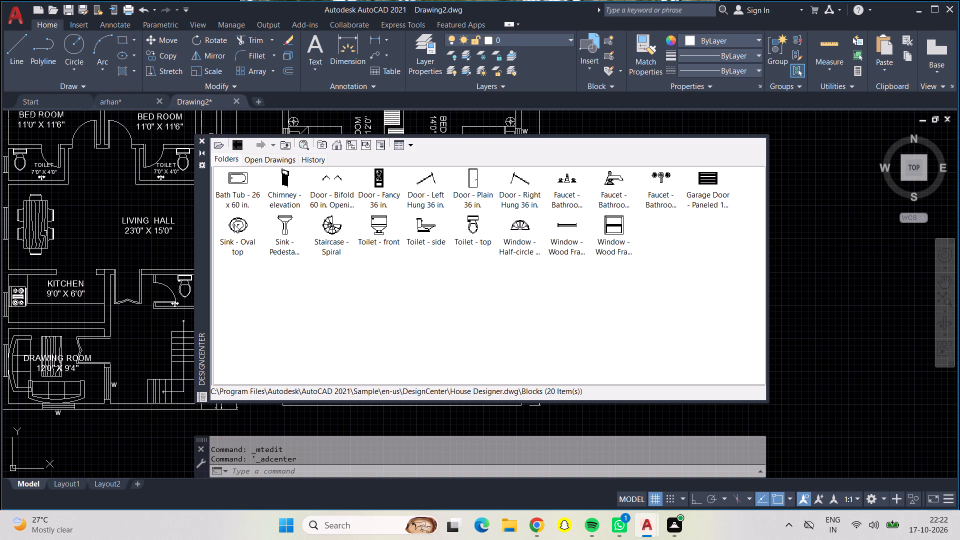
drag(234, 224, 803, 235)
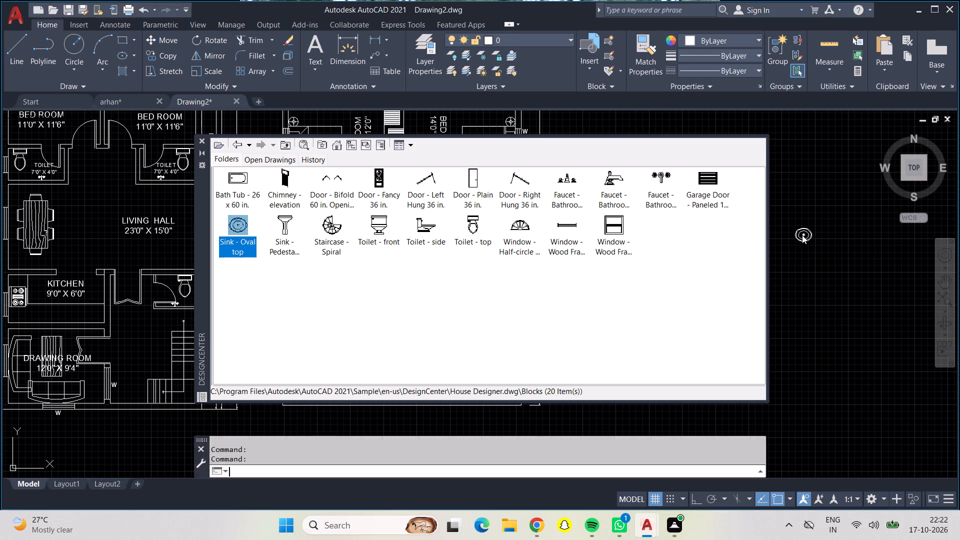
Insert the pedestal sink block from House Designer.dwg over the oval sink and close DesignCenter.
drag(284, 221, 641, 225)
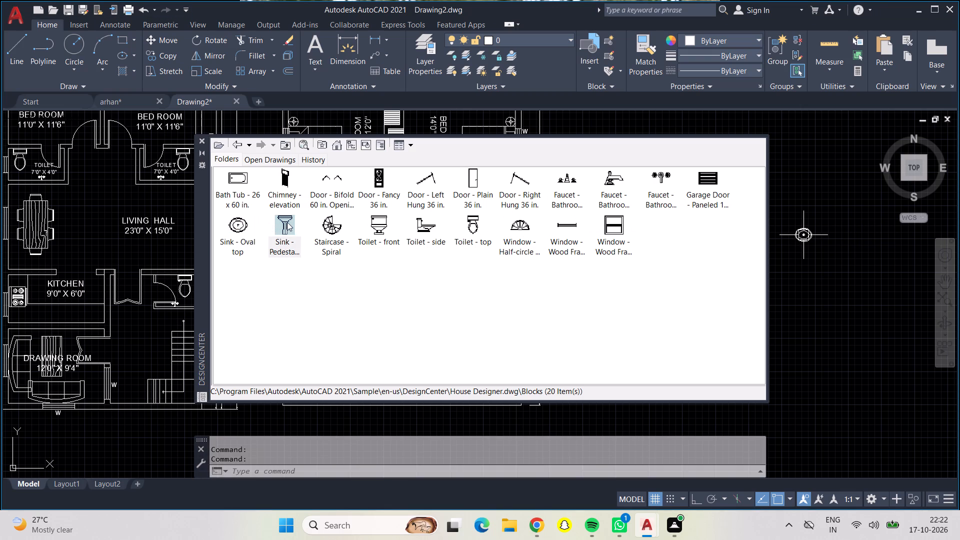
drag(287, 222, 805, 254)
drag(805, 254, 802, 251)
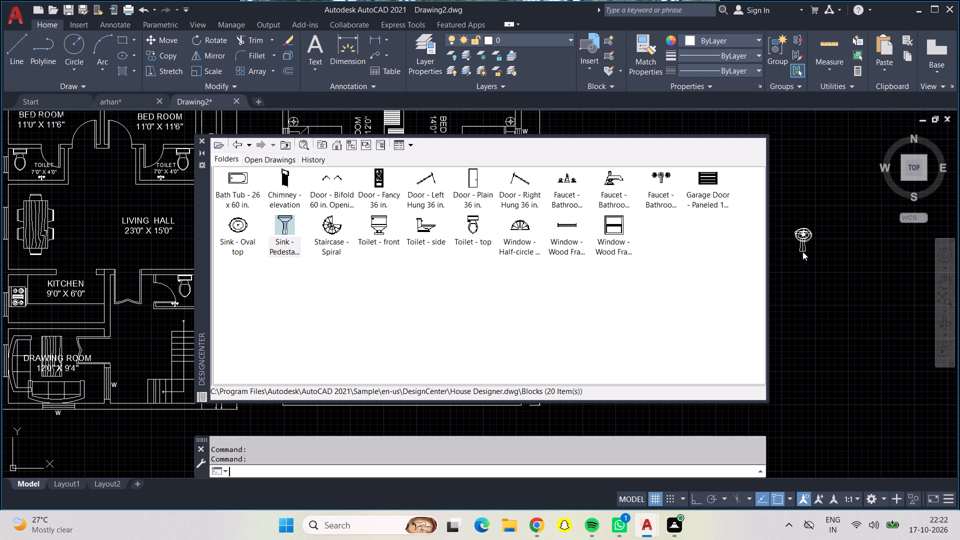
click(201, 141)
Move the pedestal sink by its base midpoint so it lines up centrally with the oval sink.
scroll(789, 235, down, 1)
scroll(790, 235, up, 2)
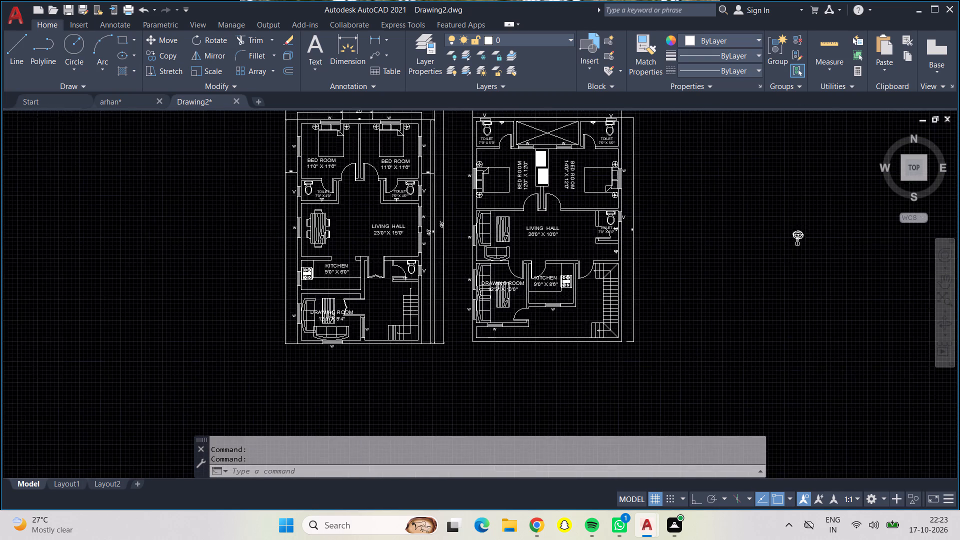
scroll(790, 235, up, 5)
middle_drag(698, 321, 499, 329)
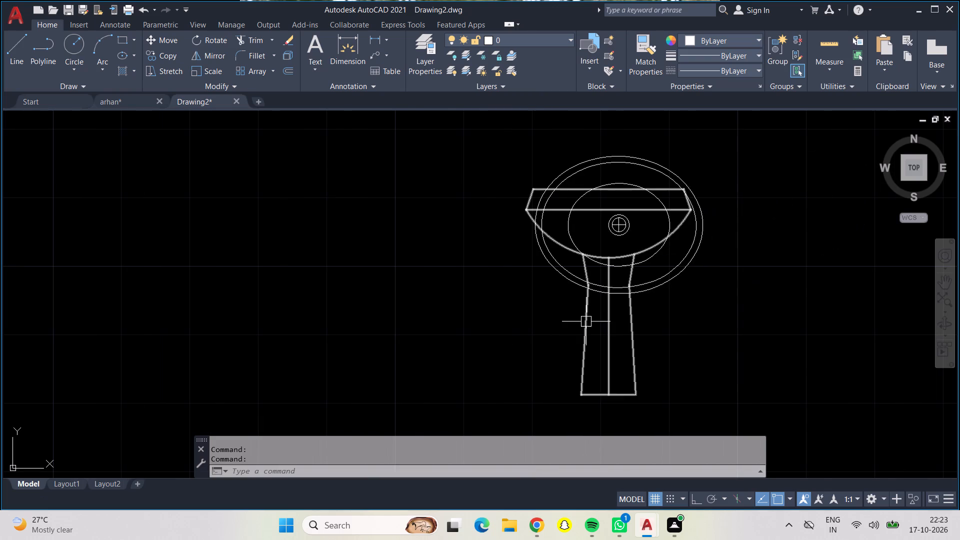
click(586, 322)
click(157, 40)
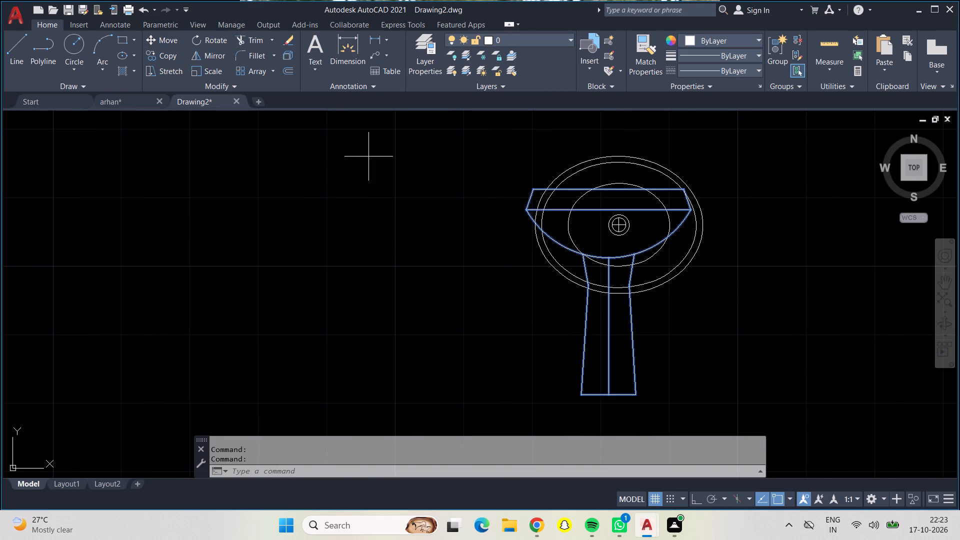
click(610, 390)
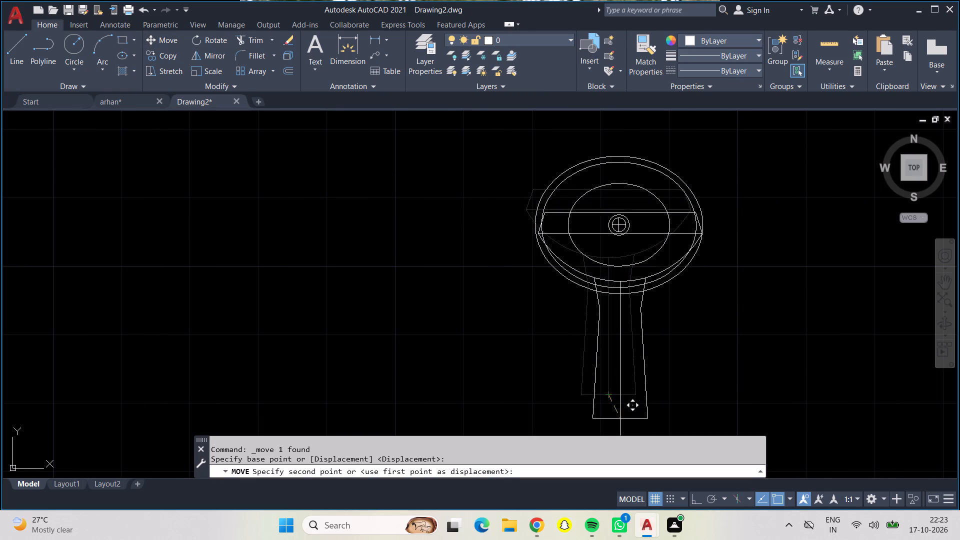
click(621, 423)
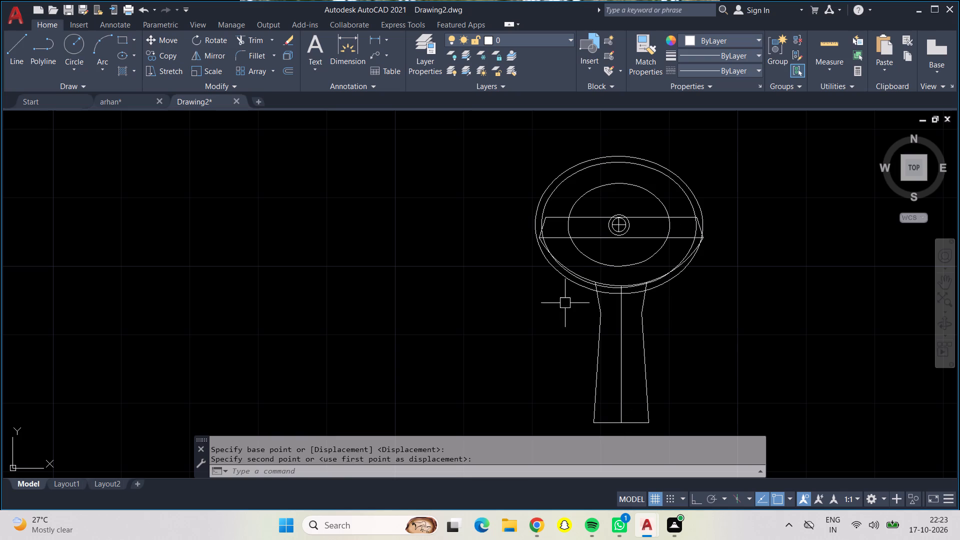
Rotate the combined oval and pedestal sink blocks 90° clockwise about the midpoint of the pedestal base.
click(476, 122)
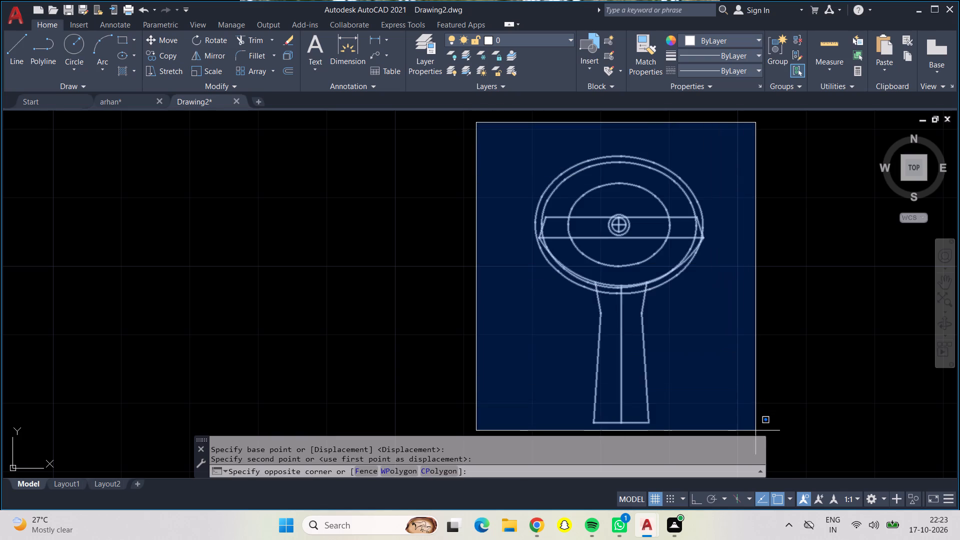
drag(755, 431, 752, 419)
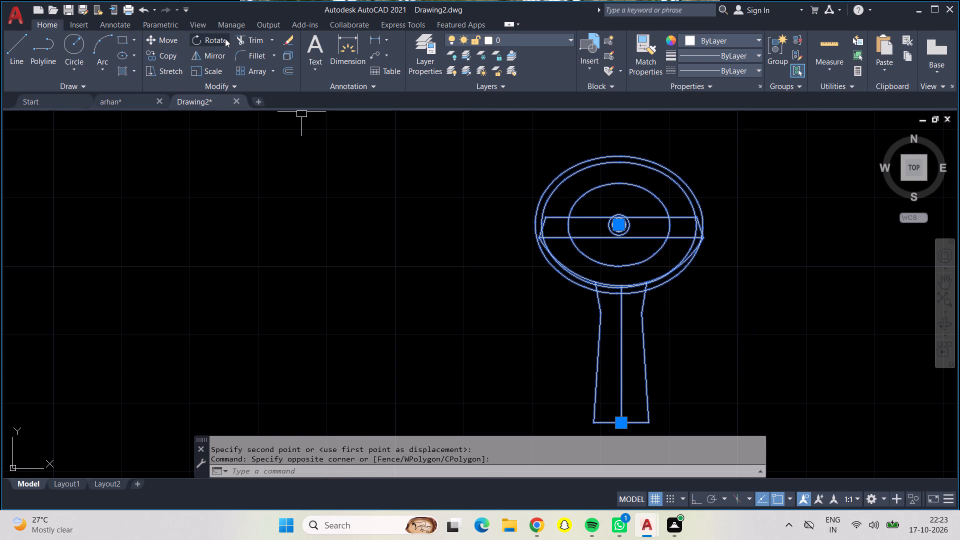
click(224, 38)
click(617, 424)
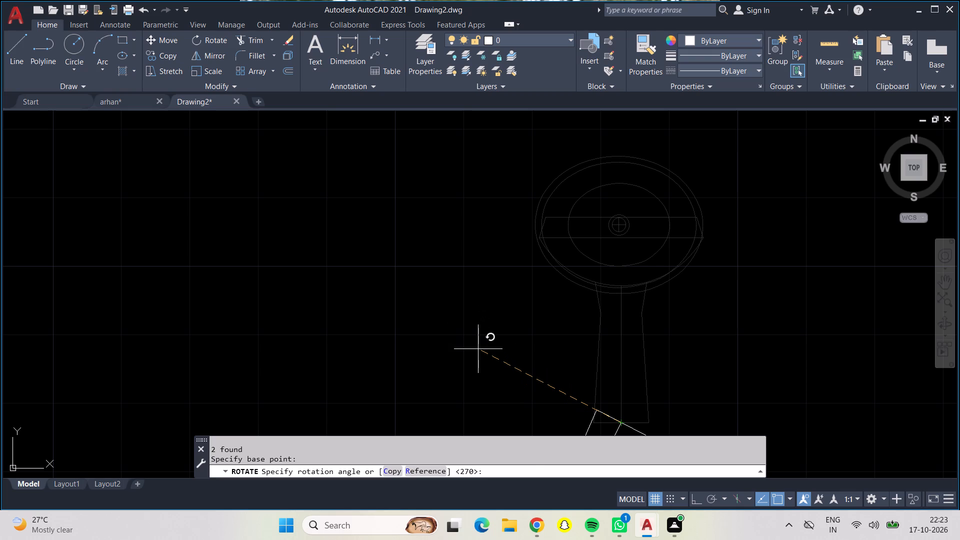
key(F8)
scroll(489, 321, down, 1)
middle_drag(489, 321, 481, 203)
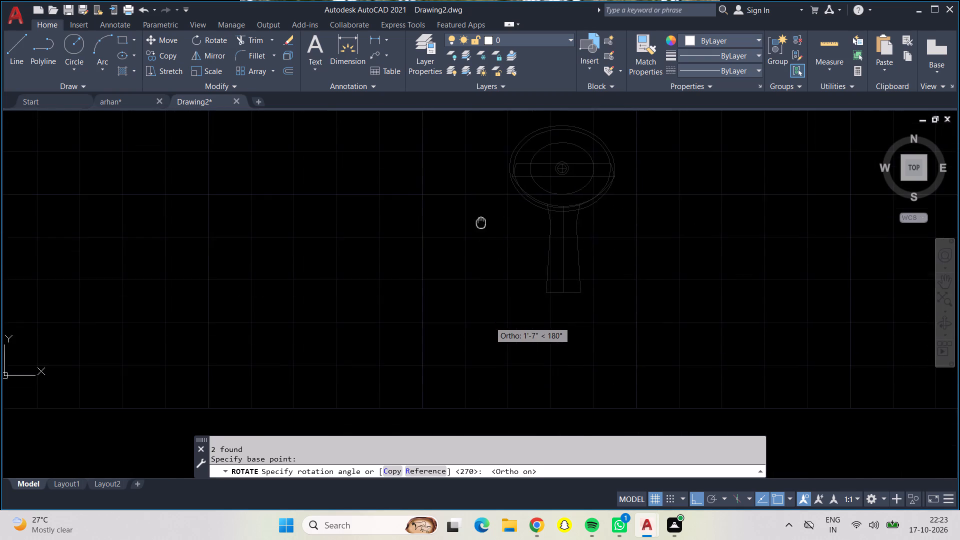
click(454, 399)
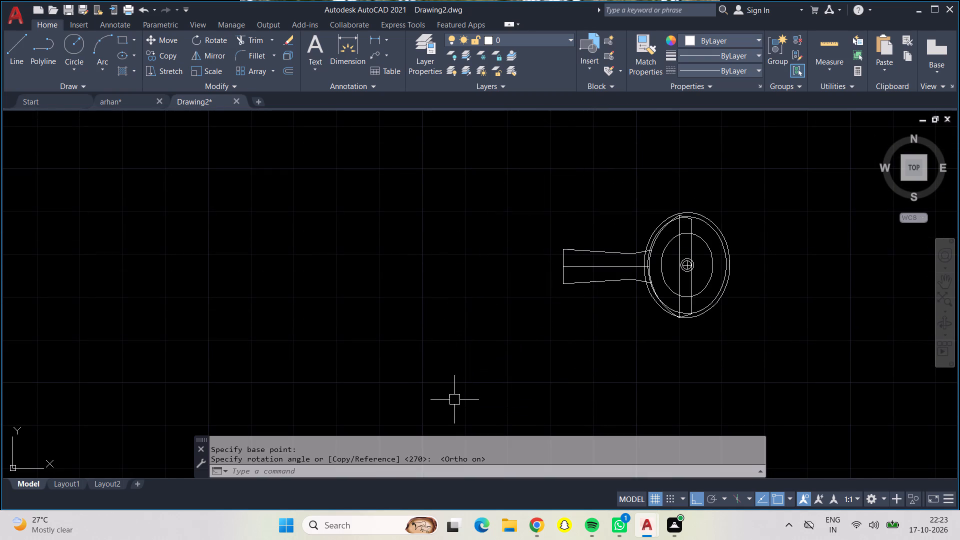
Move the rotated wash basin into the space below the living hall's toilet, with its oval rim against the outer wall's inner face.
drag(420, 197, 474, 182)
drag(880, 330, 860, 328)
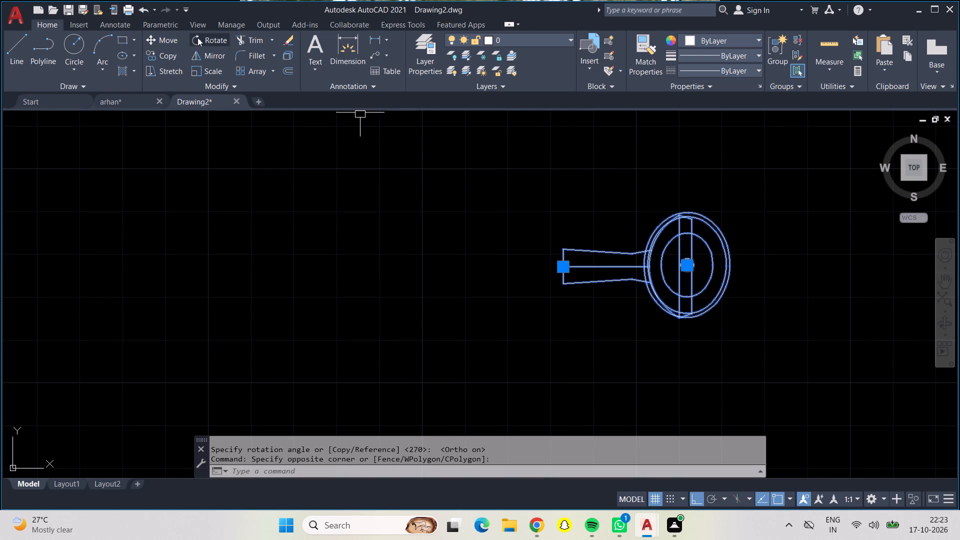
click(158, 42)
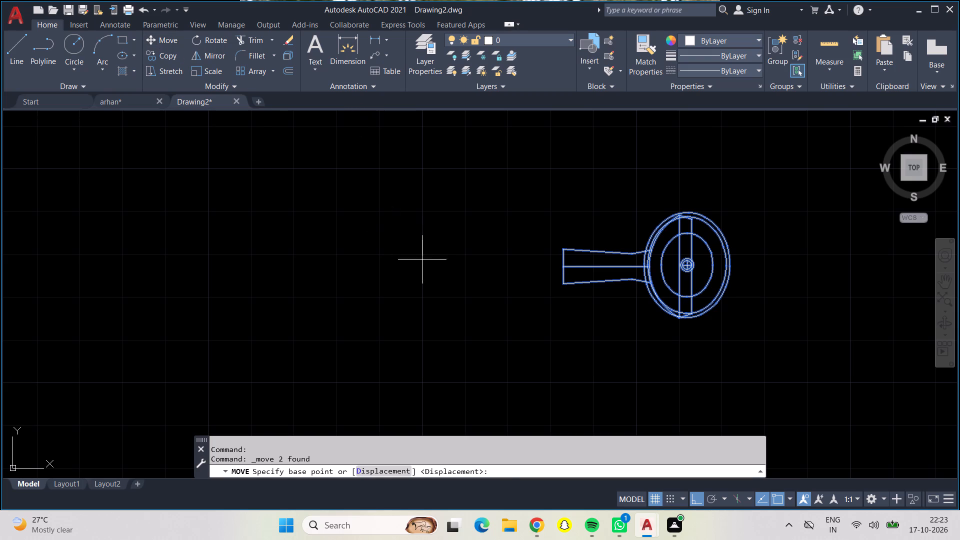
drag(575, 252, 547, 257)
scroll(319, 255, down, 2)
scroll(253, 266, down, 2)
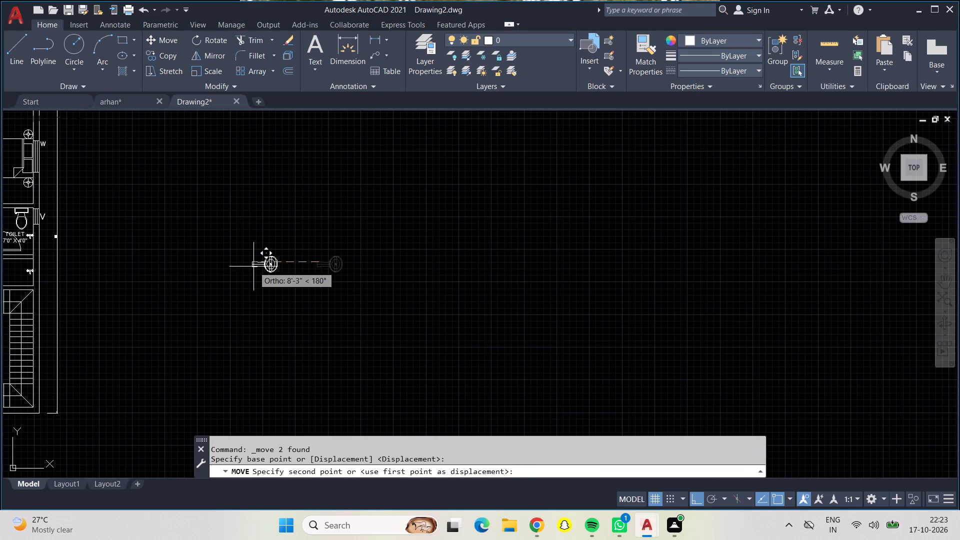
middle_drag(254, 266, 419, 268)
scroll(183, 256, up, 6)
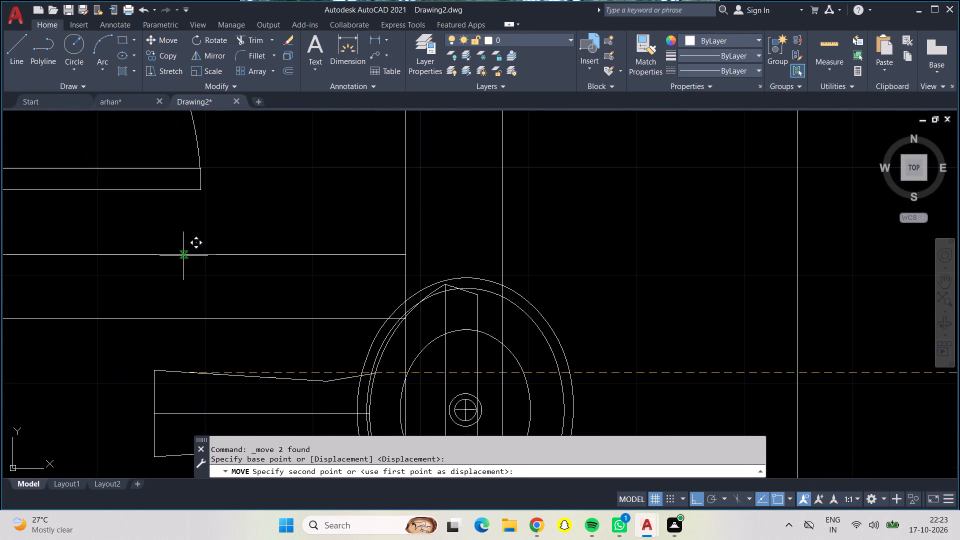
scroll(203, 285, down, 2)
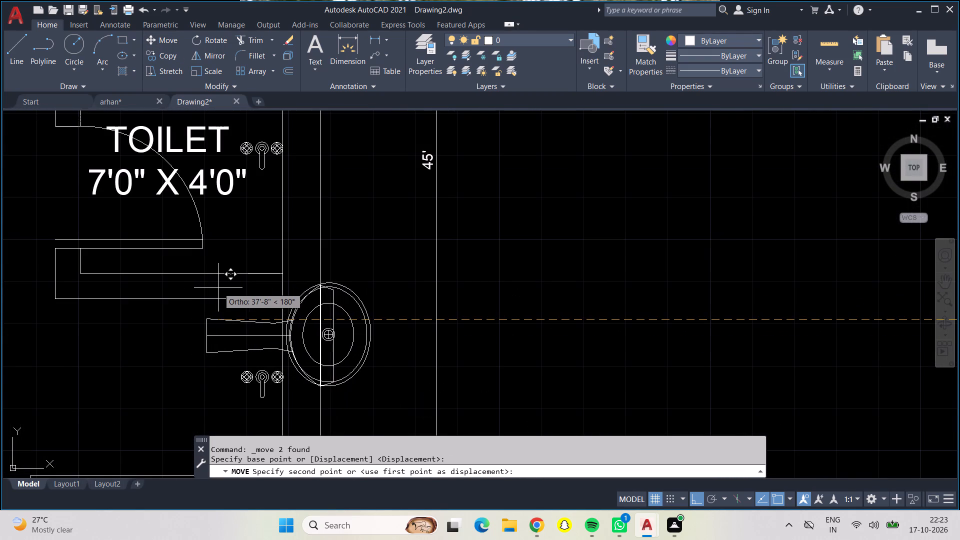
key(F8)
scroll(167, 317, down, 1)
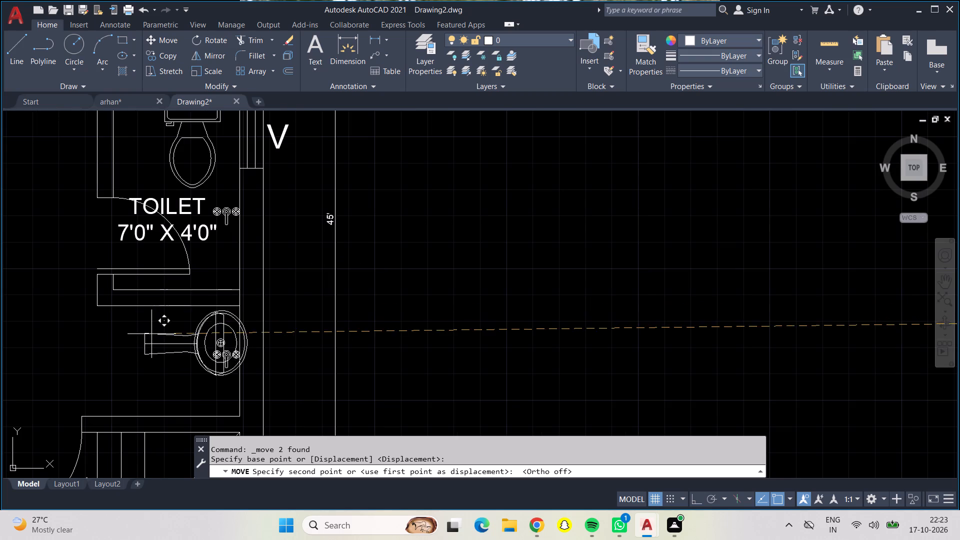
middle_drag(151, 334, 183, 241)
scroll(183, 257, up, 3)
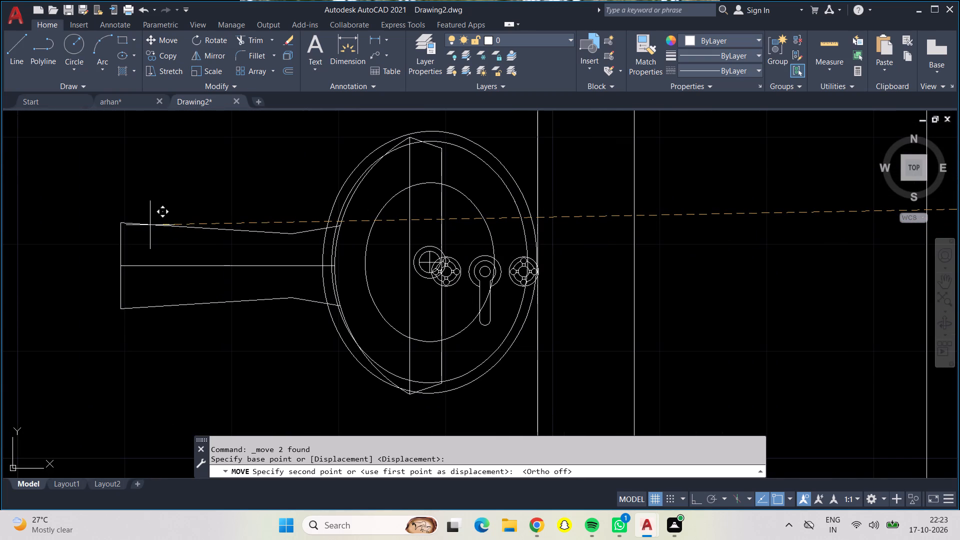
click(150, 225)
Delete the faucet block overlapping the wash basin.
click(462, 269)
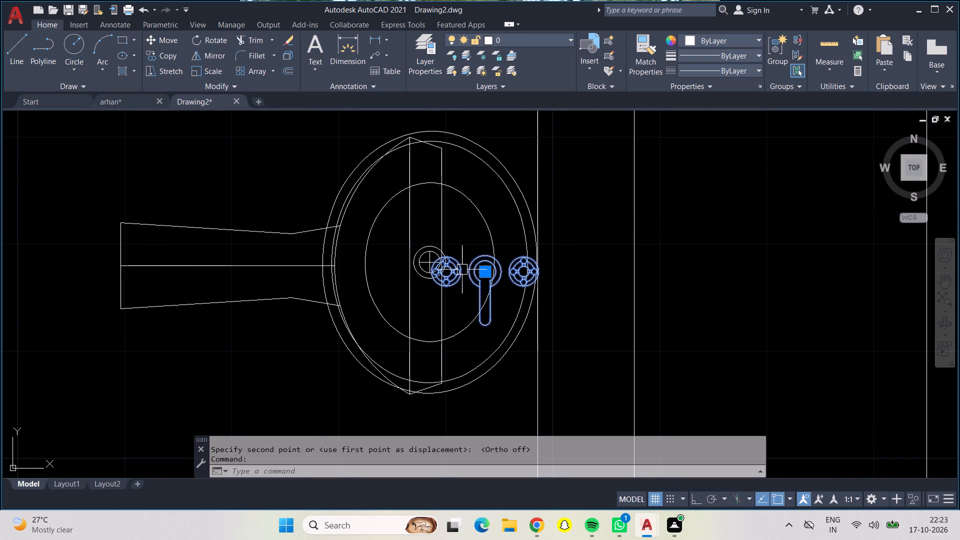
key(Delete)
Rotate the faucet block beside the TOILET label 90° counterclockwise so its spout points toward the outer wall.
scroll(464, 274, down, 3)
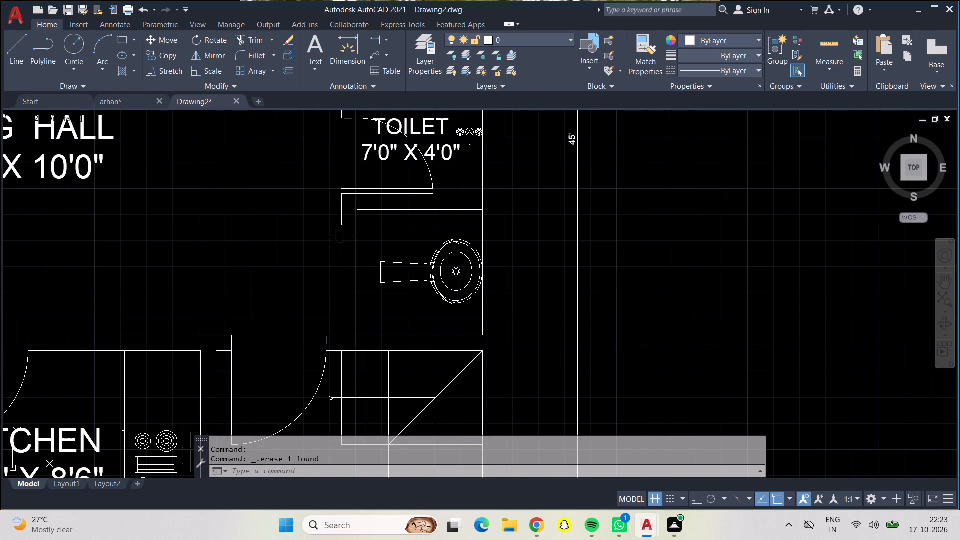
scroll(454, 134, up, 4)
middle_drag(473, 172, 473, 173)
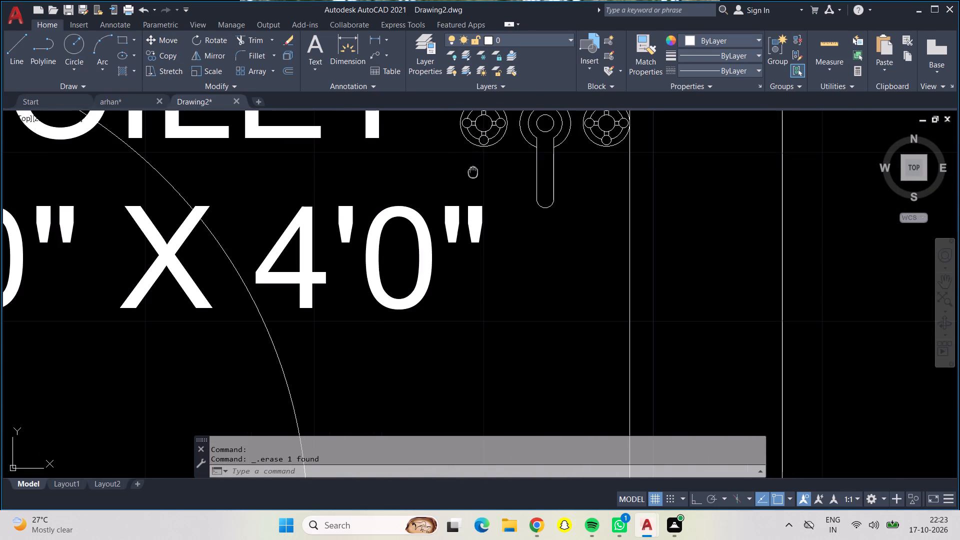
middle_drag(473, 173, 465, 276)
key(F8)
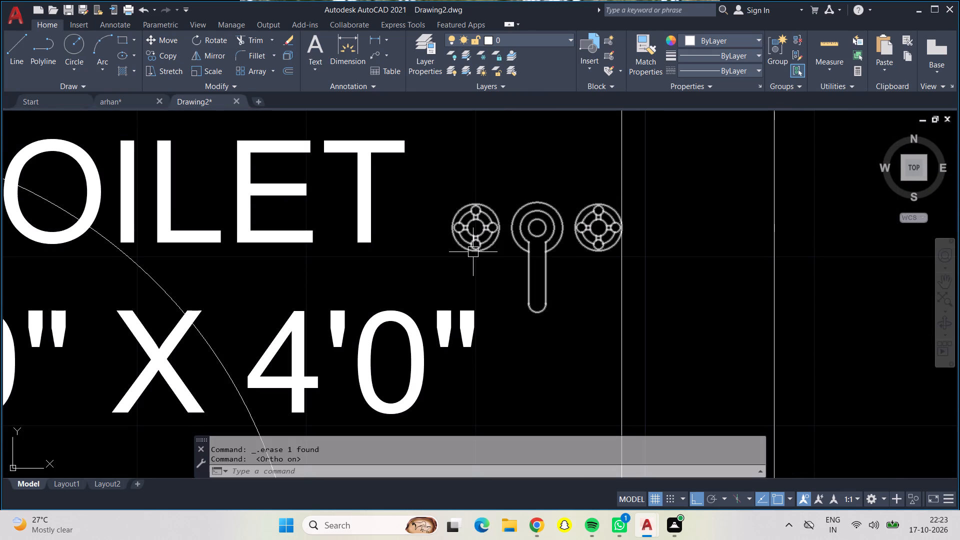
click(495, 227)
click(216, 37)
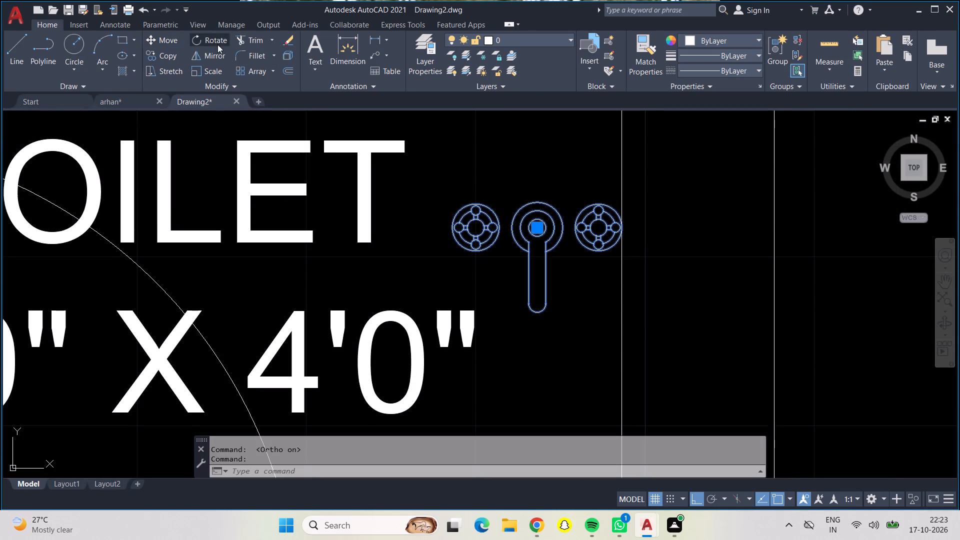
click(520, 311)
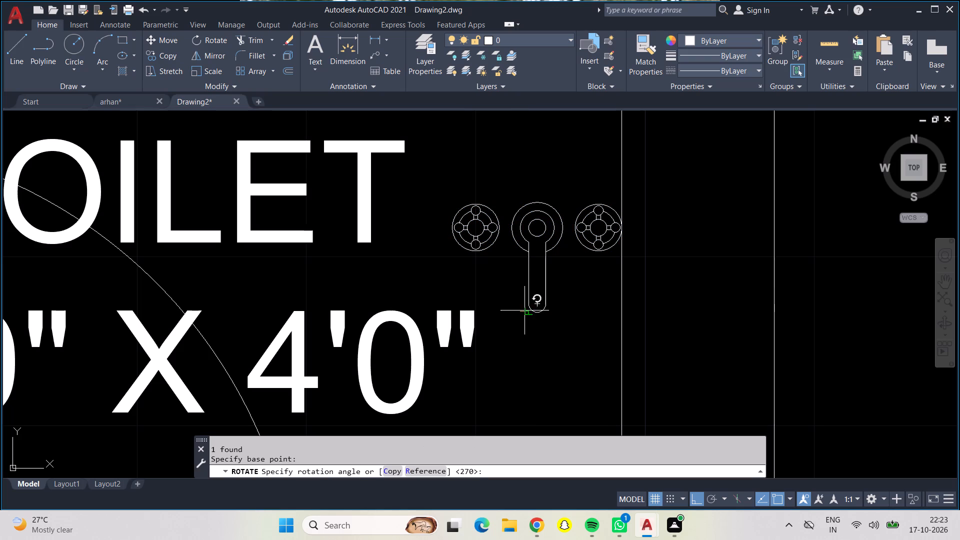
click(584, 194)
Move the toilet's faucet block horizontally by its spout tip onto the inner face of the outer wall.
click(431, 282)
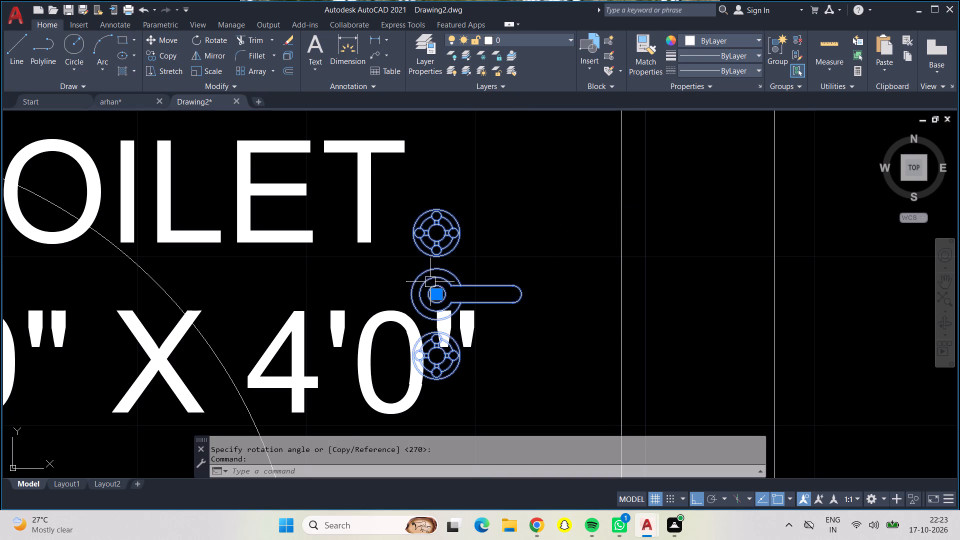
click(154, 41)
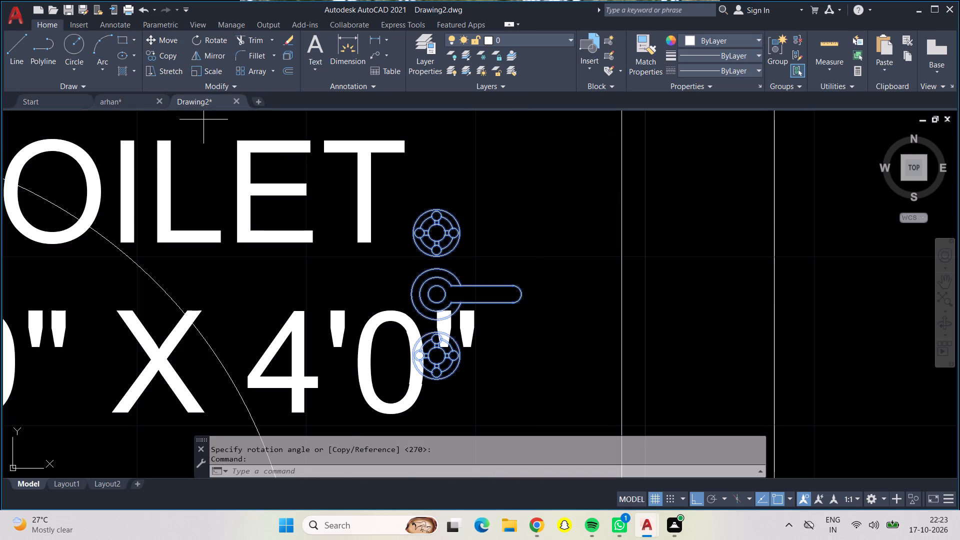
click(522, 294)
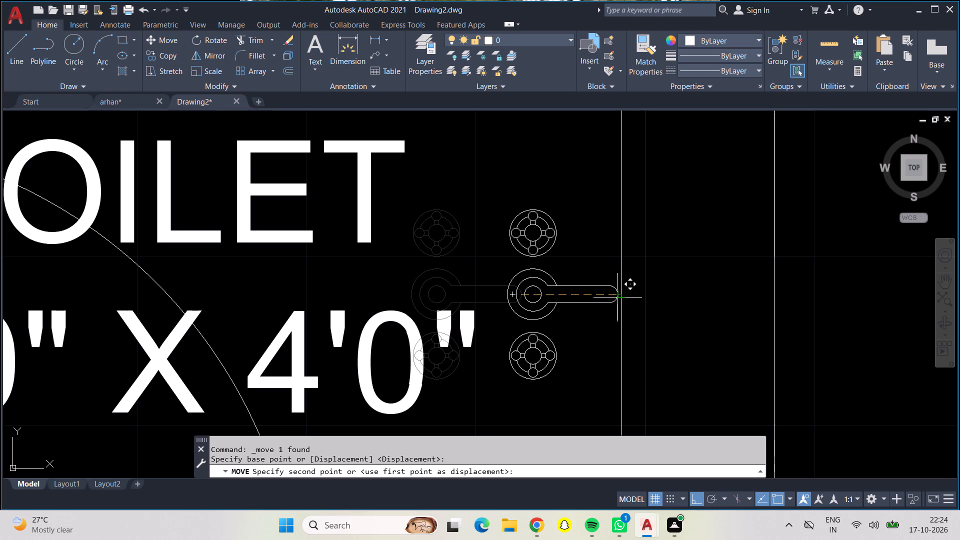
click(620, 295)
Change the size in the TOILET label beside the living hall to 6'0" X 4'0".
scroll(620, 295, down, 2)
scroll(517, 289, down, 2)
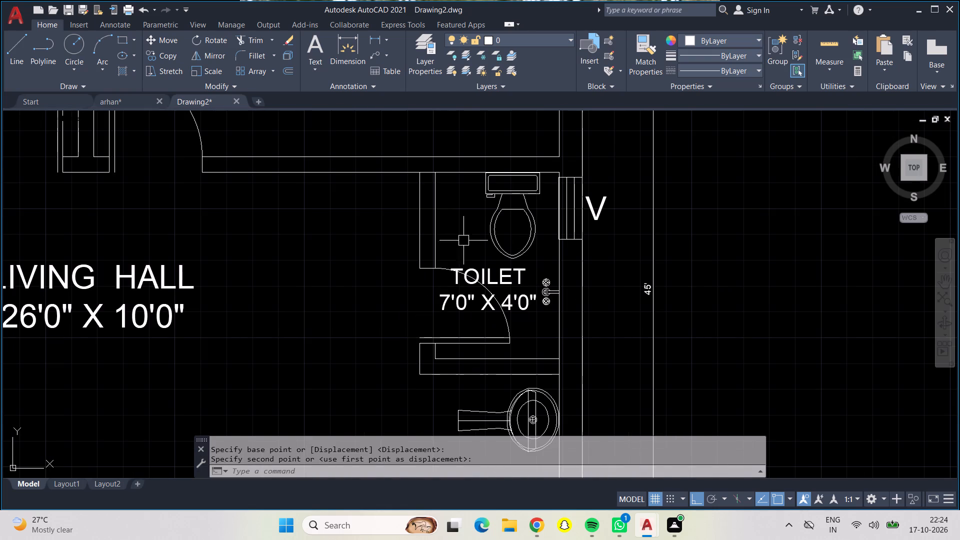
middle_drag(348, 269, 373, 310)
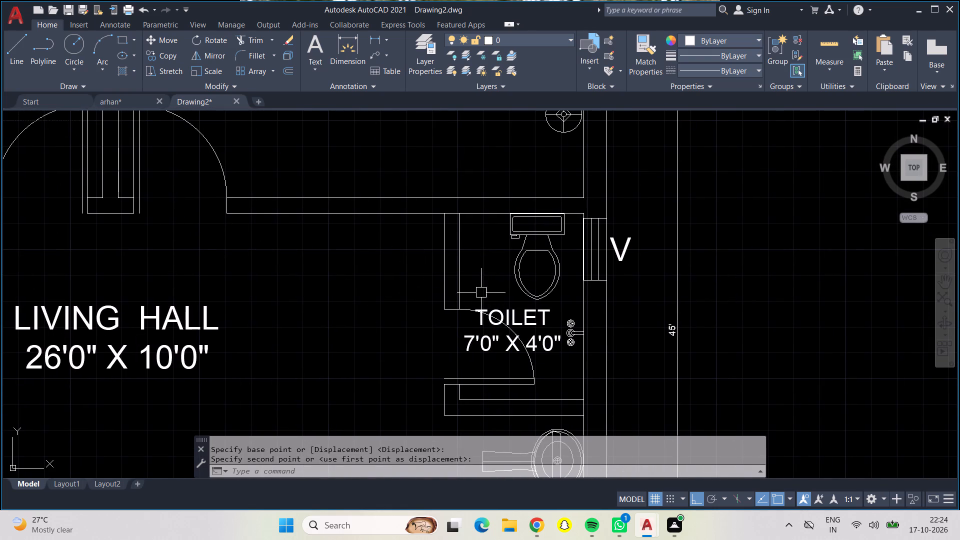
click(503, 325)
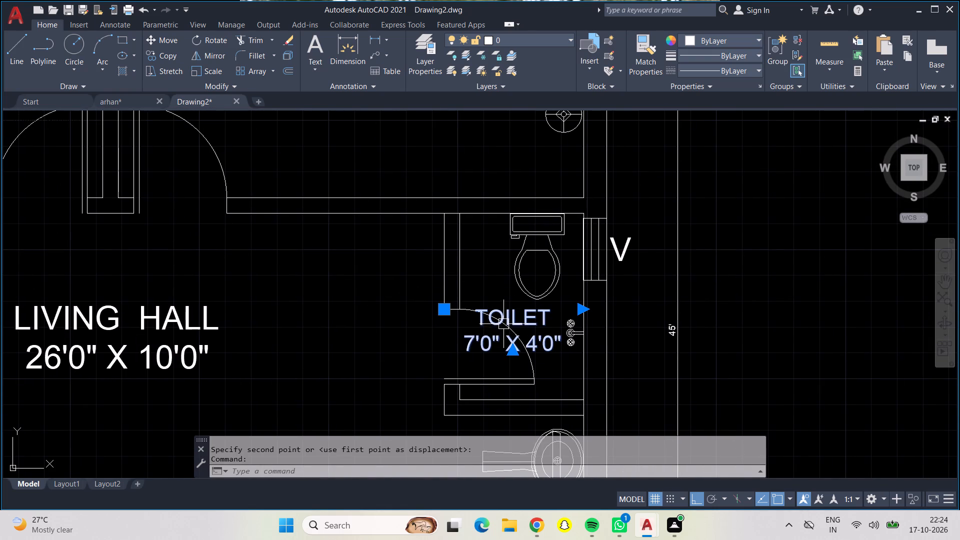
double_click(516, 333)
double_click(550, 343)
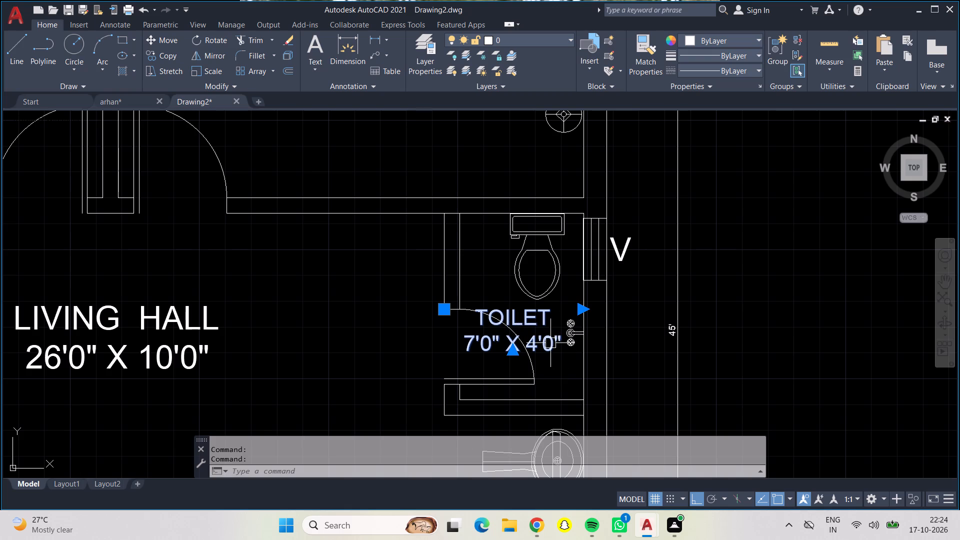
click(570, 338)
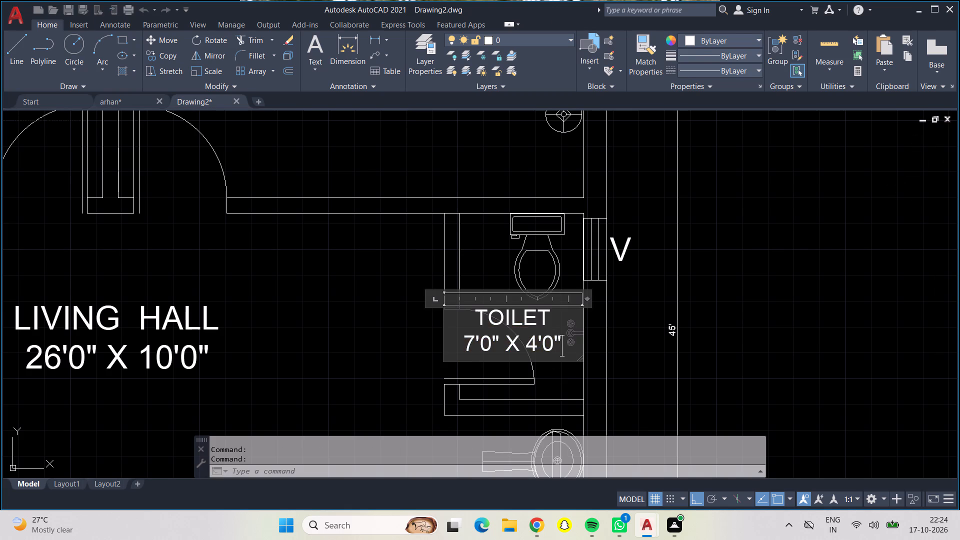
key(BackSpace)
key(BackSpace)
key(BackSpace)
key(BackSpace)
key(BackSpace)
key(BackSpace)
key(BackSpace)
key(BackSpace)
key(BackSpace)
key(BackSpace)
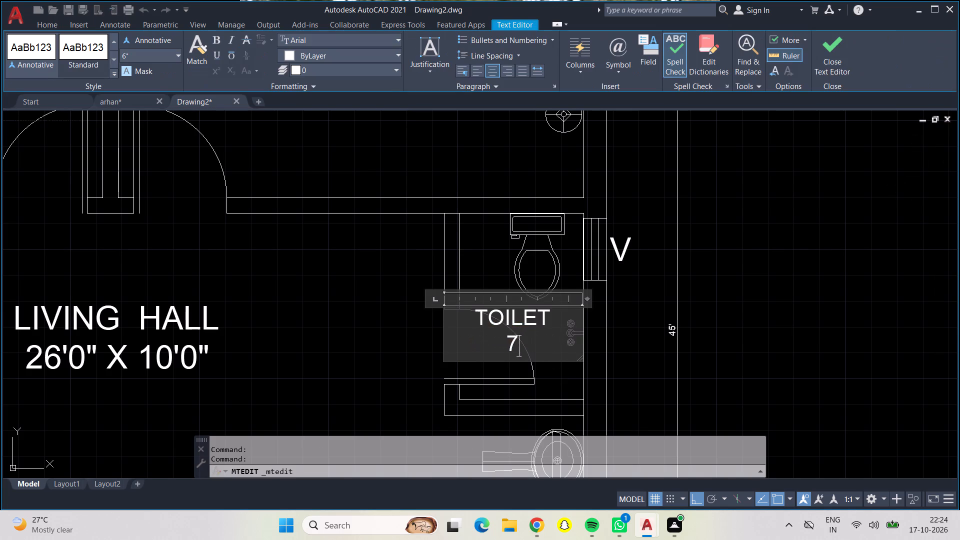
key(BackSpace)
text(6'0")
key(space)
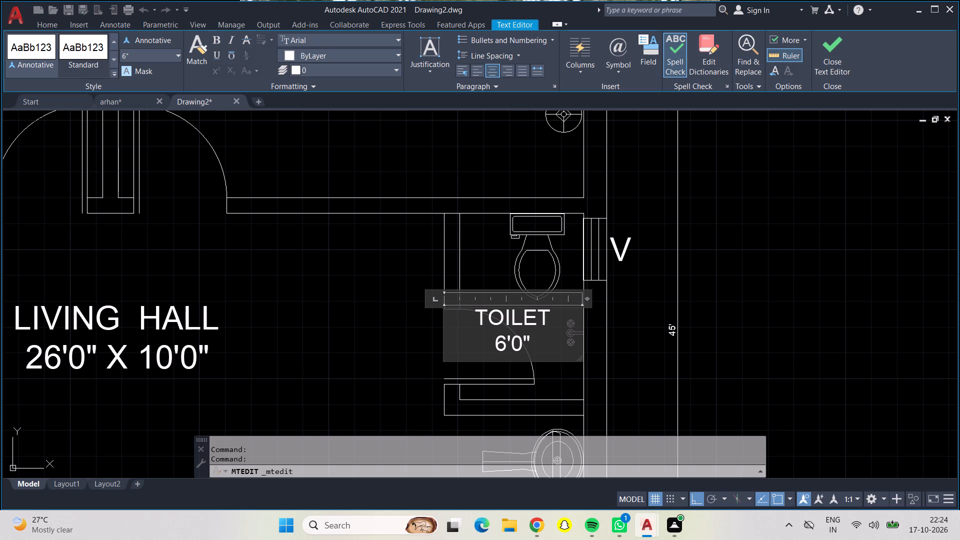
text(X)
key(space)
text(4'0")
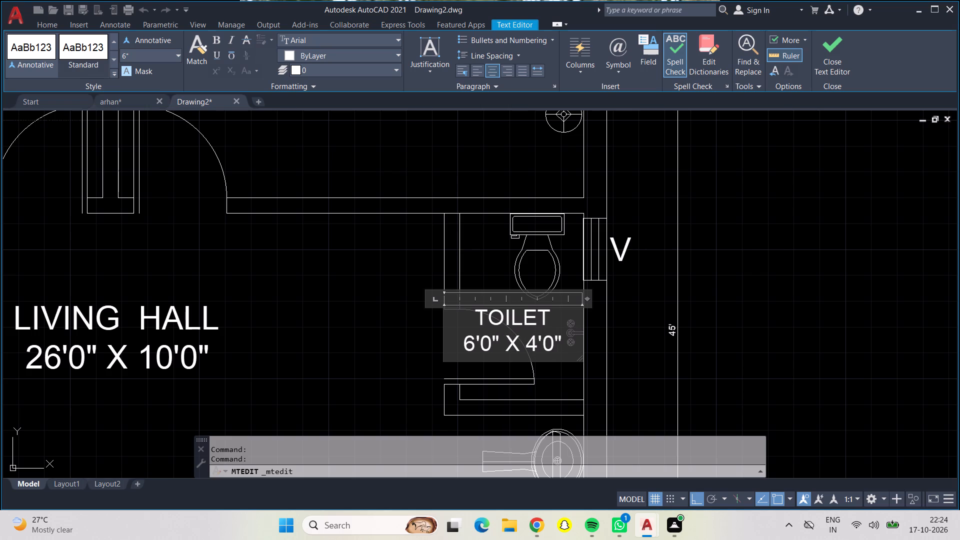
key(space)
click(362, 322)
scroll(326, 266, down, 2)
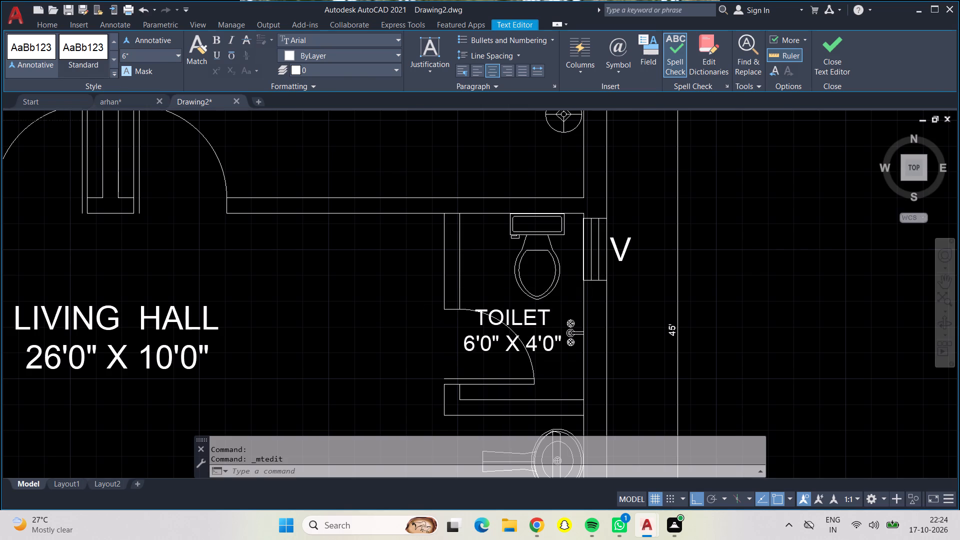
scroll(326, 266, down, 2)
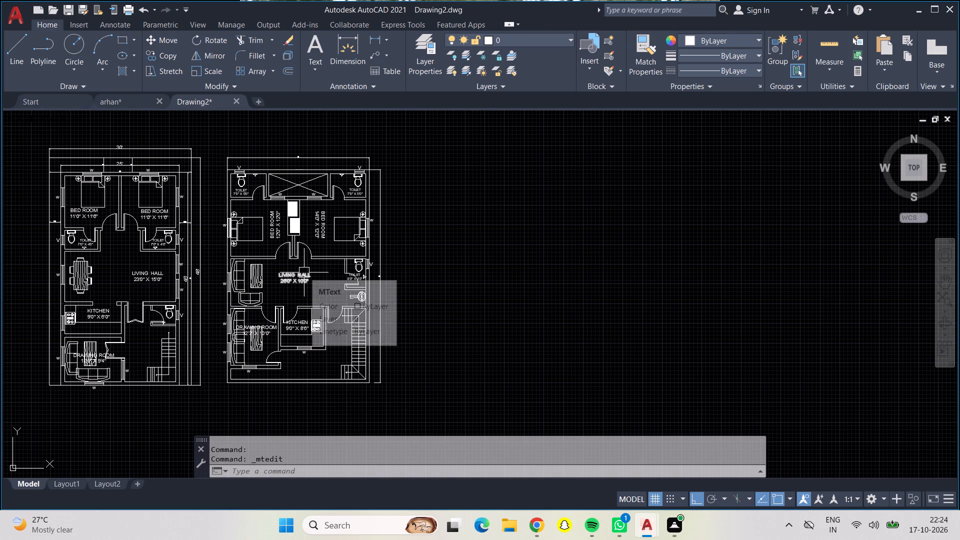
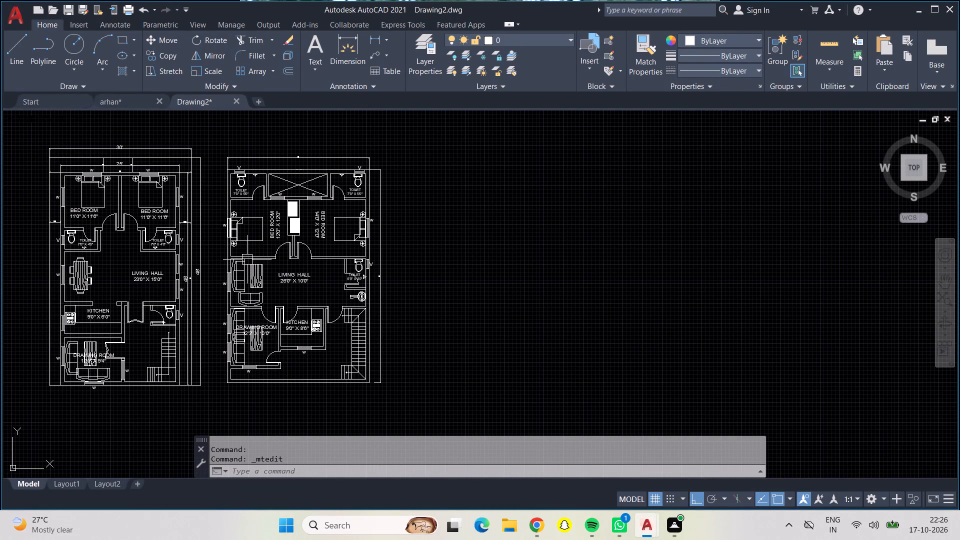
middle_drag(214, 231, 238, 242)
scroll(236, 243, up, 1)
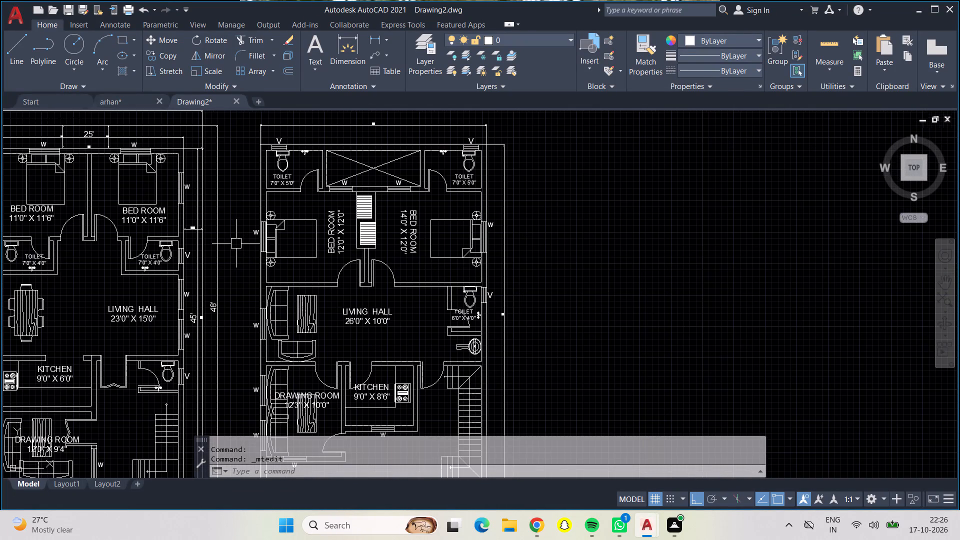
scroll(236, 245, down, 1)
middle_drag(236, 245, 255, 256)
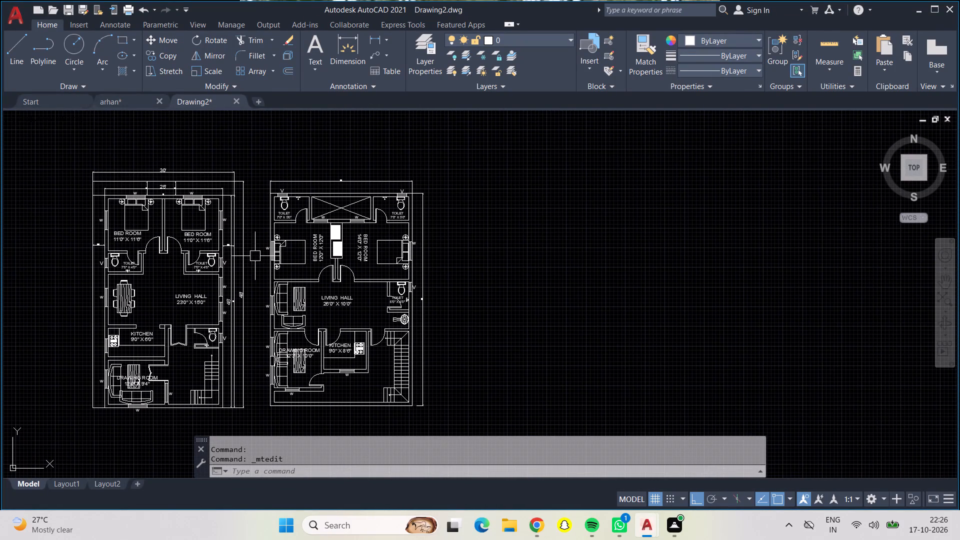
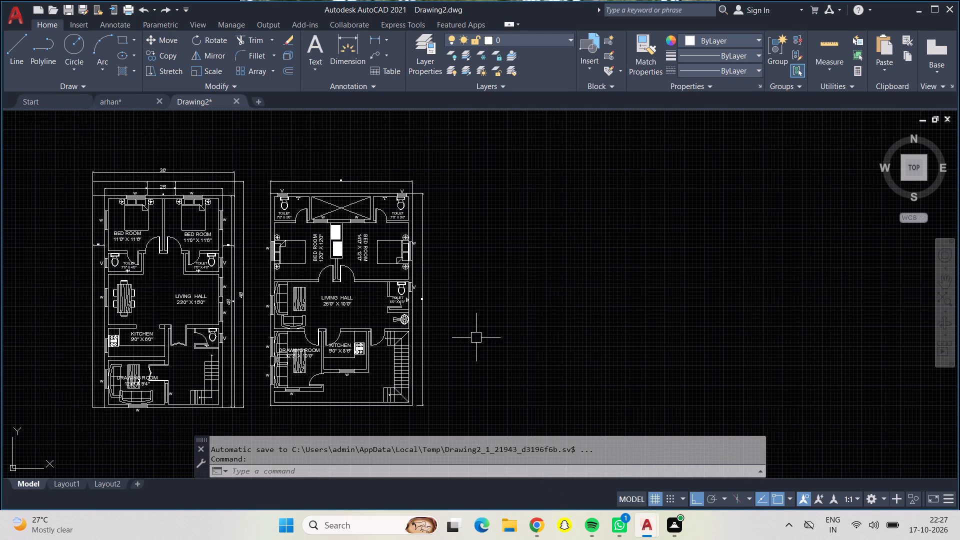
Save the drawing in the Documents folder as an AutoCAD 2018 drawing over the existing file arhan.
text(save)
key(Return)
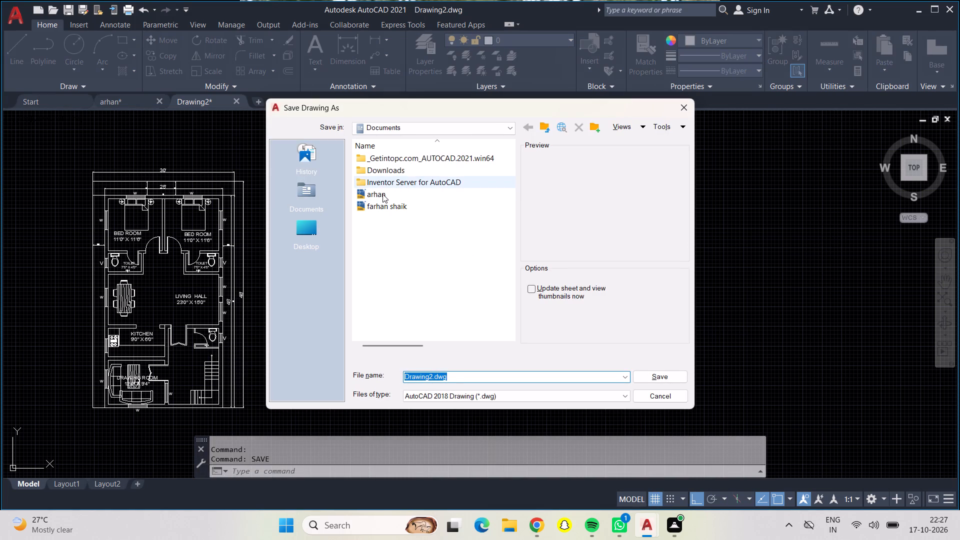
click(382, 194)
click(656, 374)
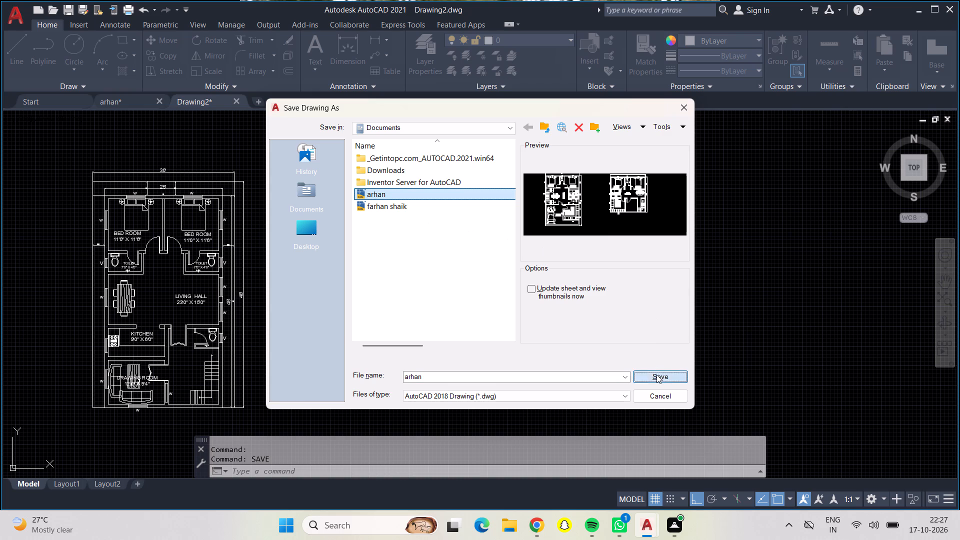
click(439, 283)
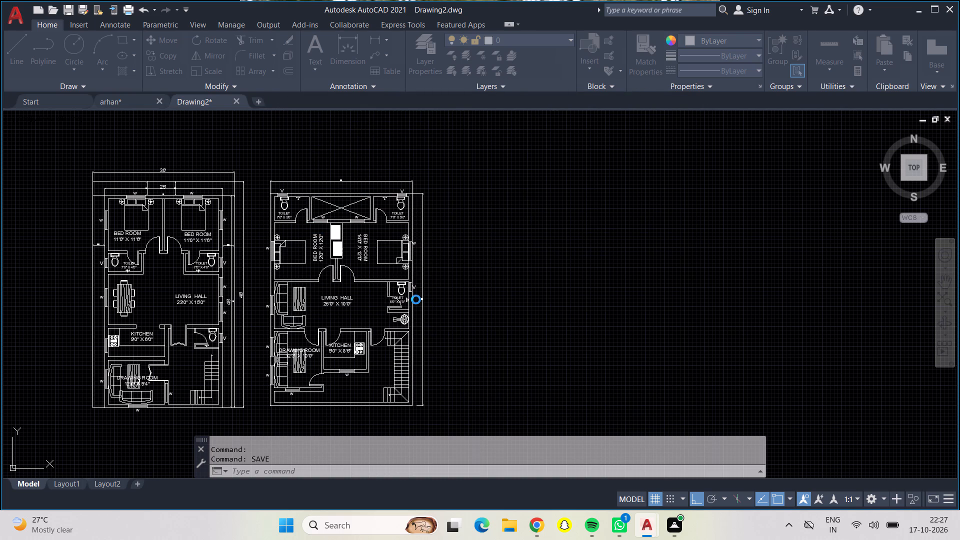
click(546, 291)
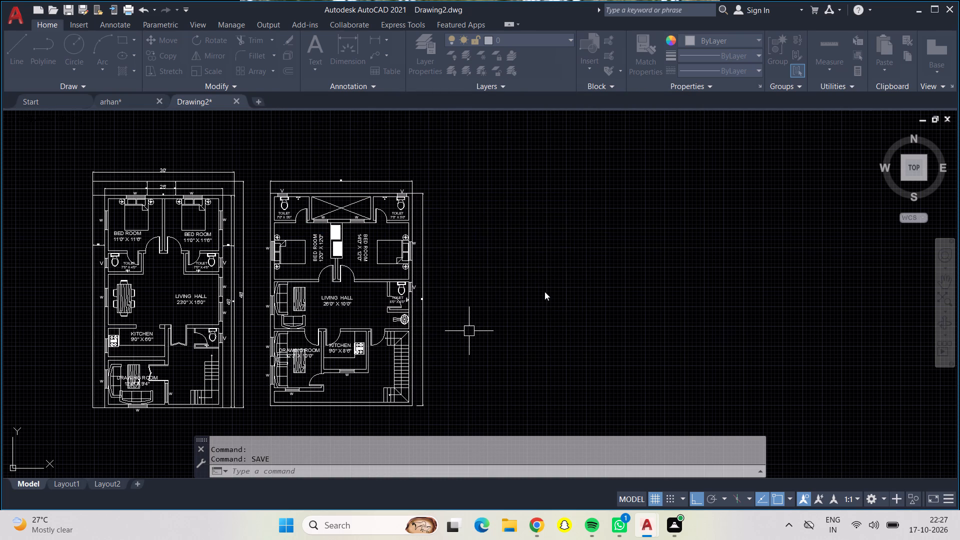